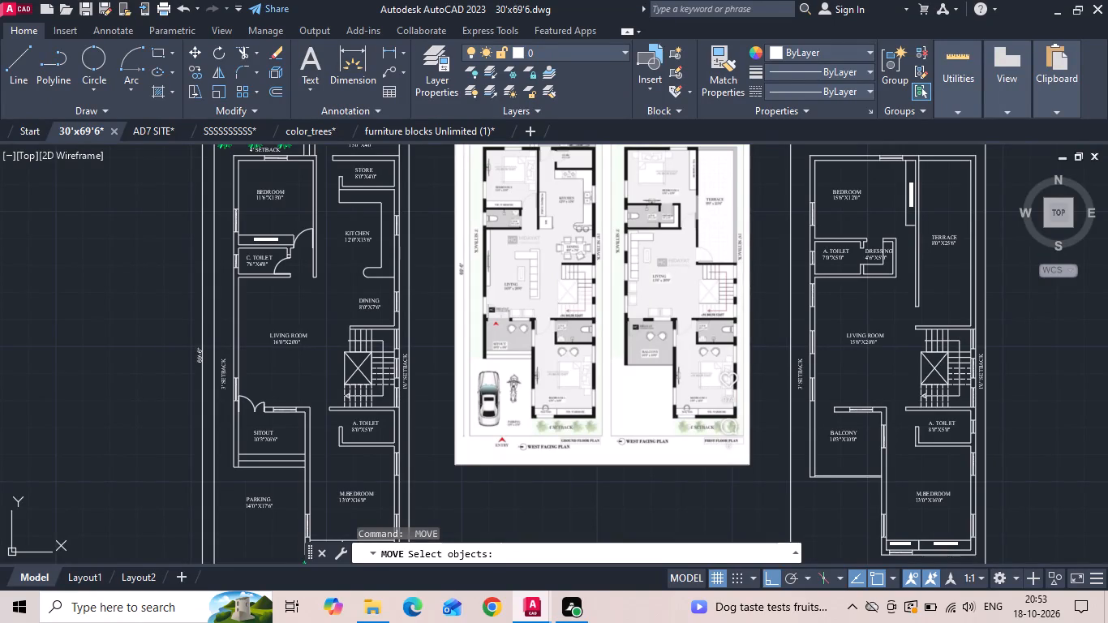
Cancel the pending Move command and save the drawing.
{"action": "key", "text": "ctrl+s"}
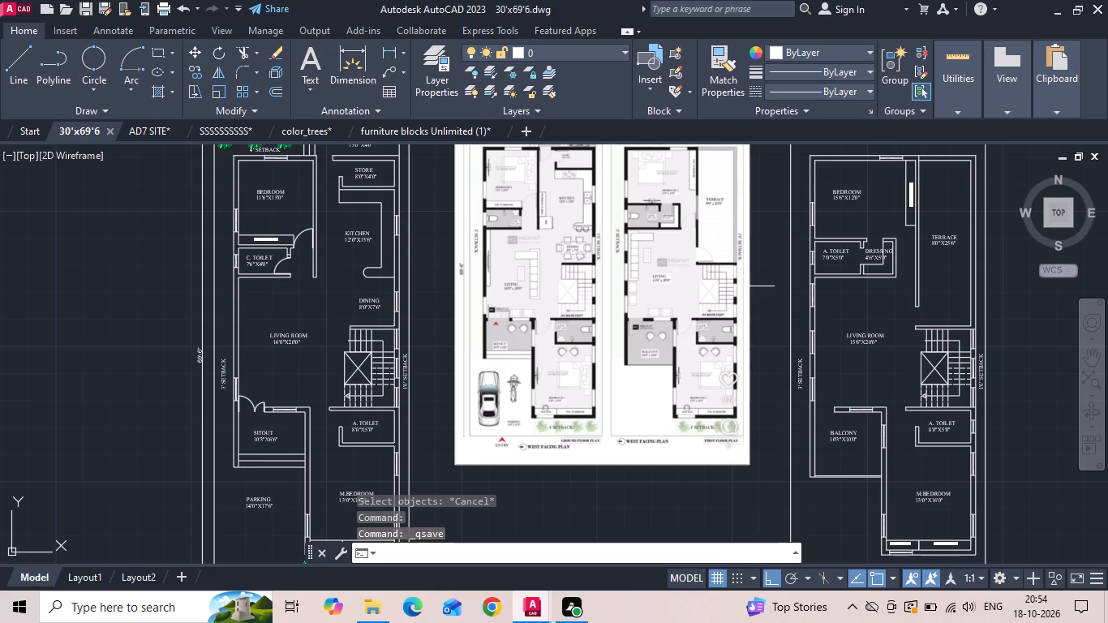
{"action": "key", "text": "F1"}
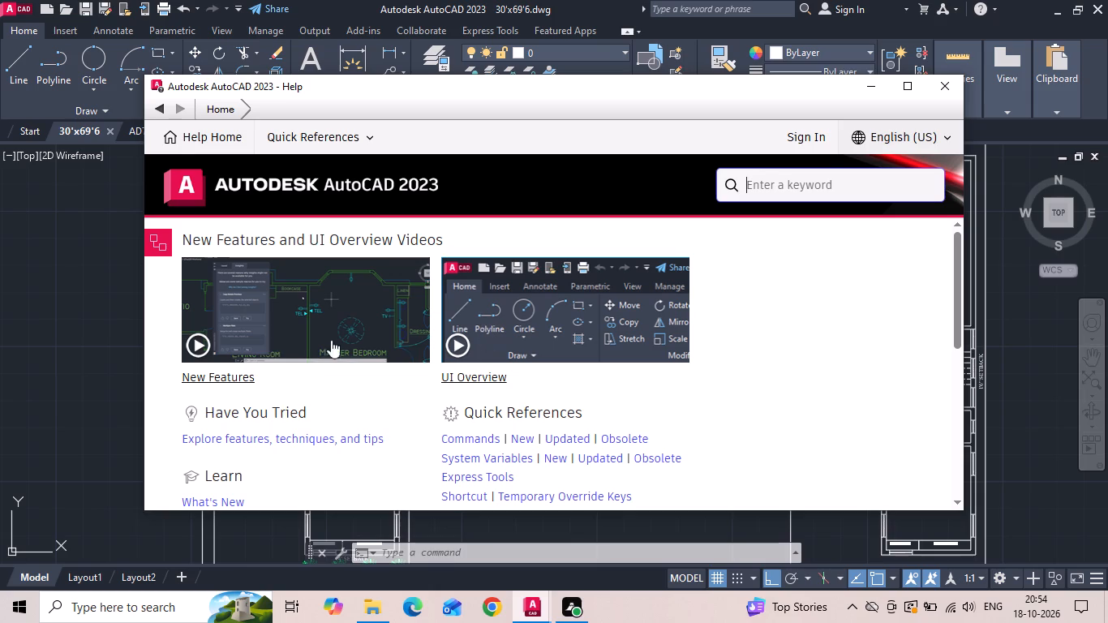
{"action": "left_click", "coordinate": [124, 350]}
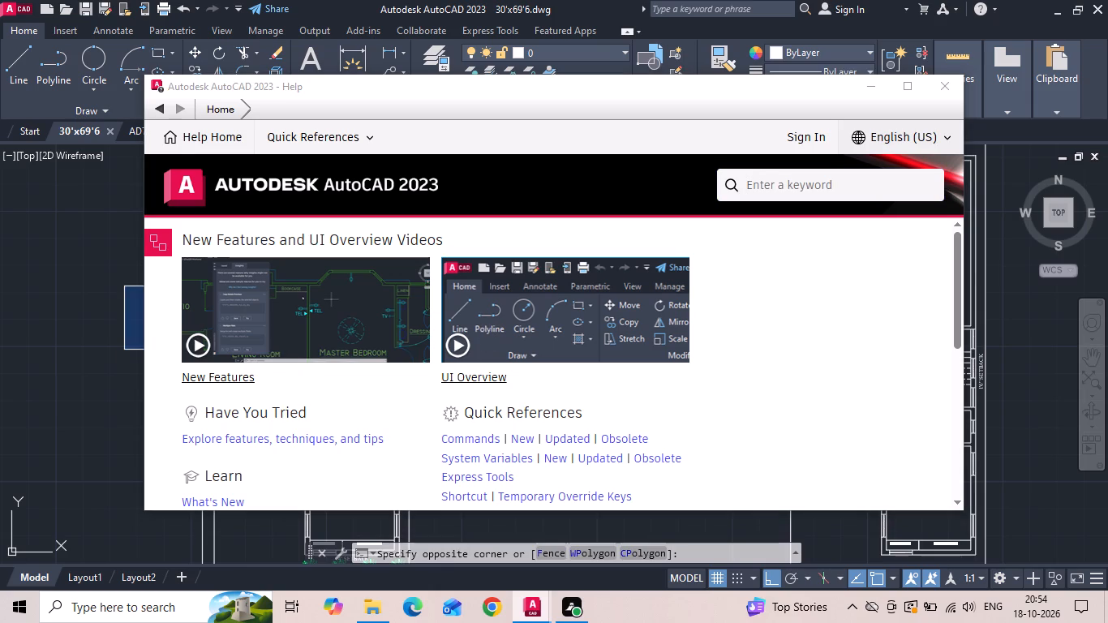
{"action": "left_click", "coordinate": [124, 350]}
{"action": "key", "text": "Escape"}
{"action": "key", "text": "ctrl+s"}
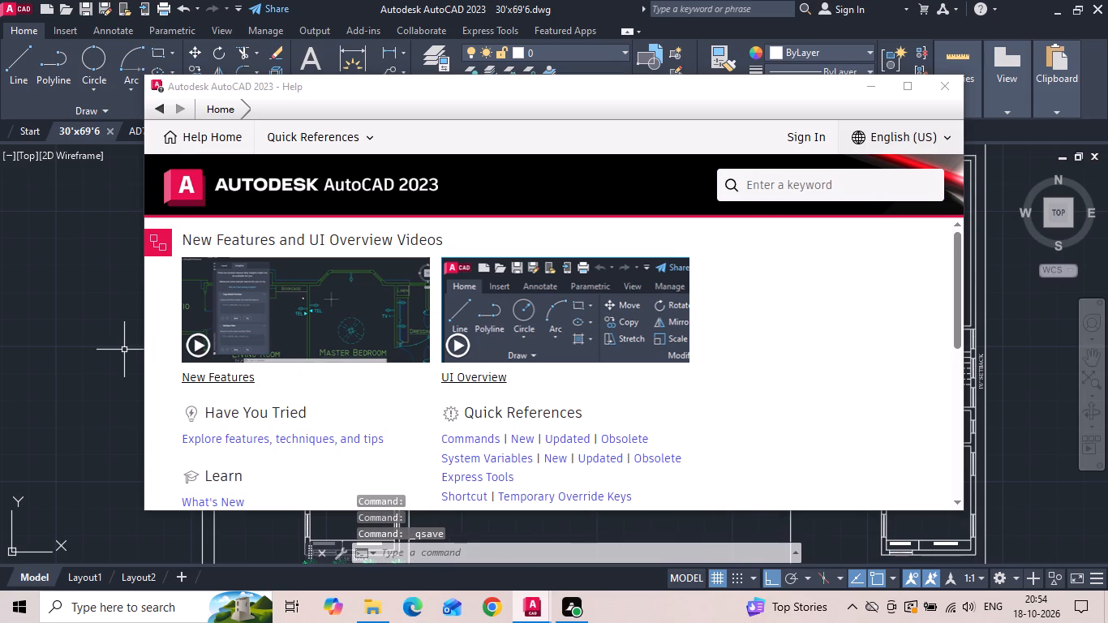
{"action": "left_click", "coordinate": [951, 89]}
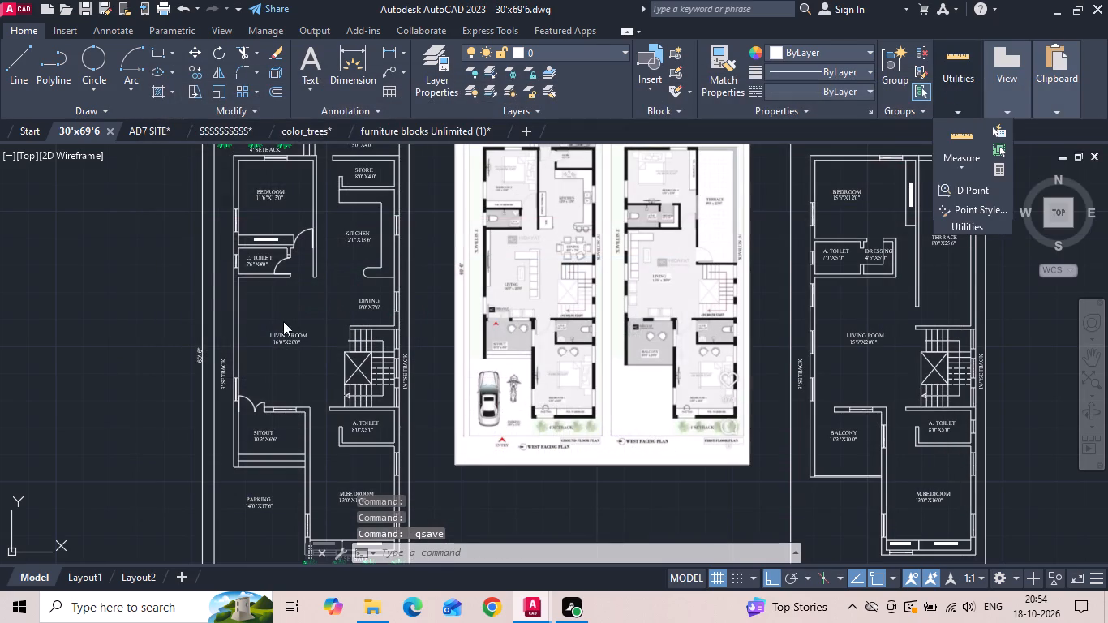
Trim away the short line crossing the wall stub above the C. Toilet door on the ground-floor plan.
{"action": "middle_click_drag", "start_coordinate": [305, 296], "coordinate": [358, 410]}
{"action": "scroll", "coordinate": [346, 369], "scroll_direction": "up", "scroll_amount": 2}
{"action": "left_click", "coordinate": [341, 415]}
{"action": "scroll", "coordinate": [346, 409], "scroll_direction": "up", "scroll_amount": 2}
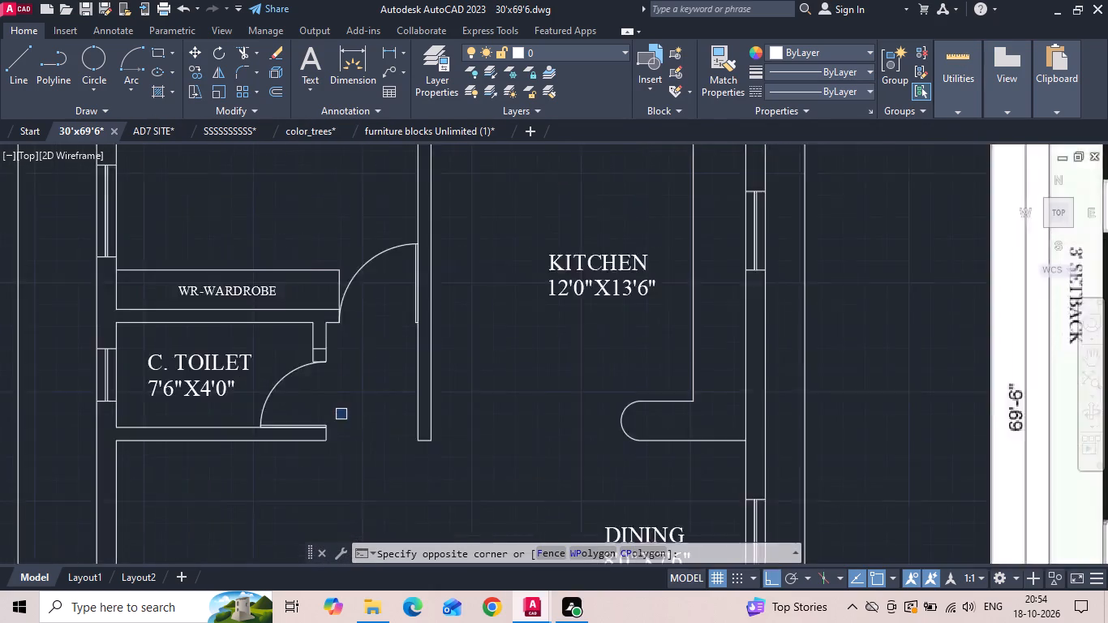
{"action": "key", "text": "Escape"}
{"action": "key", "text": "t"}
{"action": "key", "text": "r"}
{"action": "key", "text": "r"}
{"action": "key", "text": "space"}
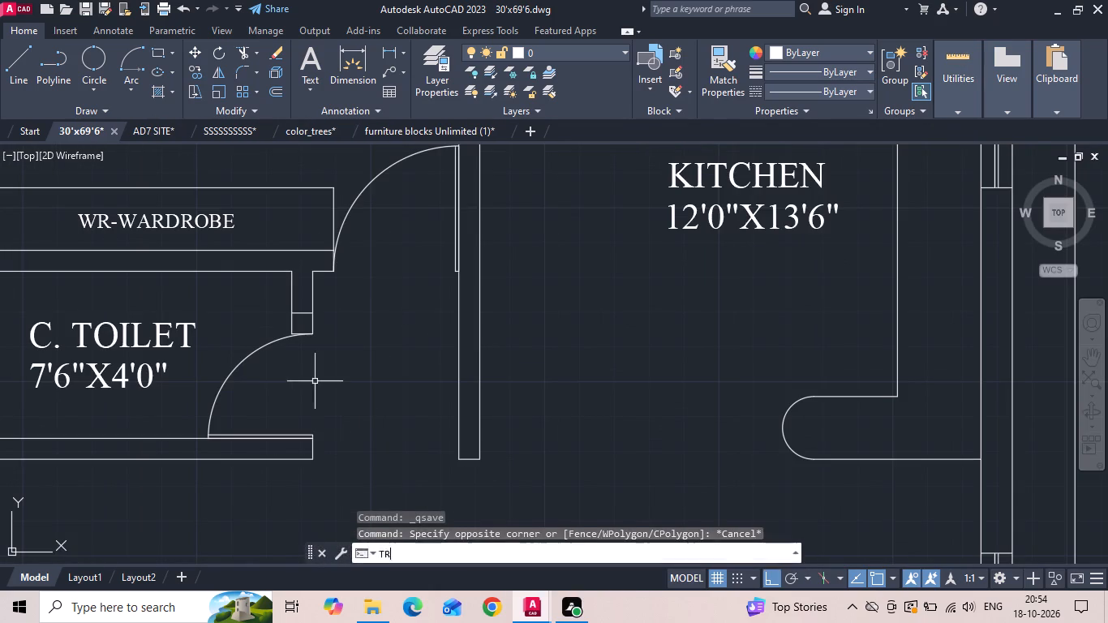
{"action": "key", "text": "Escape"}
{"action": "type", "text": "TR"}
{"action": "key", "text": "space"}
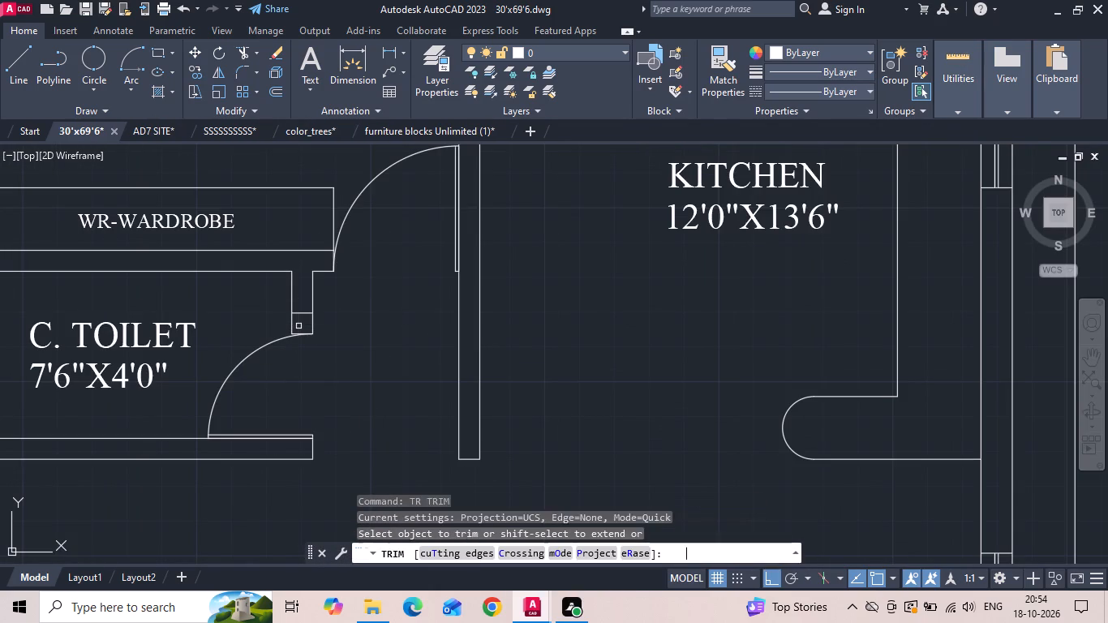
{"action": "key", "text": "space"}
{"action": "left_click_drag", "start_coordinate": [299, 309], "coordinate": [300, 320]}
{"action": "left_click", "coordinate": [300, 320]}
{"action": "key", "text": "Escape"}
Copy the C. Toilet door to the open area beside the Store entrance.
{"action": "left_click_drag", "start_coordinate": [279, 366], "coordinate": [253, 374]}
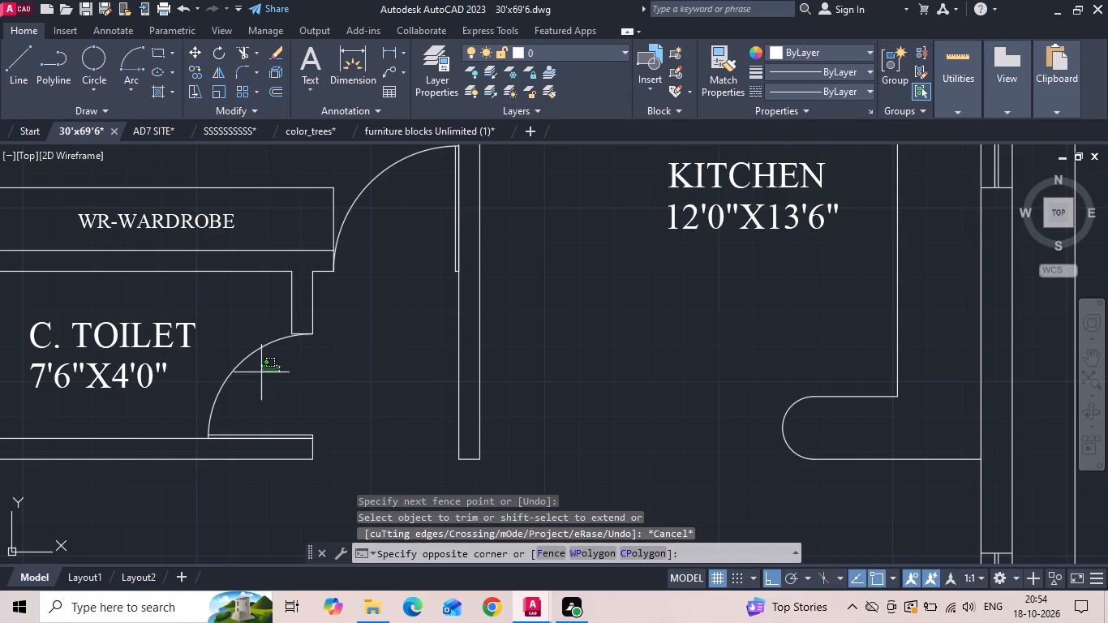
{"action": "left_click_drag", "start_coordinate": [253, 374], "coordinate": [230, 380]}
{"action": "left_click", "coordinate": [225, 380]}
{"action": "right_click", "coordinate": [225, 380]}
{"action": "left_click", "coordinate": [280, 317]}
{"action": "left_click", "coordinate": [273, 391]}
{"action": "scroll", "coordinate": [330, 428], "scroll_direction": "down", "scroll_amount": 3}
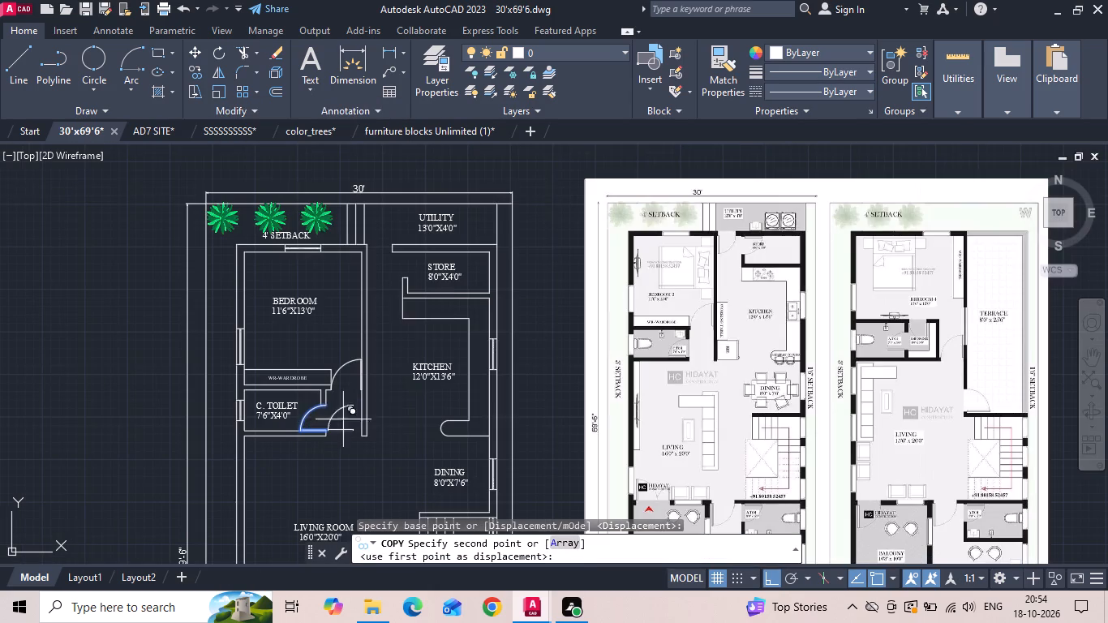
{"action": "key", "text": "F8"}
{"action": "scroll", "coordinate": [413, 243], "scroll_direction": "up", "scroll_amount": 3}
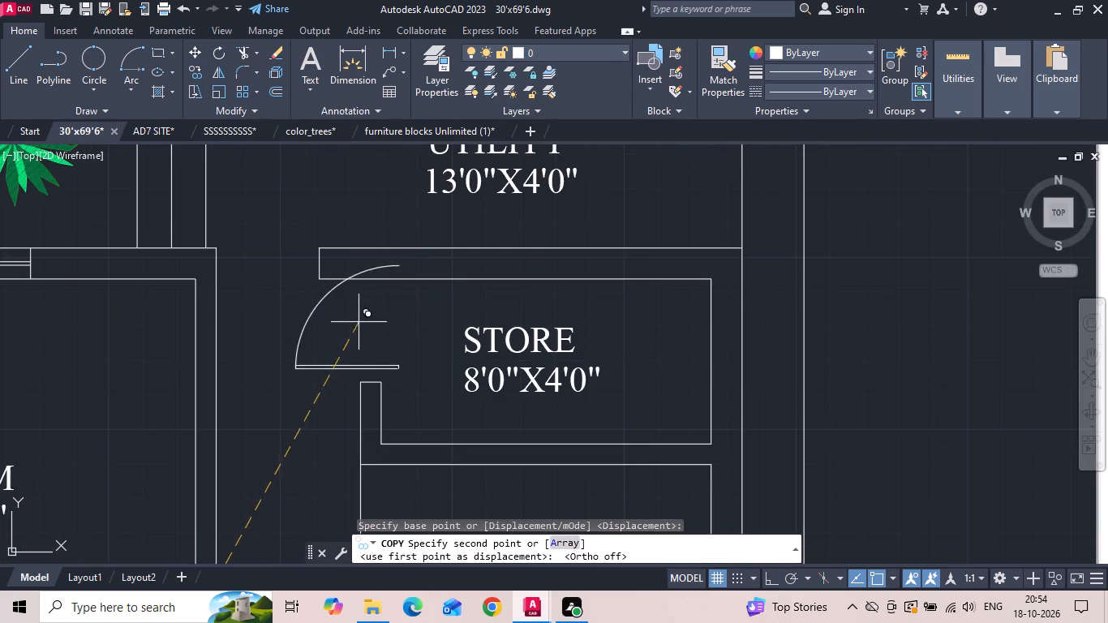
{"action": "left_click", "coordinate": [286, 360]}
{"action": "key", "text": "Escape"}
Rotate the copied door beside the Store by 180 degrees.
{"action": "left_click", "coordinate": [296, 444]}
{"action": "left_click", "coordinate": [266, 374]}
{"action": "right_click", "coordinate": [265, 372]}
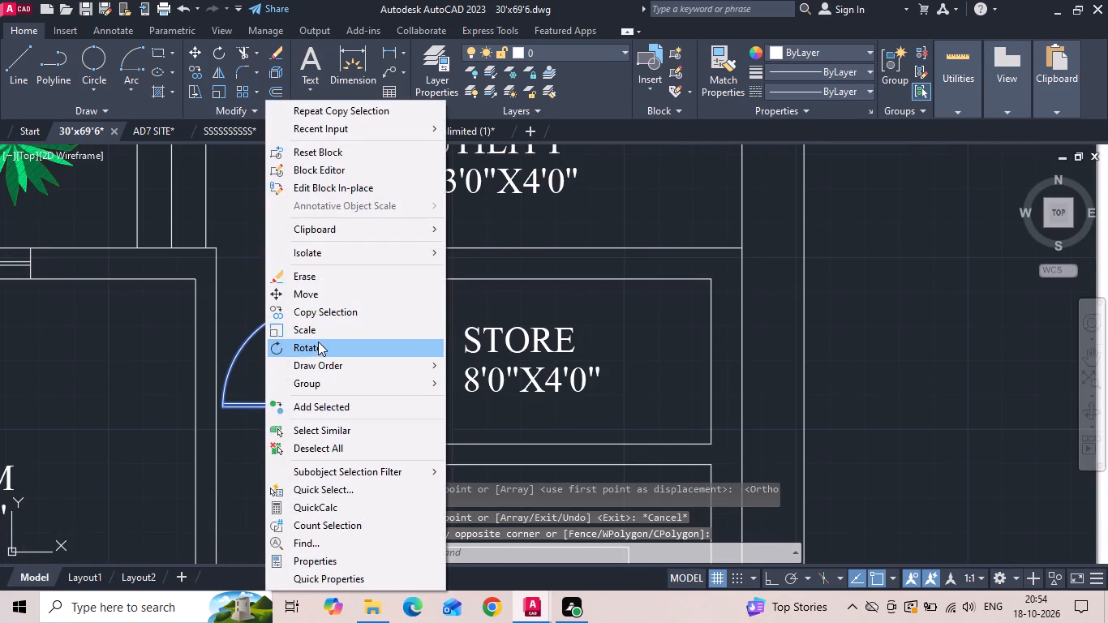
{"action": "left_click", "coordinate": [318, 342]}
{"action": "key", "text": "F8"}
{"action": "left_click_drag", "start_coordinate": [321, 329], "coordinate": [300, 374]}
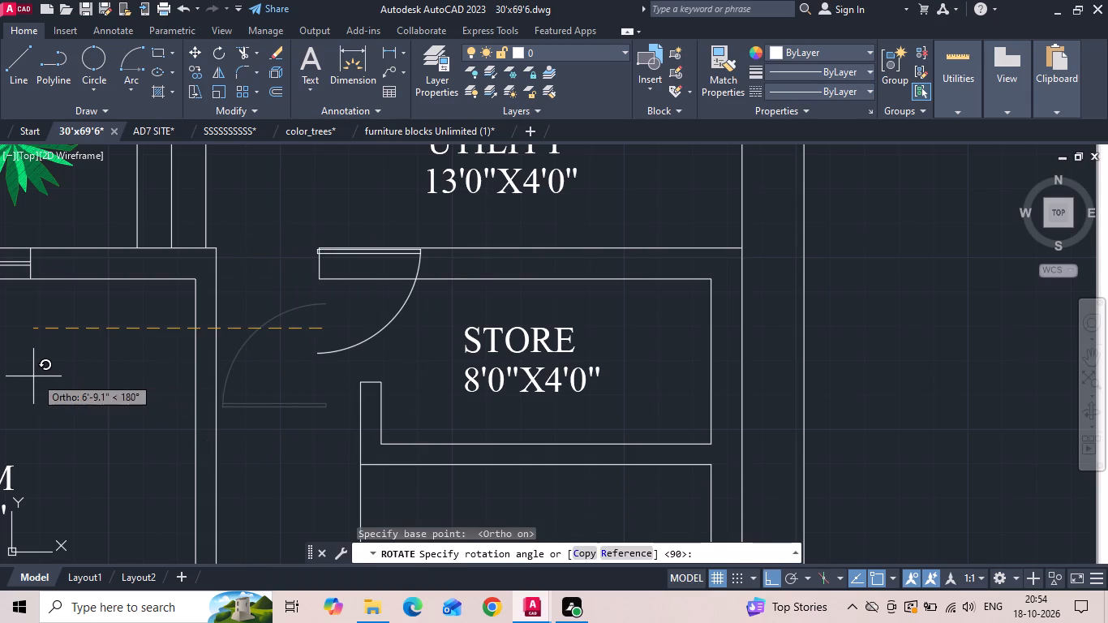
{"action": "left_click", "coordinate": [33, 376]}
Move the rotated door by its arc end onto the outer corner of the Store's wall stub.
{"action": "left_click", "coordinate": [330, 371]}
{"action": "left_click", "coordinate": [312, 333]}
{"action": "right_click", "coordinate": [312, 333]}
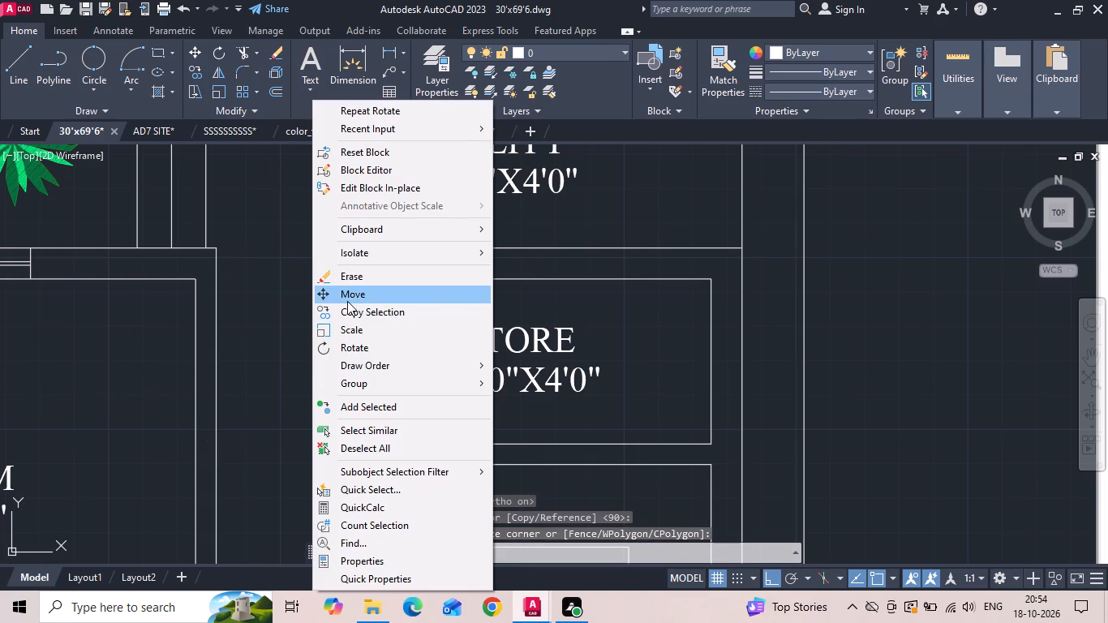
{"action": "left_click", "coordinate": [348, 297]}
{"action": "left_click", "coordinate": [316, 356]}
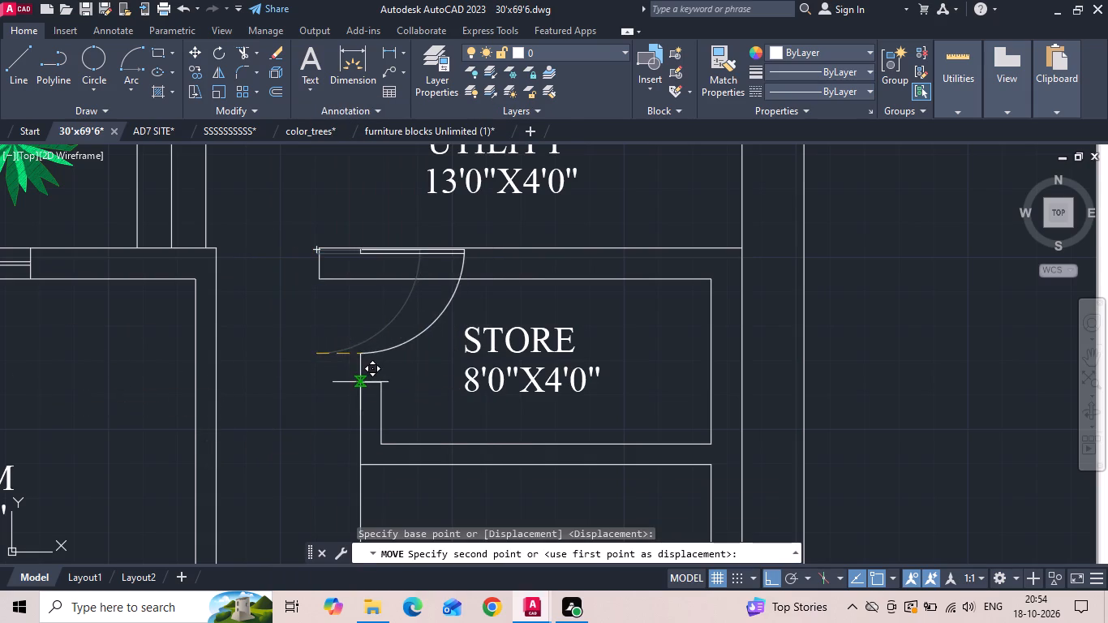
{"action": "left_click", "coordinate": [358, 379]}
Copy the Store door horizontally into the passage between the Bedroom and the Store.
{"action": "left_click", "coordinate": [427, 372]}
{"action": "left_click", "coordinate": [414, 352]}
{"action": "right_click", "coordinate": [414, 349]}
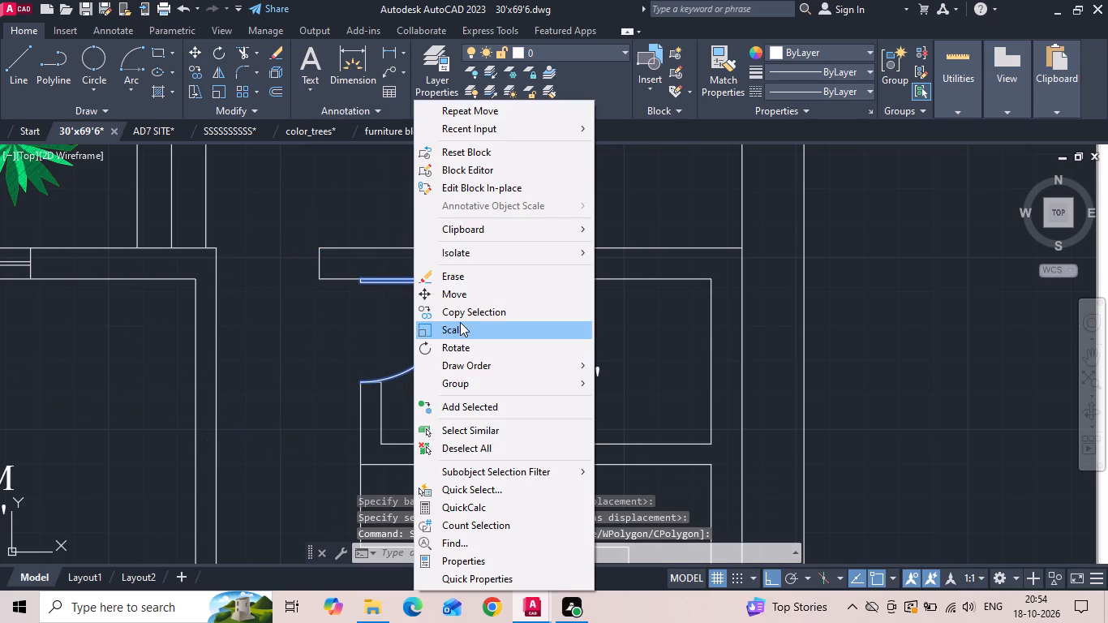
{"action": "left_click", "coordinate": [465, 316]}
{"action": "left_click_drag", "start_coordinate": [438, 333], "coordinate": [359, 337]}
{"action": "left_click", "coordinate": [316, 342]}
{"action": "key", "text": "Escape"}
Rotate the door copy in the passage a quarter turn so its leaf stands vertical.
{"action": "left_click", "coordinate": [302, 376]}
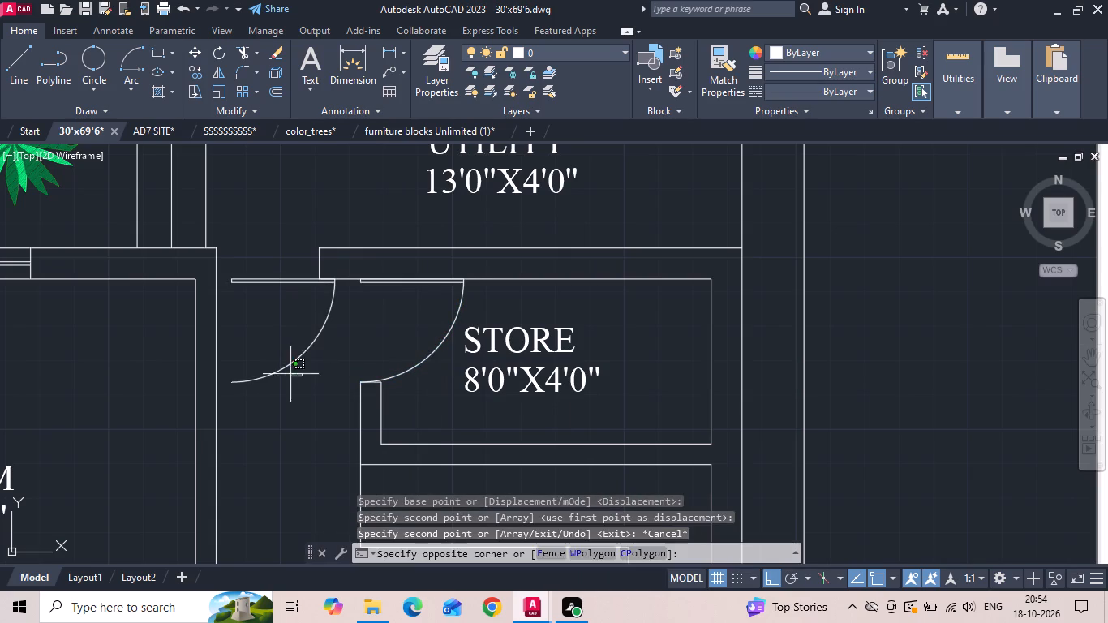
{"action": "left_click", "coordinate": [268, 355]}
{"action": "right_click", "coordinate": [267, 354]}
{"action": "right_click", "coordinate": [267, 354]}
{"action": "left_click", "coordinate": [309, 350]}
{"action": "left_click_drag", "start_coordinate": [293, 300], "coordinate": [290, 292]}
{"action": "left_click", "coordinate": [262, 233]}
Mirror the passage door about a horizontal line below it, erasing the source object.
{"action": "left_click_drag", "start_coordinate": [290, 214], "coordinate": [277, 281]}
{"action": "left_click", "coordinate": [252, 341]}
{"action": "type", "text": "MI"}
{"action": "key", "text": "space"}
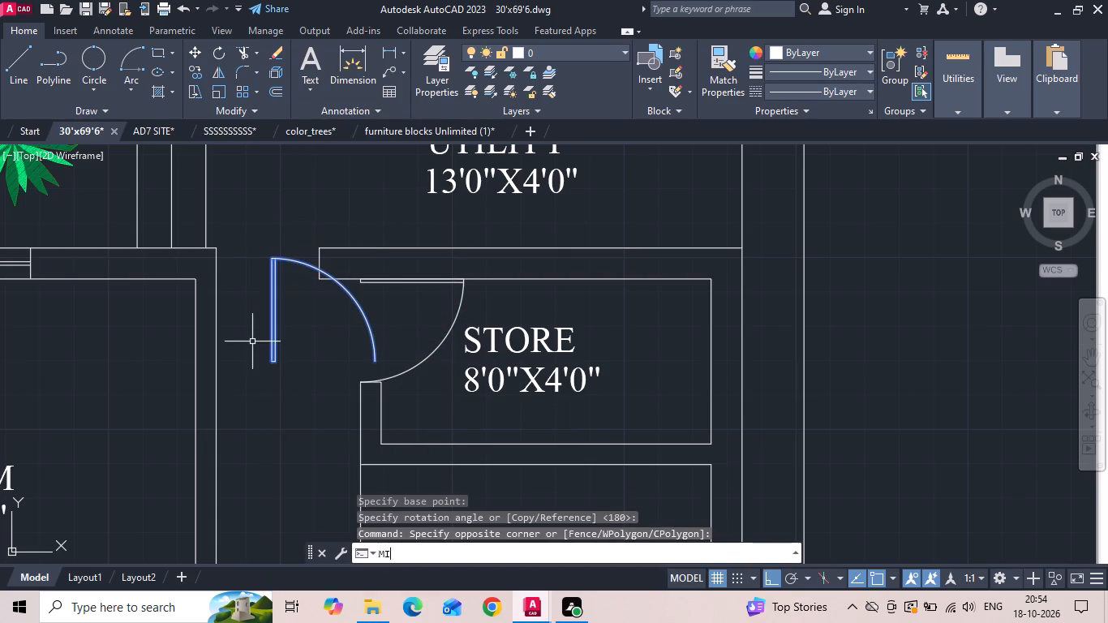
{"action": "left_click", "coordinate": [243, 427]}
{"action": "left_click", "coordinate": [284, 419]}
{"action": "type", "text": "Y"}
{"action": "key", "text": "space"}
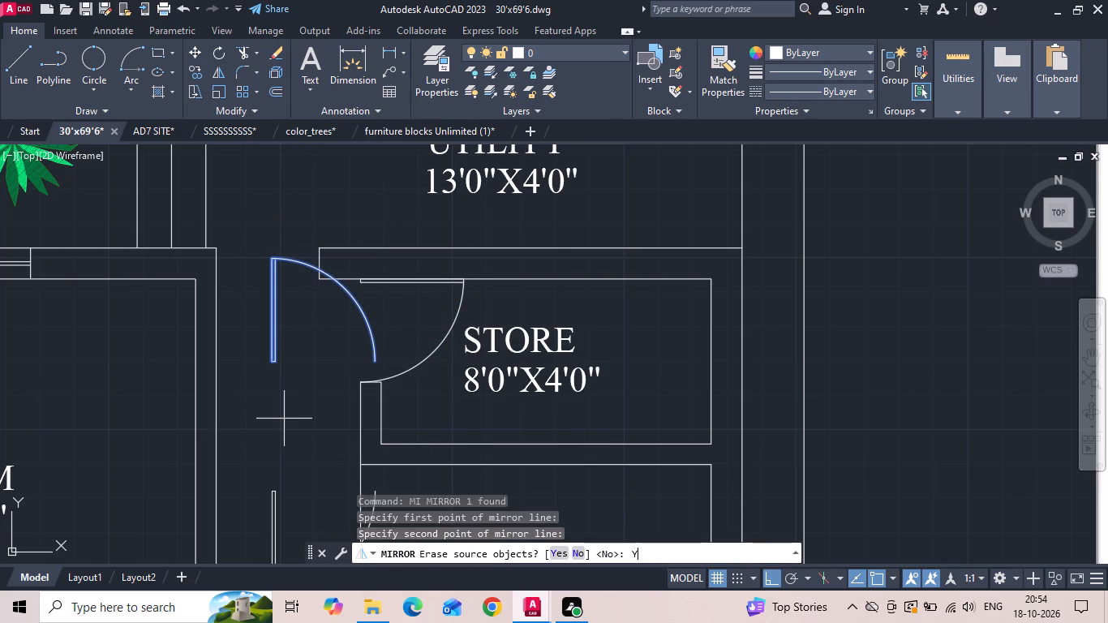
Move the mirrored door by its arc end to the Store wall's outer corner, filling the opening to the Utility.
{"action": "left_click_drag", "start_coordinate": [295, 462], "coordinate": [261, 499]}
{"action": "left_click", "coordinate": [238, 512]}
{"action": "right_click", "coordinate": [249, 435]}
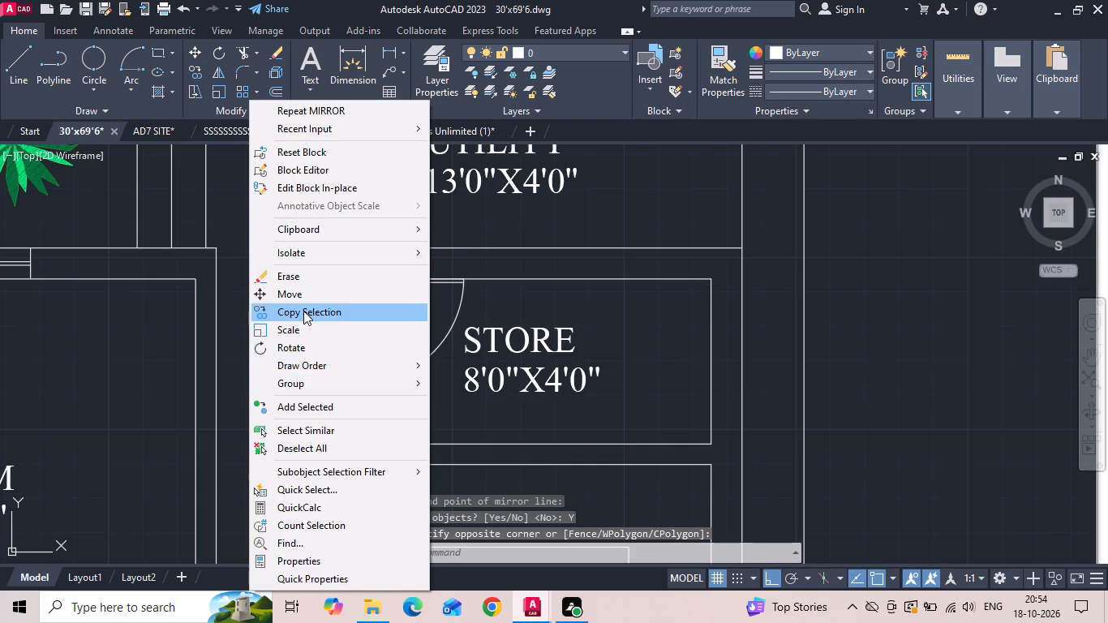
{"action": "left_click", "coordinate": [308, 293]}
{"action": "middle_click_drag", "start_coordinate": [294, 393], "coordinate": [296, 329]}
{"action": "left_click", "coordinate": [379, 427]}
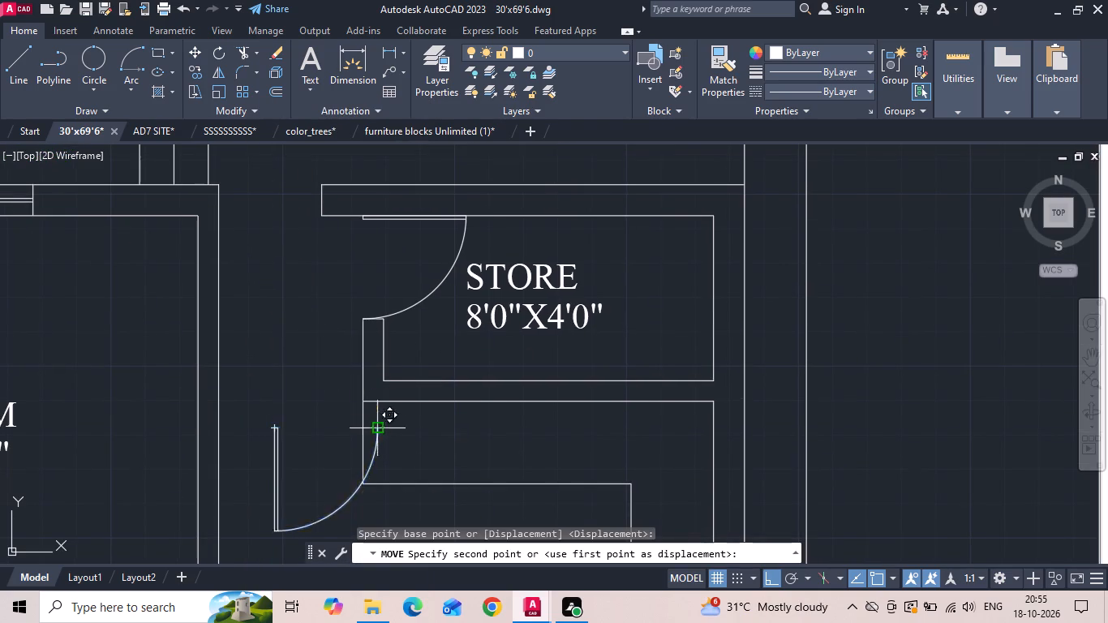
{"action": "left_click", "coordinate": [315, 183]}
Save the drawing.
{"action": "key", "text": "ctrl+s"}
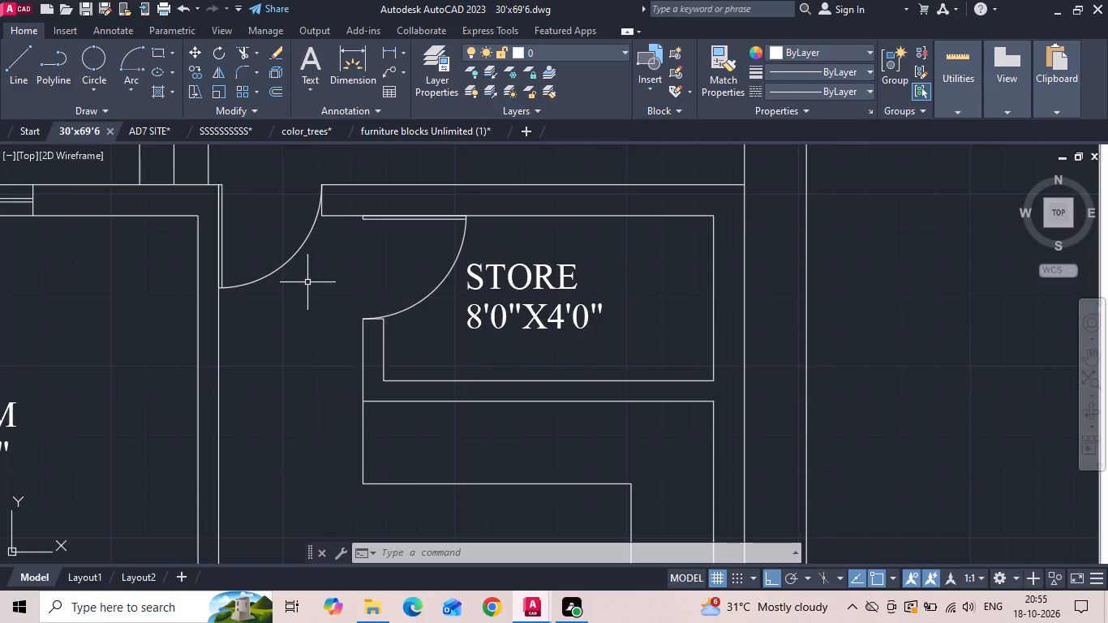
Copy the ground-floor Bedroom and C. Toilet doors together to the first-floor plan beside the Dressing area, using the passage wall's lower end as base point.
{"action": "scroll", "coordinate": [396, 310], "scroll_direction": "down", "scroll_amount": 2}
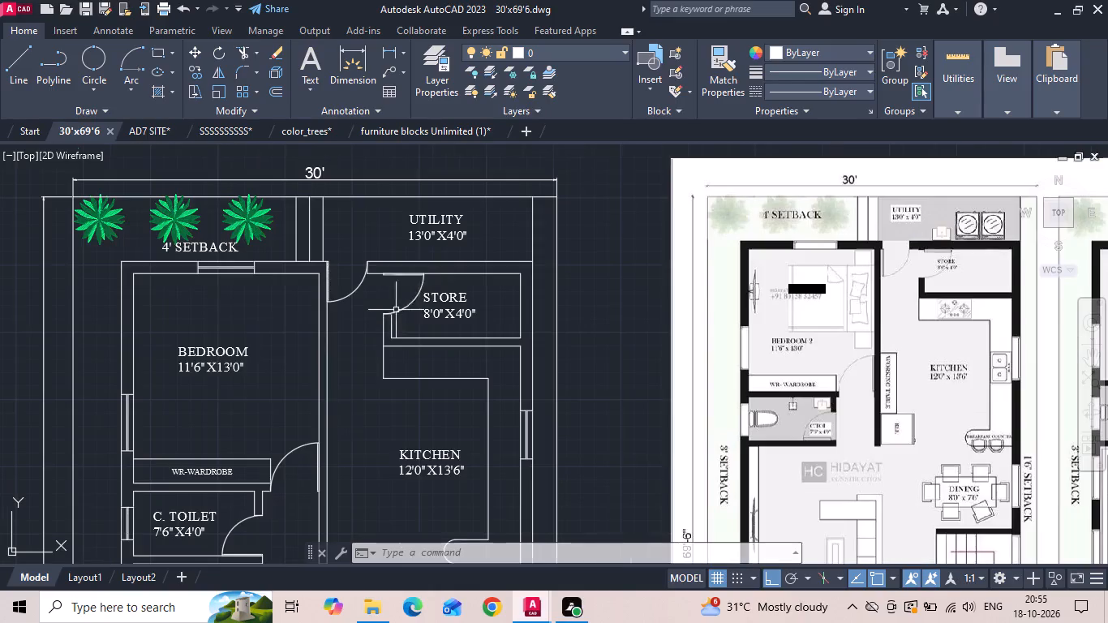
{"action": "scroll", "coordinate": [427, 265], "scroll_direction": "down", "scroll_amount": 2}
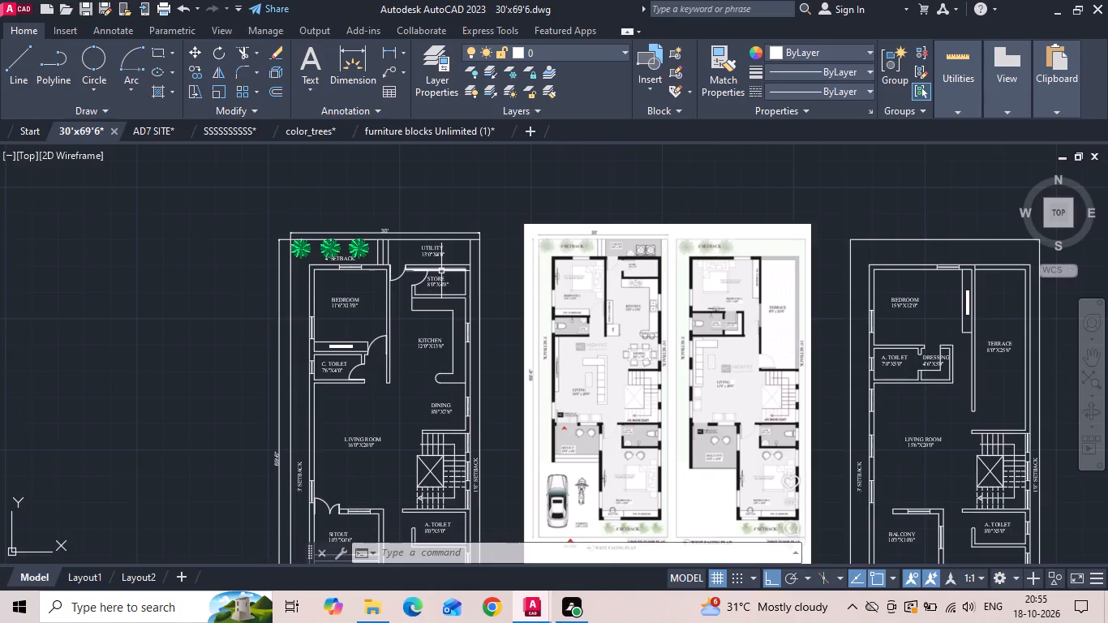
{"action": "scroll", "coordinate": [397, 342], "scroll_direction": "up", "scroll_amount": 2}
{"action": "left_click", "coordinate": [359, 343]}
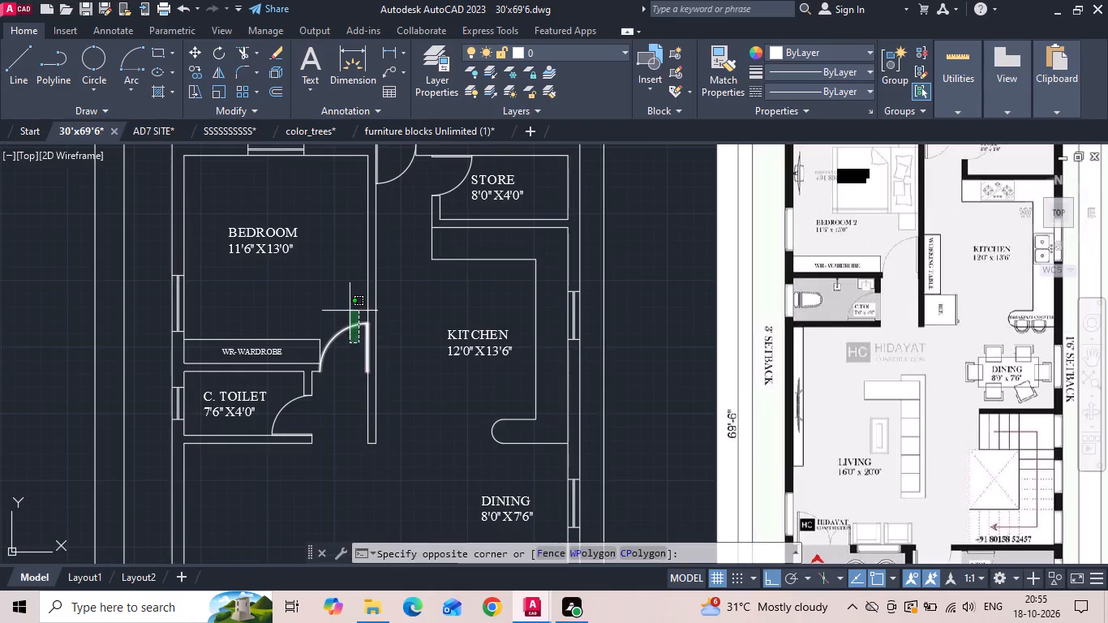
{"action": "left_click", "coordinate": [350, 310]}
{"action": "left_click_drag", "start_coordinate": [304, 415], "coordinate": [257, 419]}
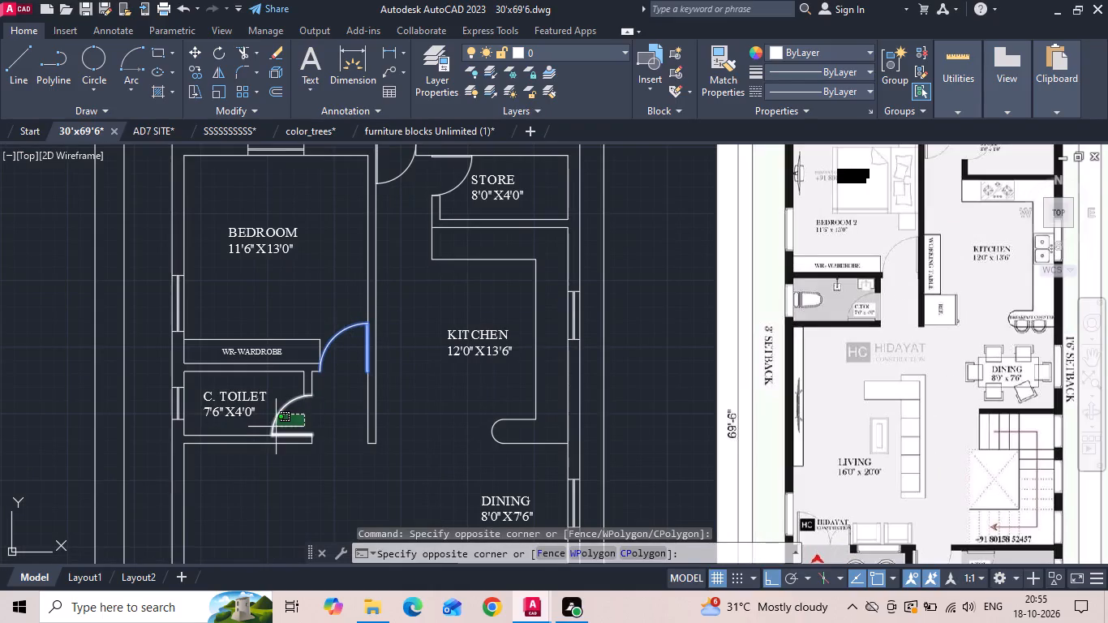
{"action": "left_click", "coordinate": [276, 427]}
{"action": "right_click", "coordinate": [278, 419]}
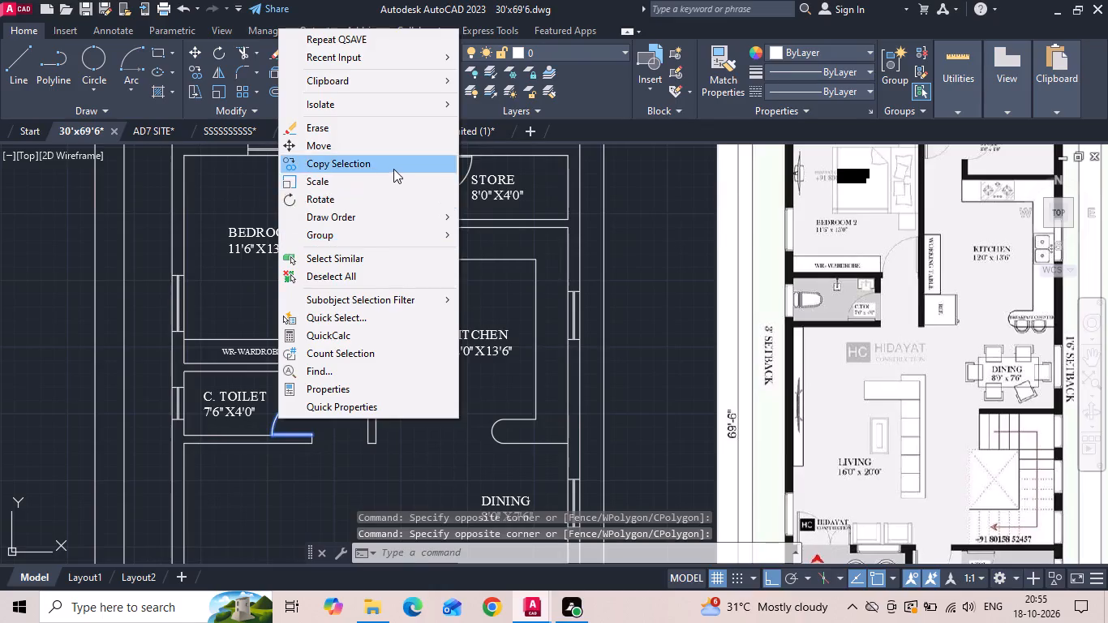
{"action": "left_click", "coordinate": [393, 169]}
{"action": "left_click", "coordinate": [376, 446]}
{"action": "scroll", "coordinate": [363, 412], "scroll_direction": "down", "scroll_amount": 2}
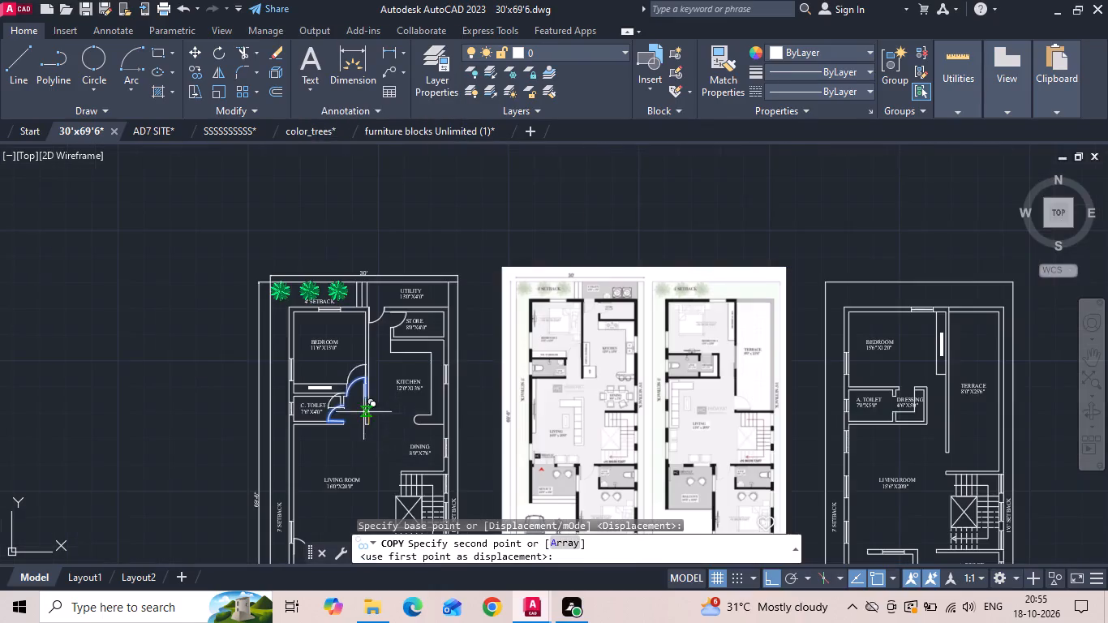
{"action": "scroll", "coordinate": [956, 410], "scroll_direction": "up", "scroll_amount": 3}
{"action": "left_click", "coordinate": [903, 470]}
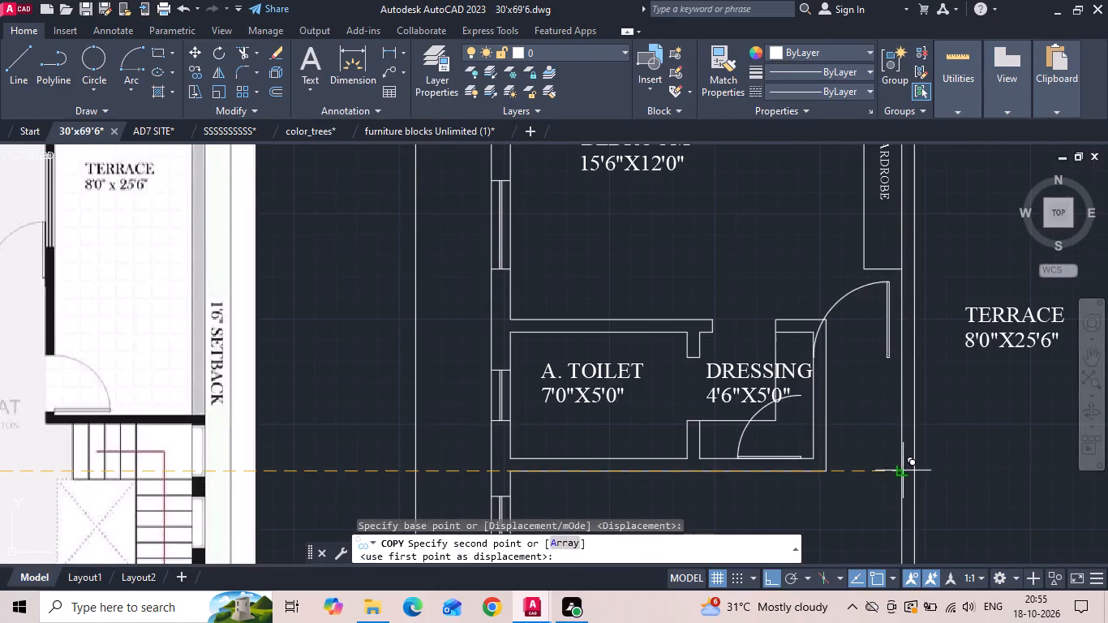
{"action": "key", "text": "Escape"}
Move the copied toilet door by its arc end onto the wall stub corner between A. Toilet and Dressing.
{"action": "left_click_drag", "start_coordinate": [757, 449], "coordinate": [709, 453]}
{"action": "left_click", "coordinate": [708, 453]}
{"action": "right_click", "coordinate": [706, 453]}
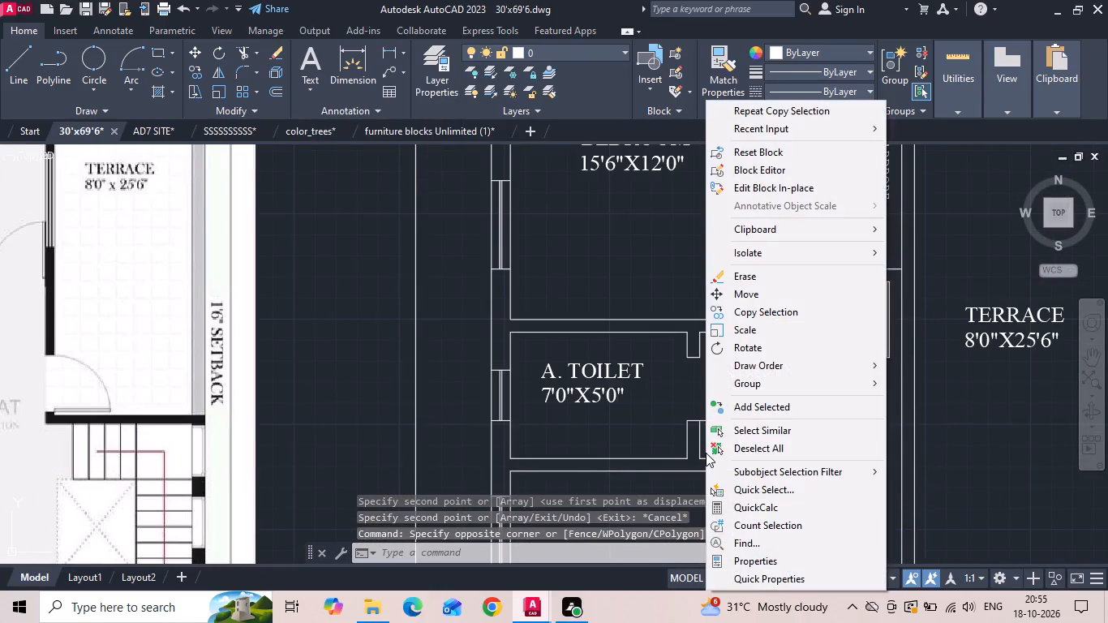
{"action": "left_click", "coordinate": [789, 293]}
{"action": "scroll", "coordinate": [827, 404], "scroll_direction": "up", "scroll_amount": 1}
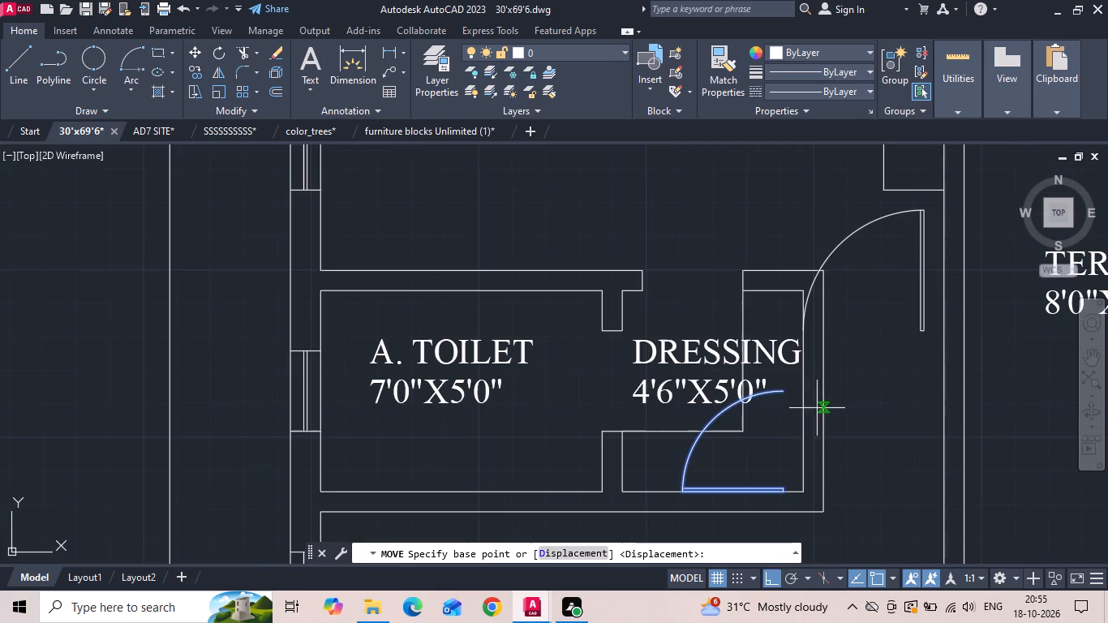
{"action": "left_click", "coordinate": [784, 393]}
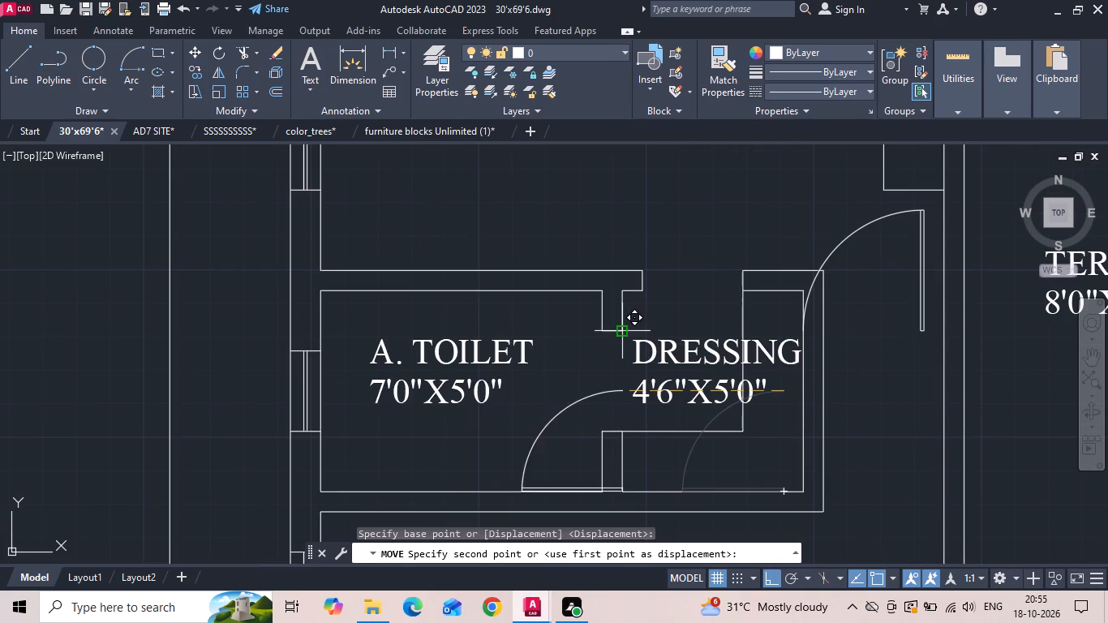
{"action": "left_click", "coordinate": [620, 330]}
Move the copied bedroom door by its arc end to the outer lower corner of the first-floor Dressing wall.
{"action": "middle_click_drag", "start_coordinate": [619, 360], "coordinate": [619, 368]}
{"action": "left_click", "coordinate": [846, 269]}
{"action": "left_click", "coordinate": [831, 231]}
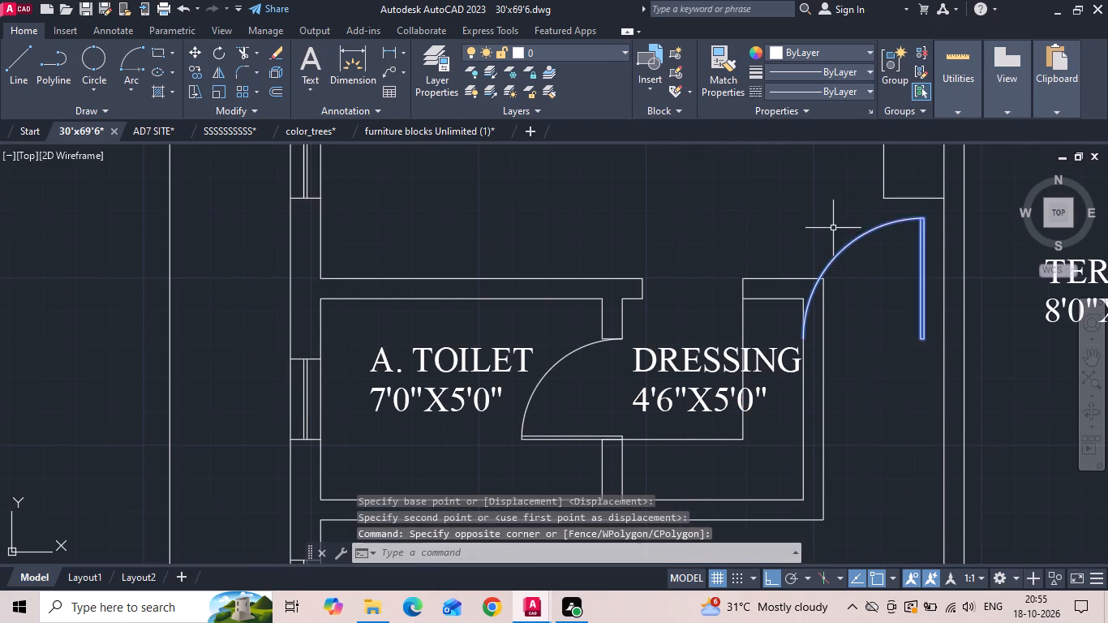
{"action": "right_click", "coordinate": [833, 228]}
{"action": "left_click", "coordinate": [849, 288]}
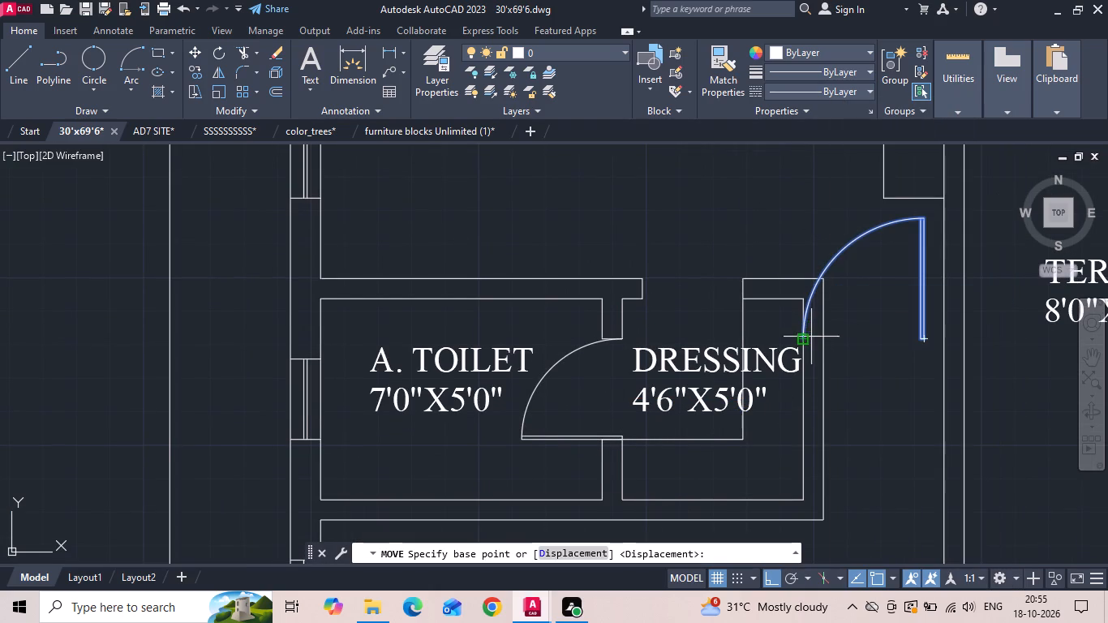
{"action": "left_click", "coordinate": [808, 341]}
{"action": "left_click", "coordinate": [825, 517]}
{"action": "scroll", "coordinate": [827, 340], "scroll_direction": "down", "scroll_amount": 2}
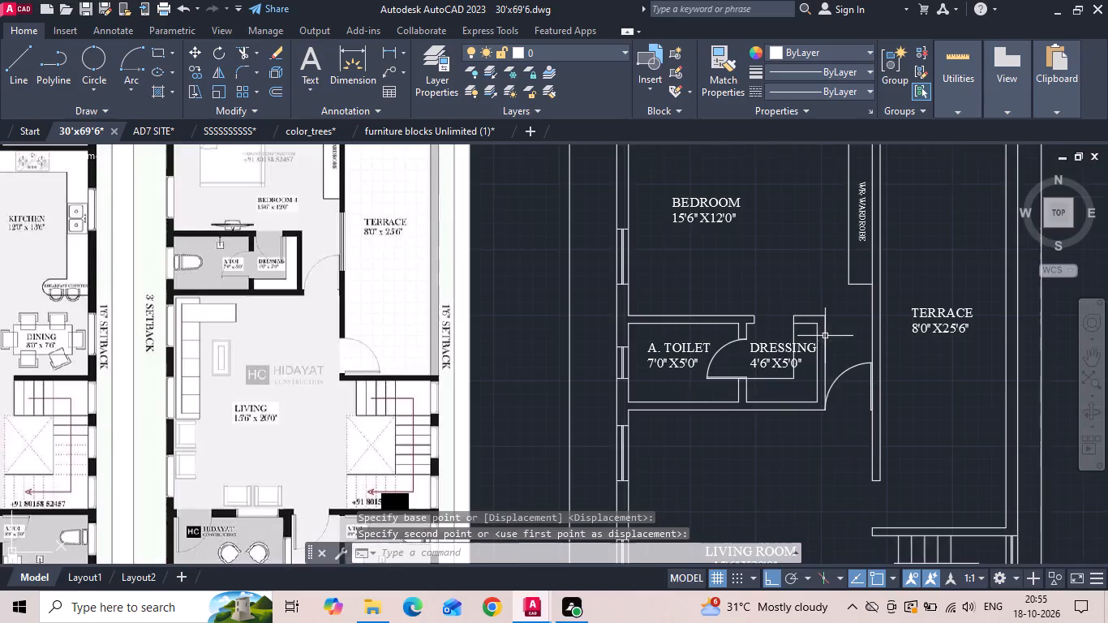
Copy the first-floor bedroom door straight down to the Terrace opening above the staircase wall.
{"action": "scroll", "coordinate": [913, 436], "scroll_direction": "down", "scroll_amount": 1}
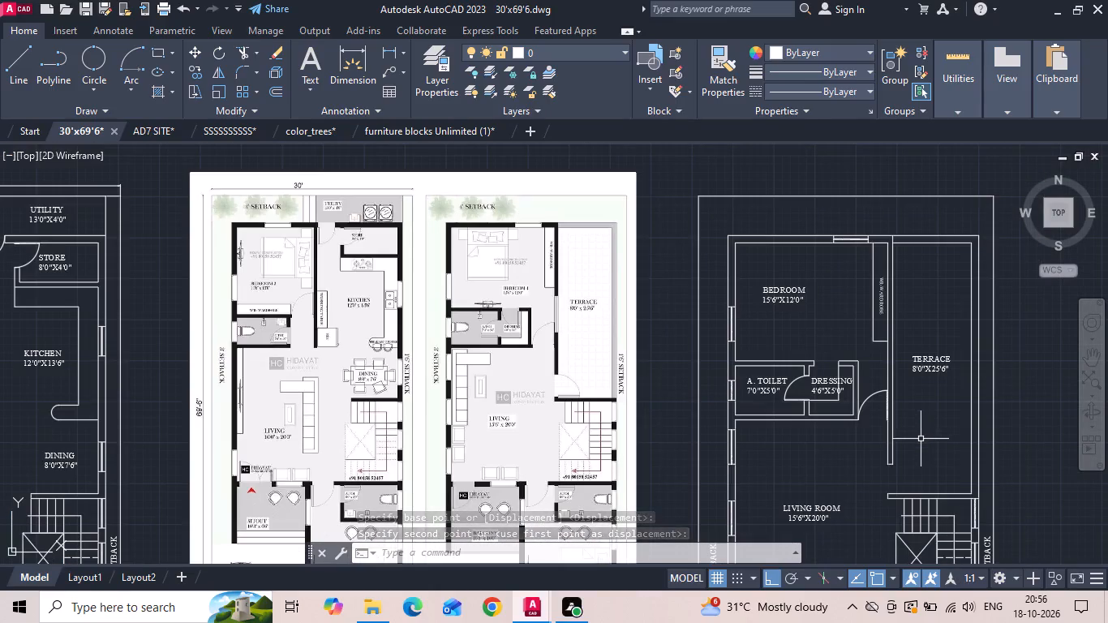
{"action": "left_click", "coordinate": [869, 396]}
{"action": "right_click", "coordinate": [869, 396]}
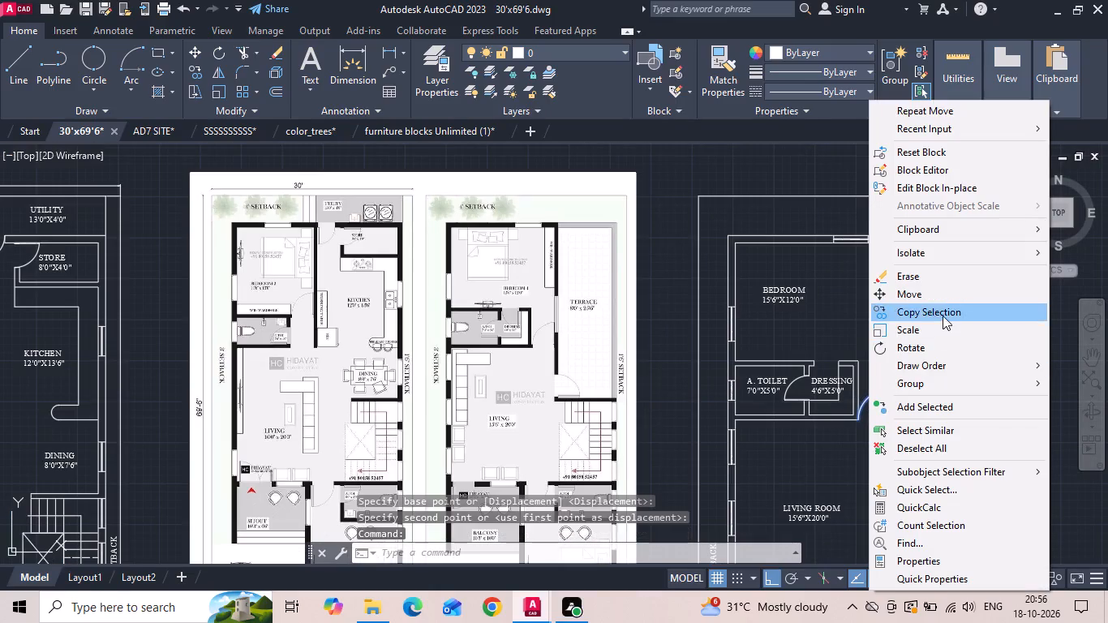
{"action": "left_click", "coordinate": [943, 316]}
{"action": "scroll", "coordinate": [895, 504], "scroll_direction": "up", "scroll_amount": 1}
{"action": "middle_click_drag", "start_coordinate": [895, 504], "coordinate": [880, 383]}
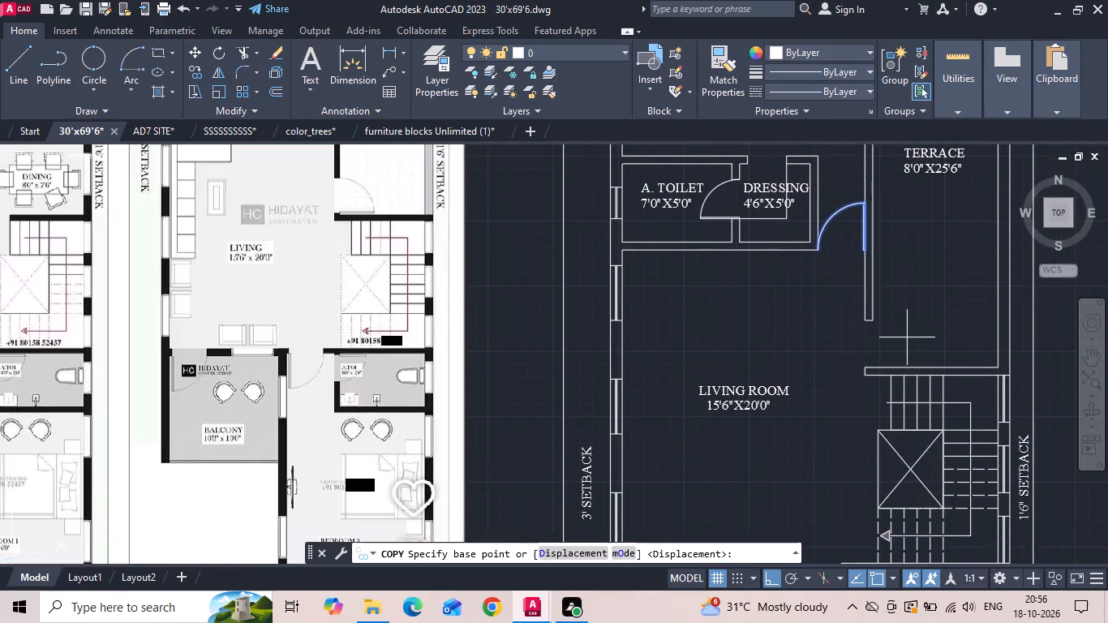
{"action": "left_click_drag", "start_coordinate": [908, 335], "coordinate": [905, 364]}
{"action": "left_click", "coordinate": [848, 458]}
{"action": "key", "text": "Escape"}
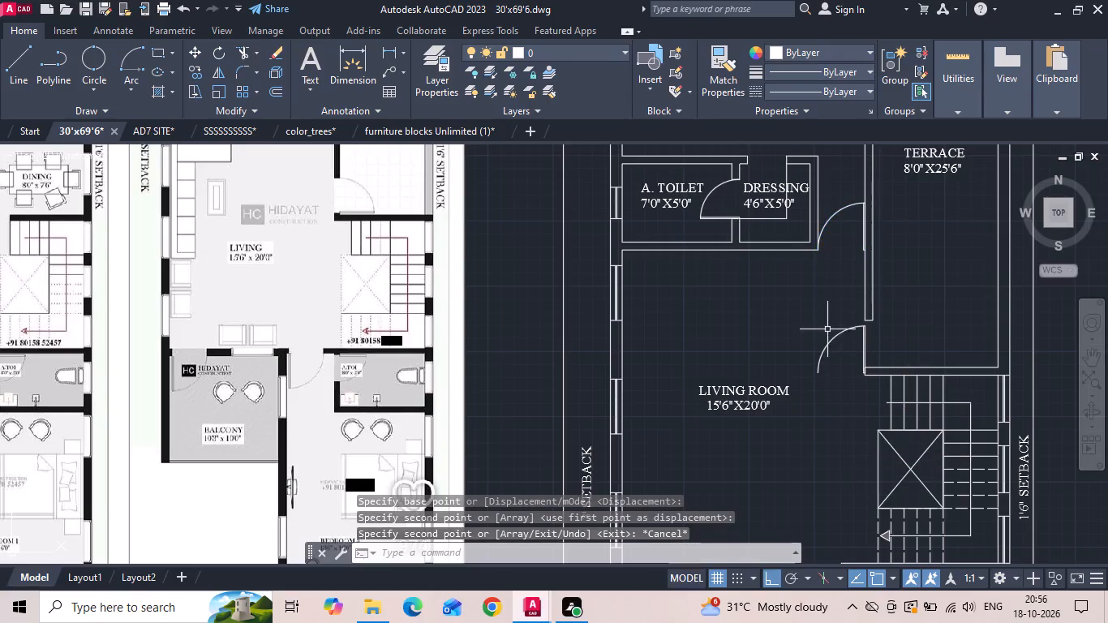
Rotate the copied door near the Terrace opening by 270 degrees.
{"action": "left_click", "coordinate": [836, 345]}
{"action": "left_click", "coordinate": [828, 337]}
{"action": "right_click", "coordinate": [828, 337]}
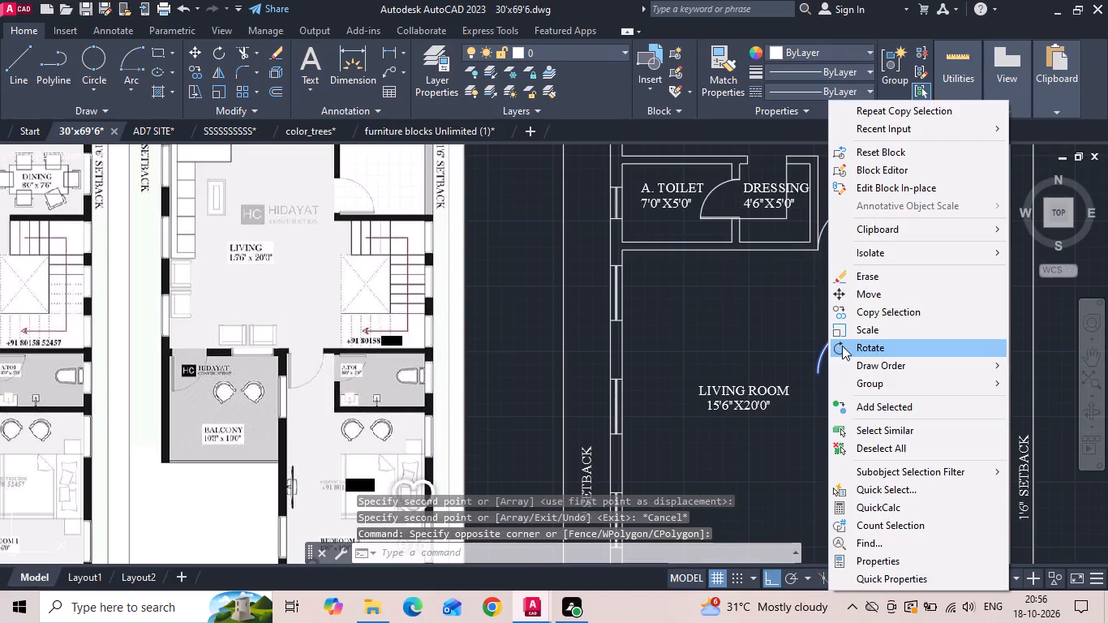
{"action": "double_click", "coordinate": [842, 346]}
{"action": "left_click", "coordinate": [829, 436]}
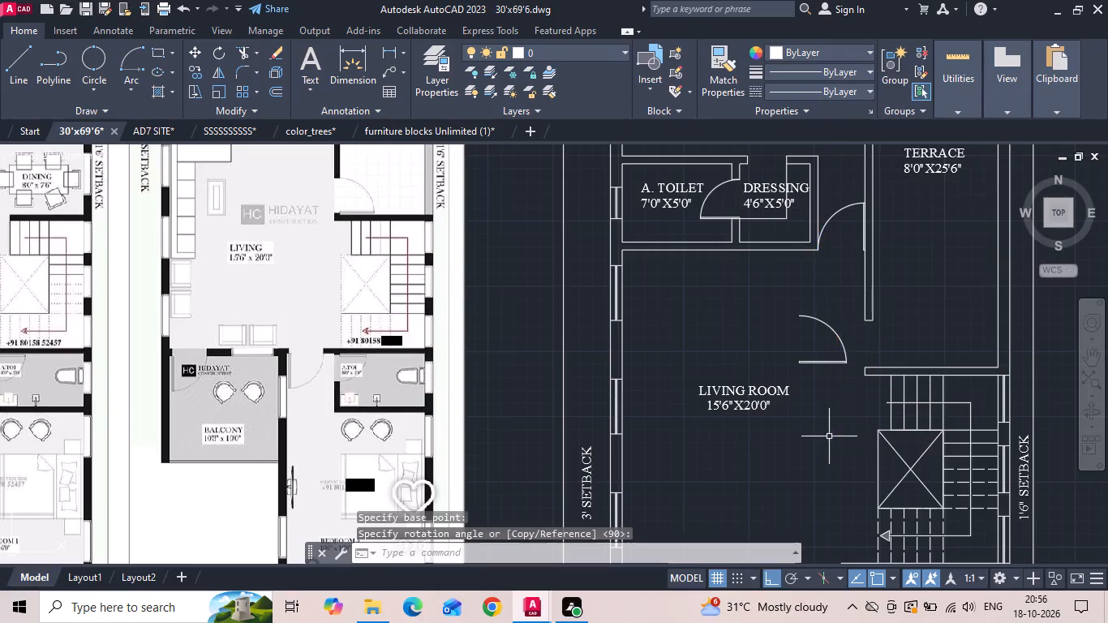
Move the rotated door by its arc end onto the lower end of the wall between Living Room and Terrace.
{"action": "left_click", "coordinate": [827, 322]}
{"action": "right_click", "coordinate": [826, 321]}
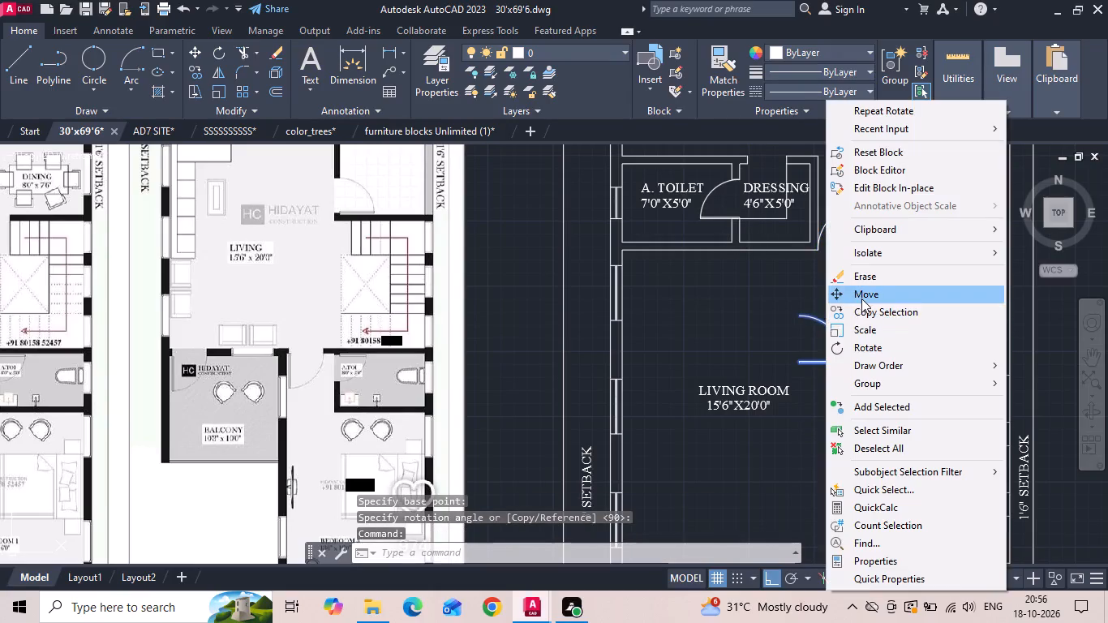
{"action": "left_click", "coordinate": [861, 299]}
{"action": "scroll", "coordinate": [852, 299], "scroll_direction": "up", "scroll_amount": 1}
{"action": "left_click", "coordinate": [770, 323]}
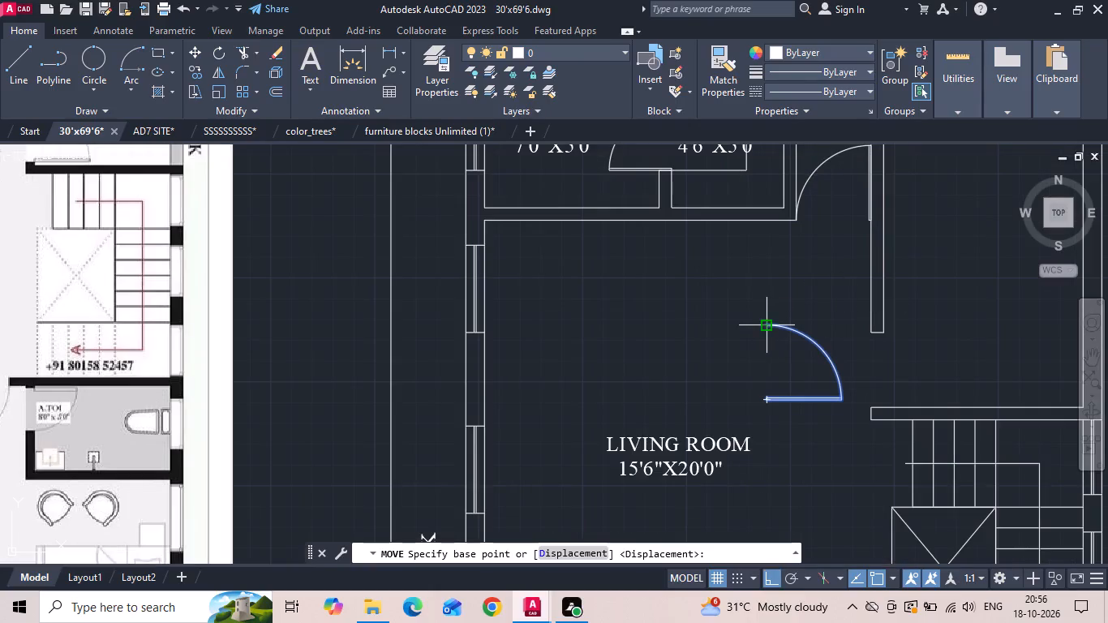
{"action": "left_click", "coordinate": [871, 332]}
Copy the ground-floor C. Toilet door down beside the wall stub of the ground-floor A. Toilet, with Ortho off.
{"action": "scroll", "coordinate": [827, 349], "scroll_direction": "down", "scroll_amount": 2}
{"action": "scroll", "coordinate": [895, 382], "scroll_direction": "down", "scroll_amount": 1}
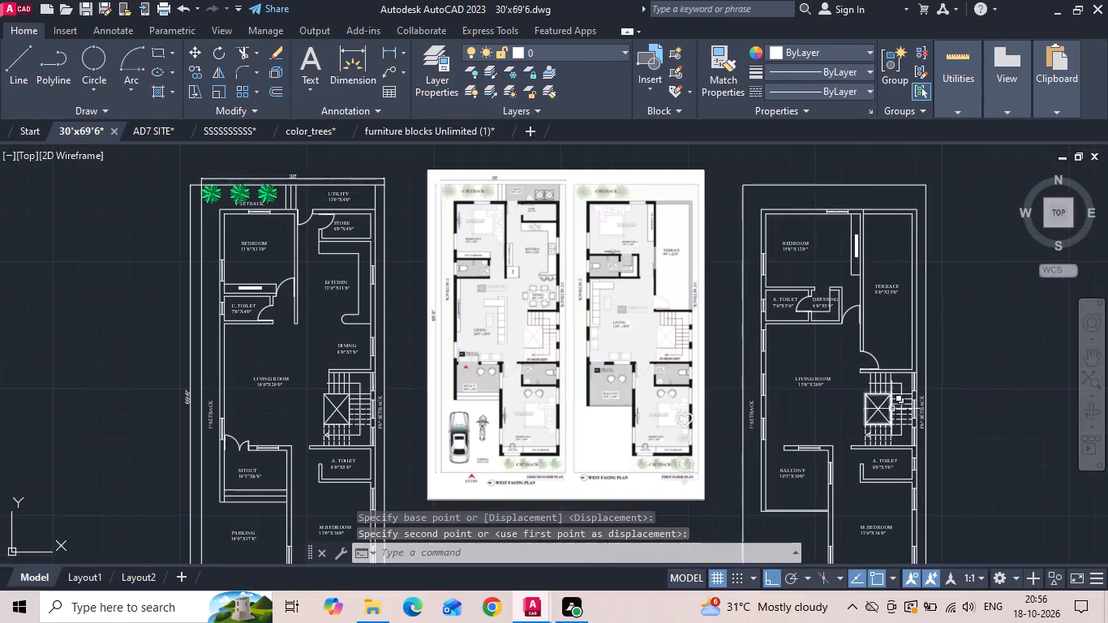
{"action": "middle_click_drag", "start_coordinate": [298, 415], "coordinate": [391, 392]}
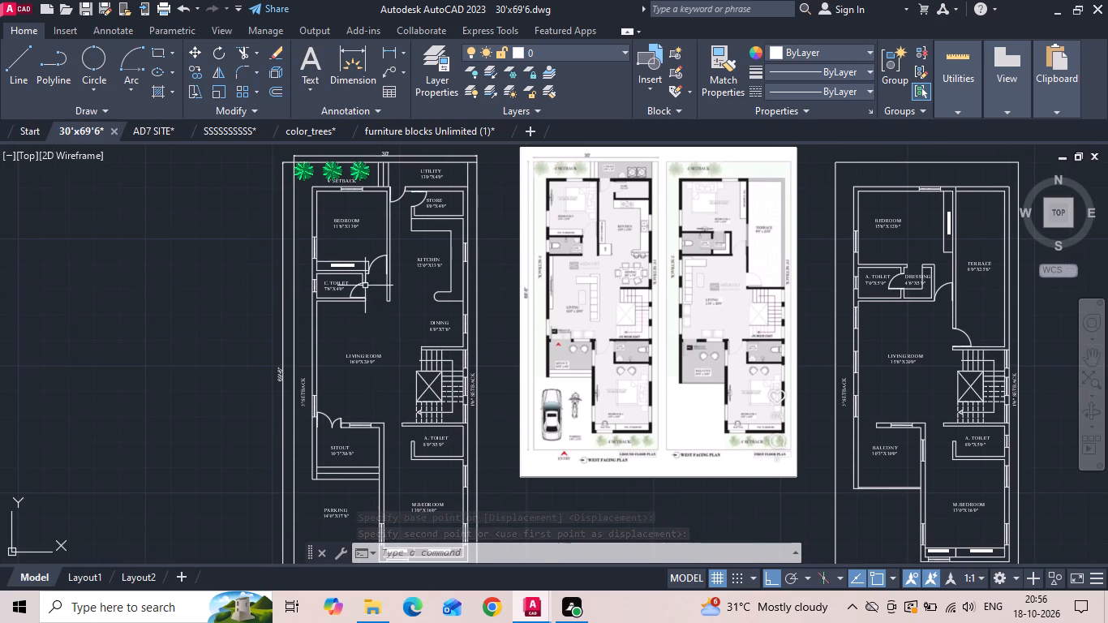
{"action": "scroll", "coordinate": [361, 285], "scroll_direction": "up", "scroll_amount": 2}
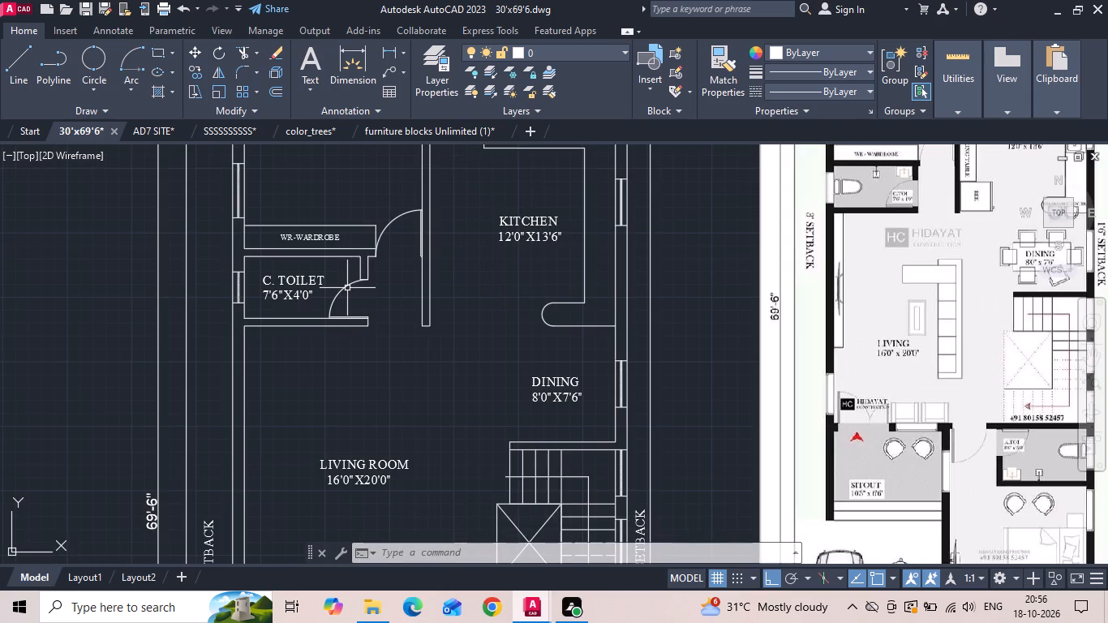
{"action": "left_click", "coordinate": [345, 287]}
{"action": "right_click", "coordinate": [345, 287]}
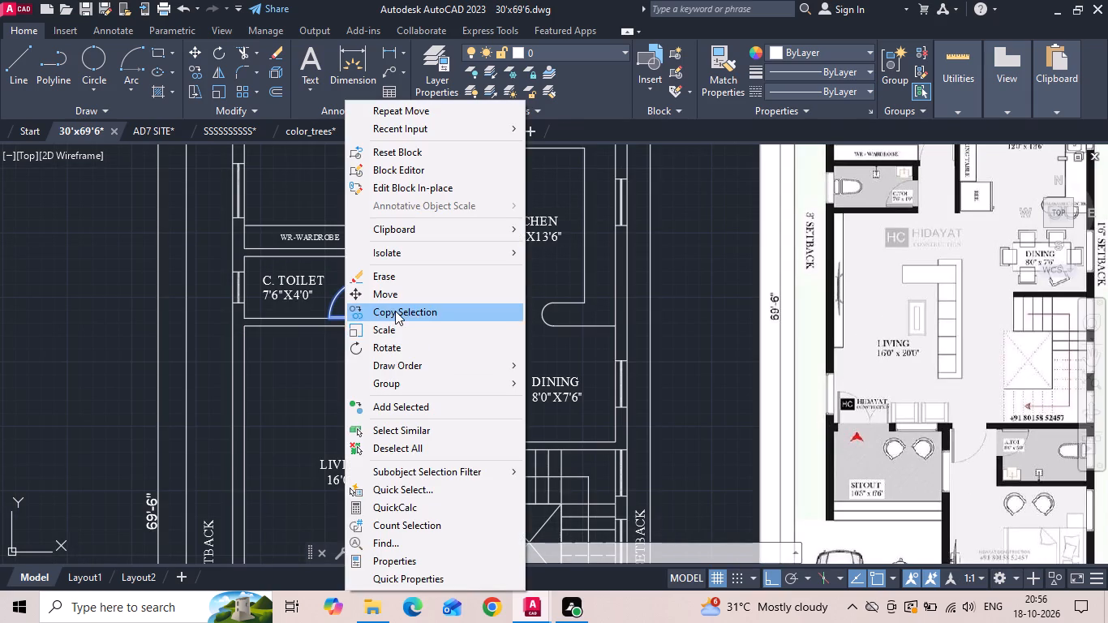
{"action": "left_click", "coordinate": [395, 311]}
{"action": "left_click_drag", "start_coordinate": [392, 314], "coordinate": [390, 360]}
{"action": "middle_click_drag", "start_coordinate": [391, 377], "coordinate": [583, 186]}
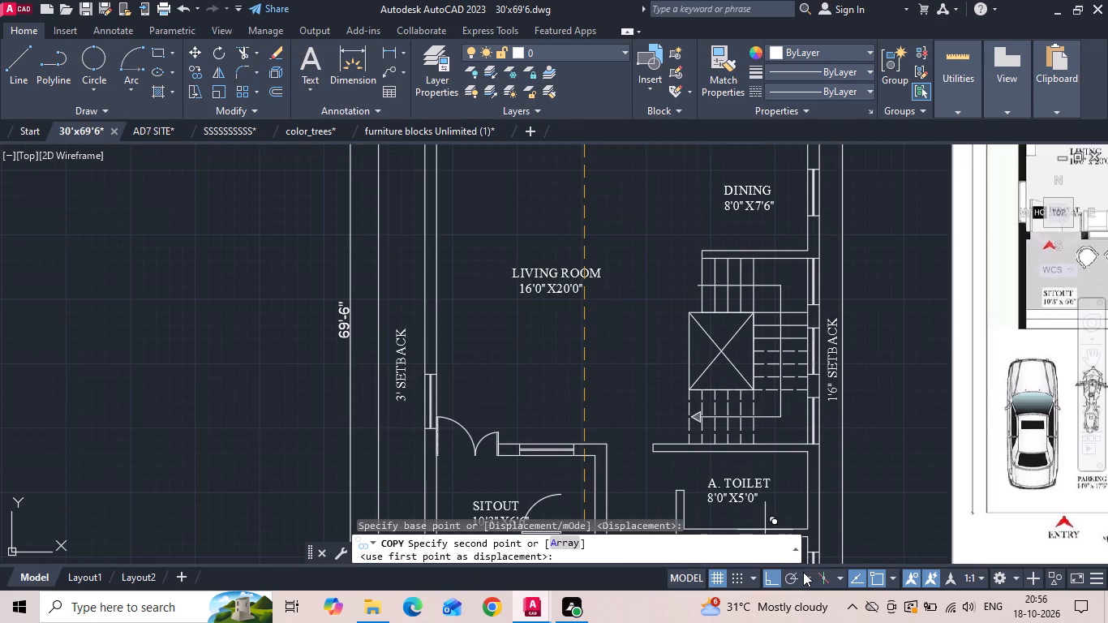
{"action": "left_click_drag", "start_coordinate": [779, 574], "coordinate": [771, 568]}
{"action": "middle_click_drag", "start_coordinate": [715, 484], "coordinate": [706, 382]}
{"action": "scroll", "coordinate": [668, 398], "scroll_direction": "up", "scroll_amount": 3}
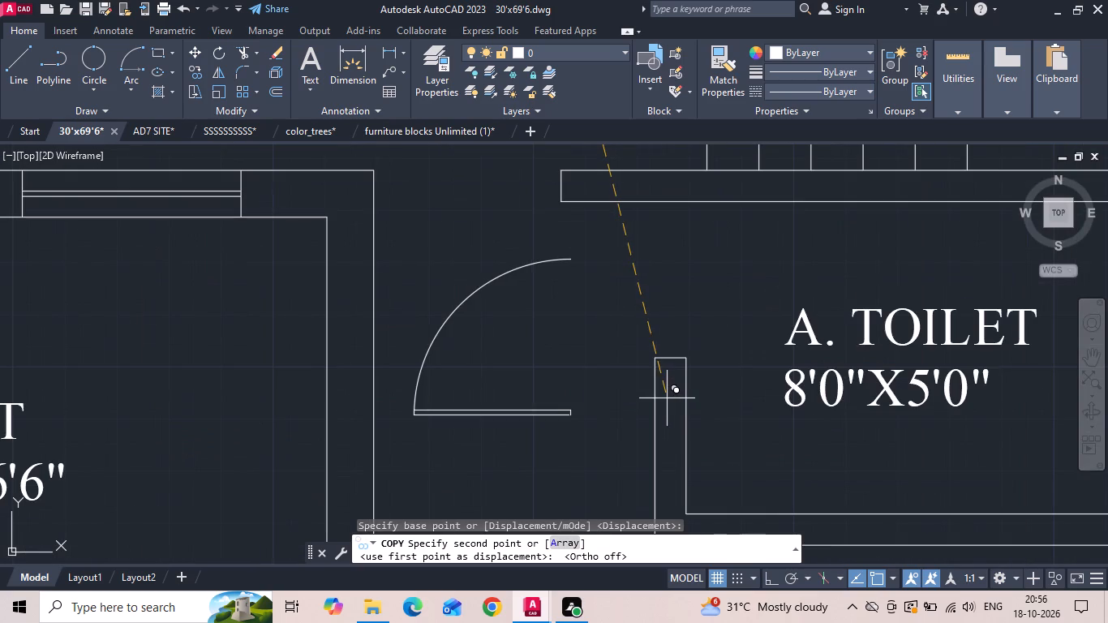
{"action": "left_click", "coordinate": [667, 398]}
{"action": "key", "text": "Escape"}
Rotate the copied toilet door by 180 degrees with Ortho on.
{"action": "left_click_drag", "start_coordinate": [597, 439], "coordinate": [588, 433]}
{"action": "left_click", "coordinate": [548, 388]}
{"action": "right_click", "coordinate": [548, 388]}
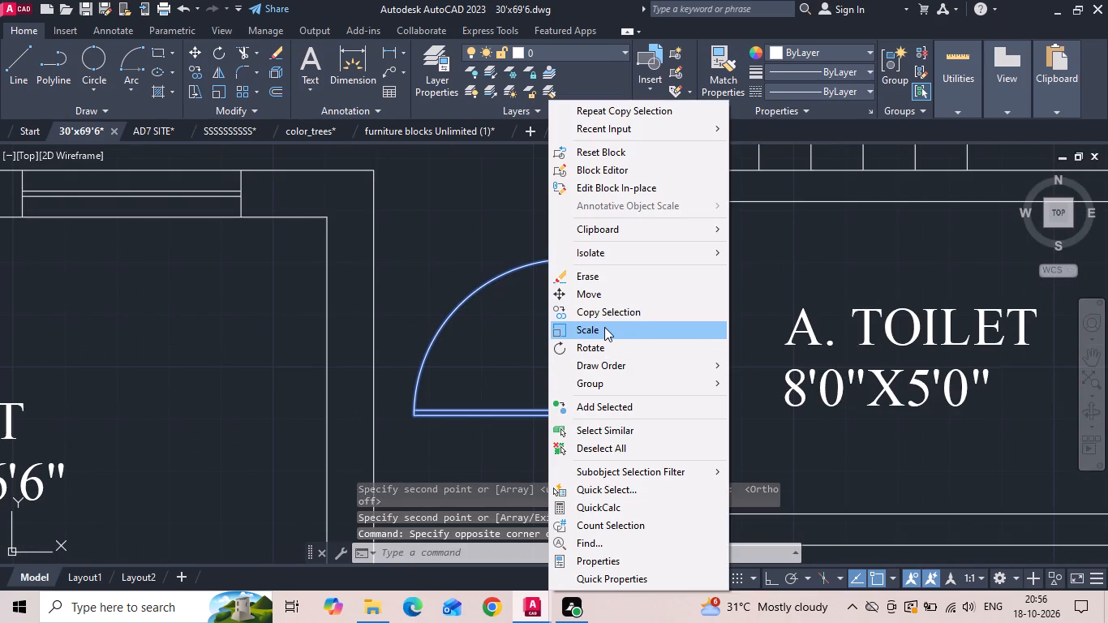
{"action": "left_click", "coordinate": [608, 342]}
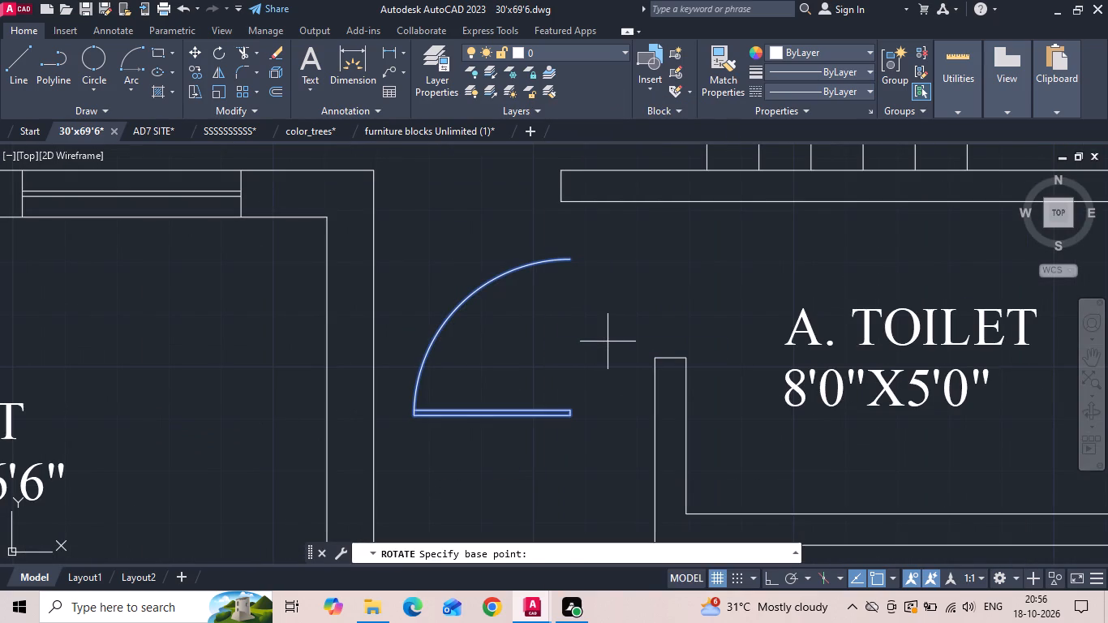
{"action": "key", "text": "F8"}
{"action": "left_click_drag", "start_coordinate": [605, 347], "coordinate": [574, 392]}
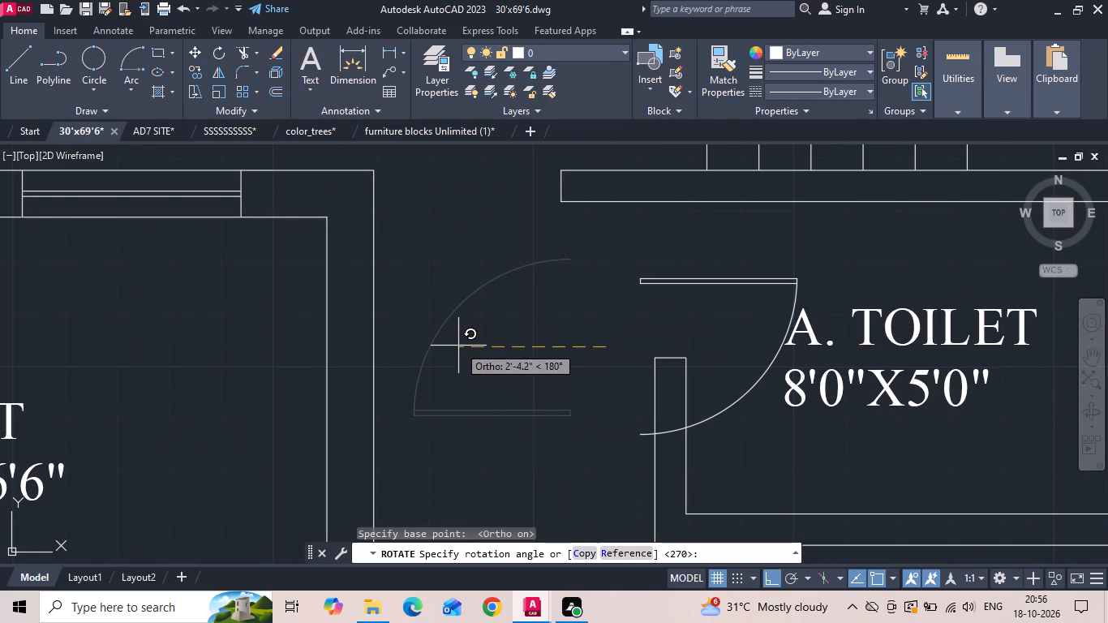
{"action": "left_click", "coordinate": [457, 341]}
Move the rotated toilet door by its arc end onto the upper outer corner of the A. Toilet wall stub.
{"action": "left_click", "coordinate": [643, 273]}
{"action": "left_click", "coordinate": [627, 290]}
{"action": "right_click", "coordinate": [627, 290]}
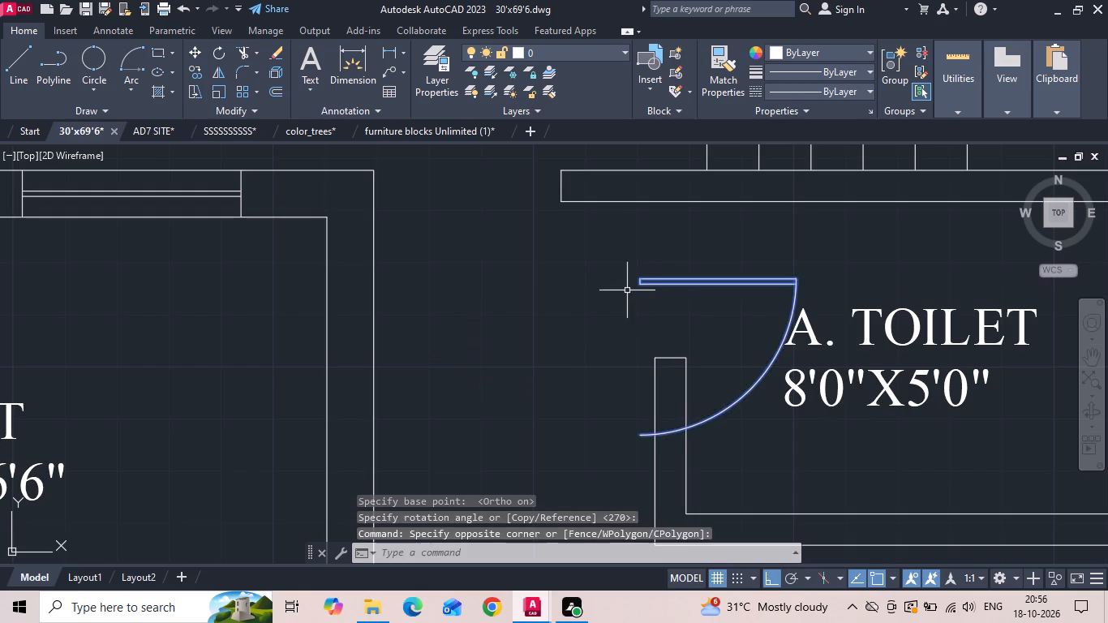
{"action": "left_click", "coordinate": [662, 299]}
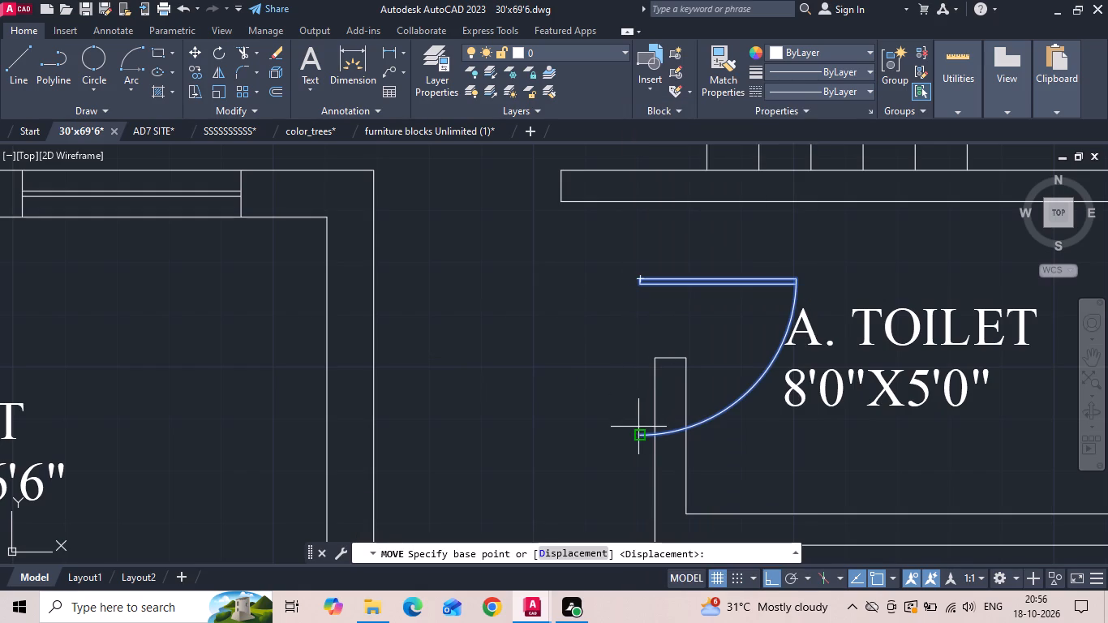
{"action": "left_click", "coordinate": [638, 432]}
{"action": "left_click", "coordinate": [650, 362]}
Copy the ground-floor Bedroom door straight down to the passage wall beside the Sitout.
{"action": "scroll", "coordinate": [645, 411], "scroll_direction": "down", "scroll_amount": 4}
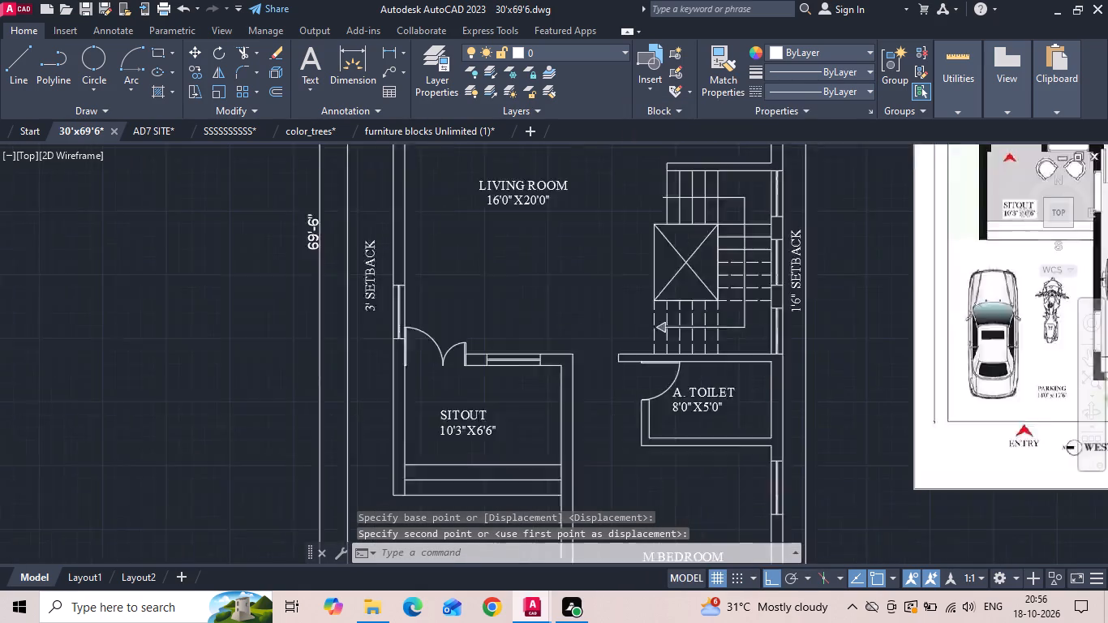
{"action": "middle_click_drag", "start_coordinate": [581, 182], "coordinate": [595, 273]}
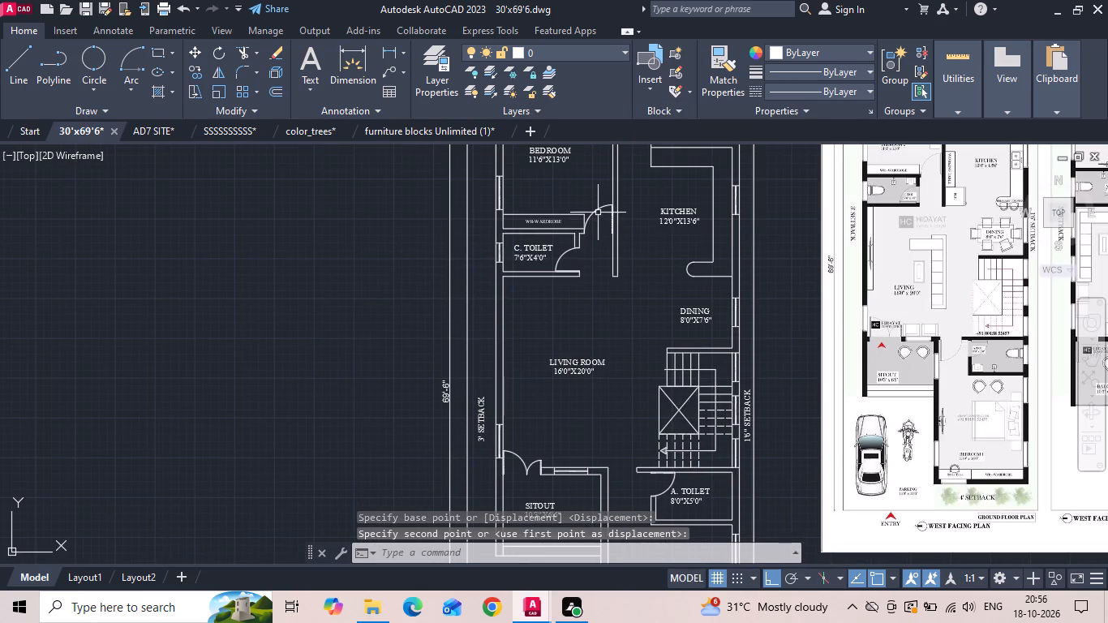
{"action": "left_click", "coordinate": [598, 211]}
{"action": "right_click", "coordinate": [598, 211]}
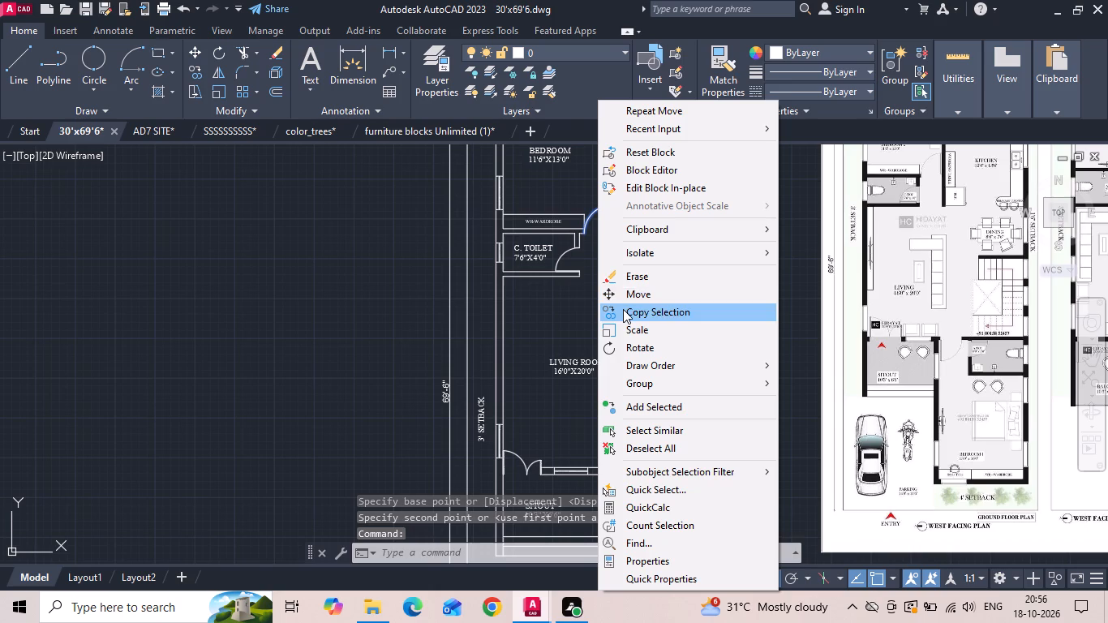
{"action": "left_click", "coordinate": [624, 311]}
{"action": "left_click_drag", "start_coordinate": [595, 225], "coordinate": [591, 269]}
{"action": "middle_click_drag", "start_coordinate": [603, 437], "coordinate": [622, 234]}
{"action": "scroll", "coordinate": [656, 312], "scroll_direction": "up", "scroll_amount": 2}
{"action": "left_click", "coordinate": [629, 295]}
{"action": "key", "text": "Escape"}
Rotate the copied bedroom door beside the Sitout by 180 degrees.
{"action": "scroll", "coordinate": [571, 277], "scroll_direction": "up", "scroll_amount": 2}
{"action": "left_click_drag", "start_coordinate": [627, 245], "coordinate": [621, 260]}
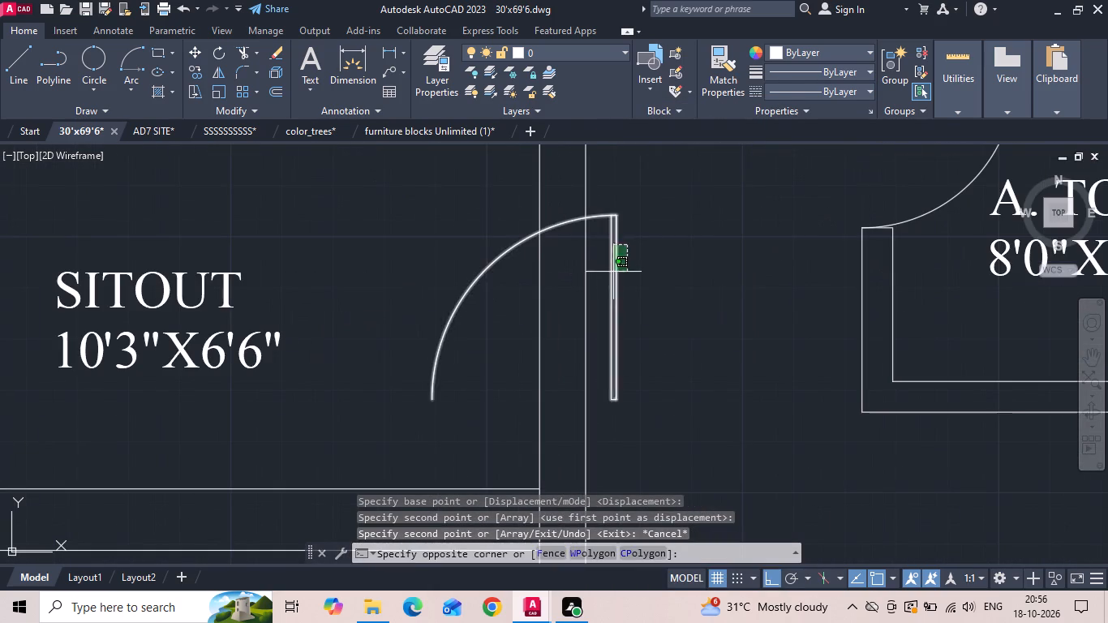
{"action": "left_click", "coordinate": [613, 274]}
{"action": "right_click", "coordinate": [613, 274]}
{"action": "left_click", "coordinate": [639, 346]}
{"action": "left_click_drag", "start_coordinate": [648, 277], "coordinate": [640, 320]}
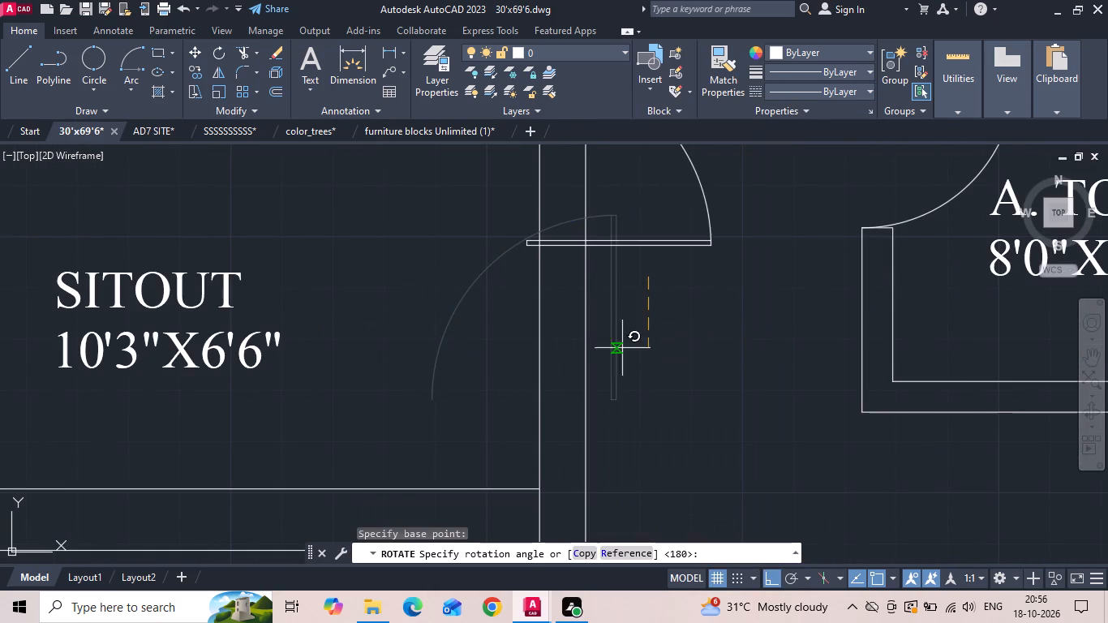
{"action": "left_click", "coordinate": [459, 249]}
Move the rotated door by its arc end onto the upper corner of the staircase wall end, filling the M. Bedroom passage opening.
{"action": "middle_click_drag", "start_coordinate": [483, 333], "coordinate": [488, 483]}
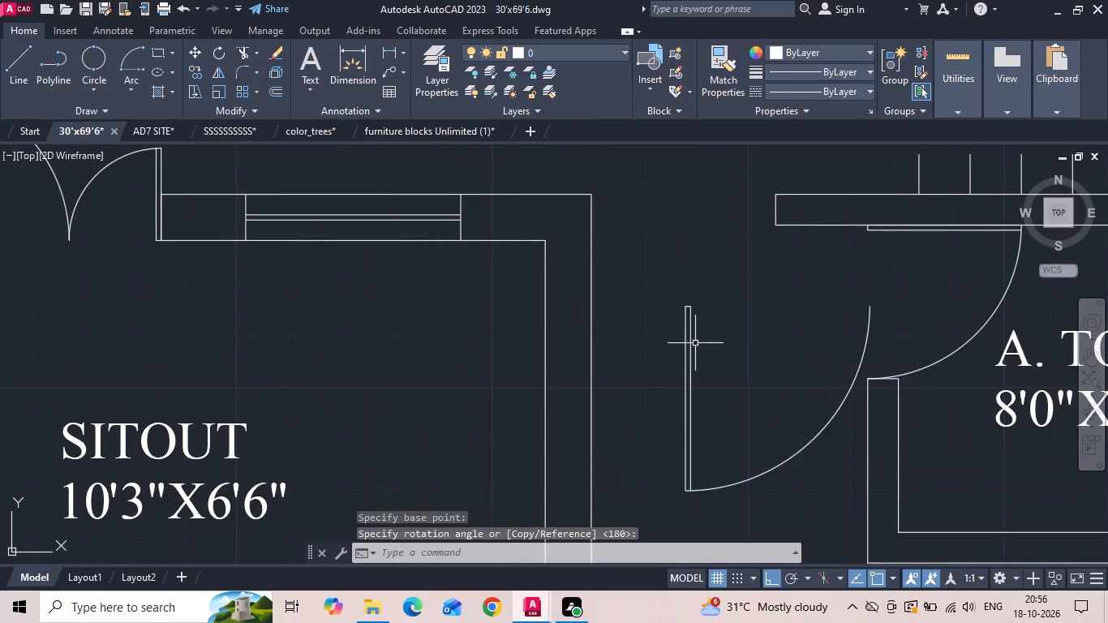
{"action": "left_click", "coordinate": [695, 343]}
{"action": "left_click", "coordinate": [659, 275]}
{"action": "right_click", "coordinate": [659, 275]}
{"action": "left_click", "coordinate": [698, 289]}
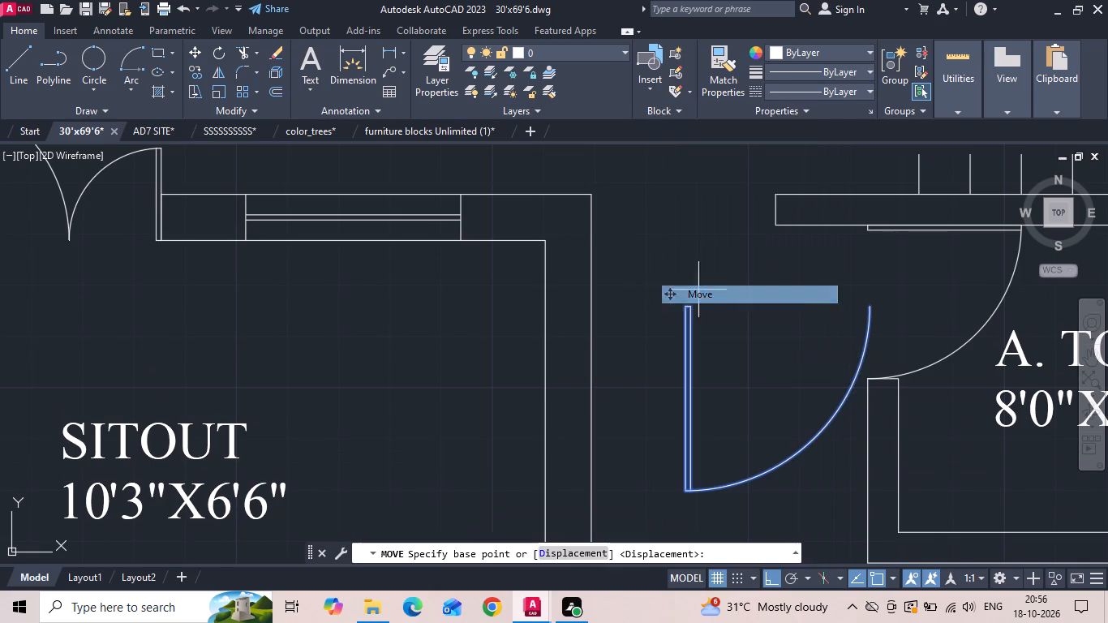
{"action": "left_click", "coordinate": [870, 310]}
{"action": "left_click", "coordinate": [778, 194]}
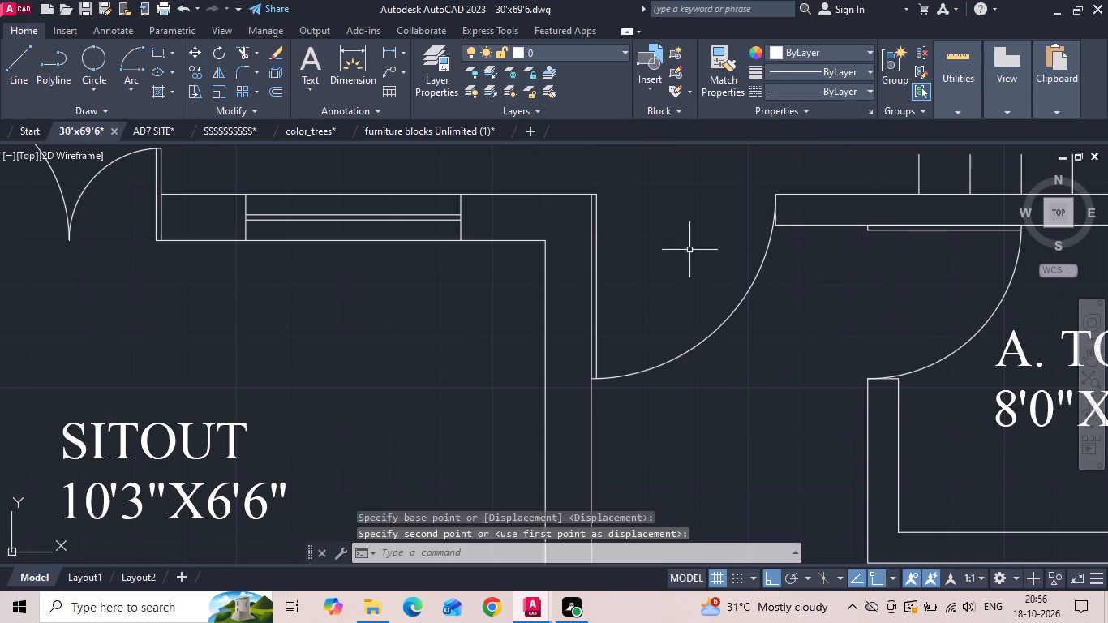
Copy the ground-floor M. Bedroom and A. Toilet doors together to the first floor, from the Sitout's outer wall corner to the Balcony's matching corner.
{"action": "left_click_drag", "start_coordinate": [760, 302], "coordinate": [740, 315]}
{"action": "left_click", "coordinate": [665, 338]}
{"action": "left_click_drag", "start_coordinate": [923, 380], "coordinate": [908, 346]}
{"action": "left_click", "coordinate": [904, 335]}
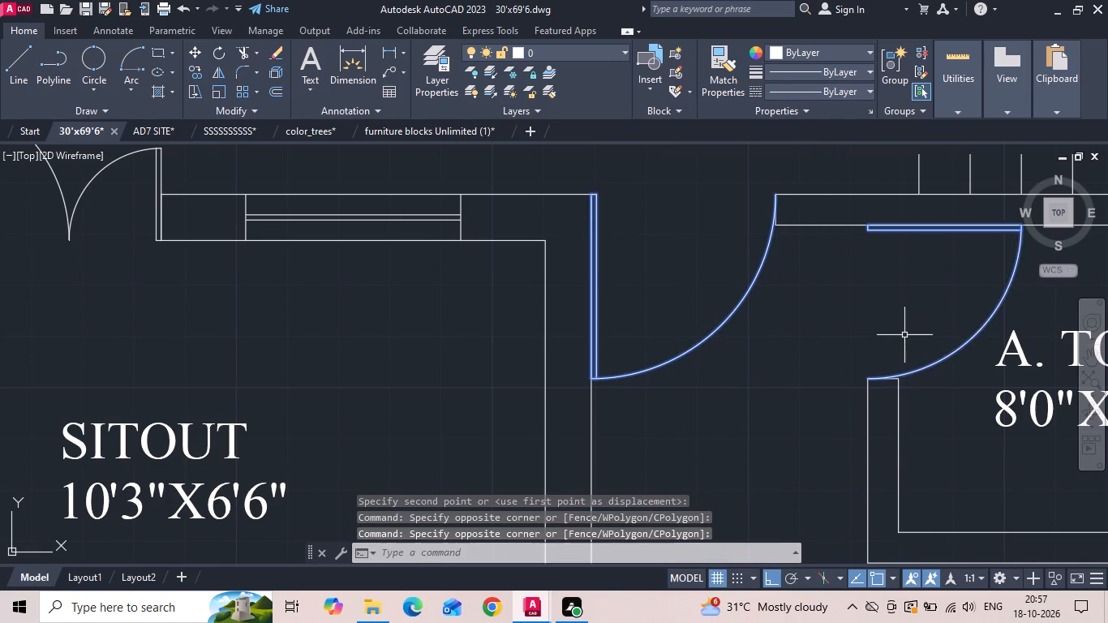
{"action": "right_click", "coordinate": [904, 335]}
{"action": "left_click", "coordinate": [924, 335]}
{"action": "scroll", "coordinate": [615, 224], "scroll_direction": "up", "scroll_amount": 2}
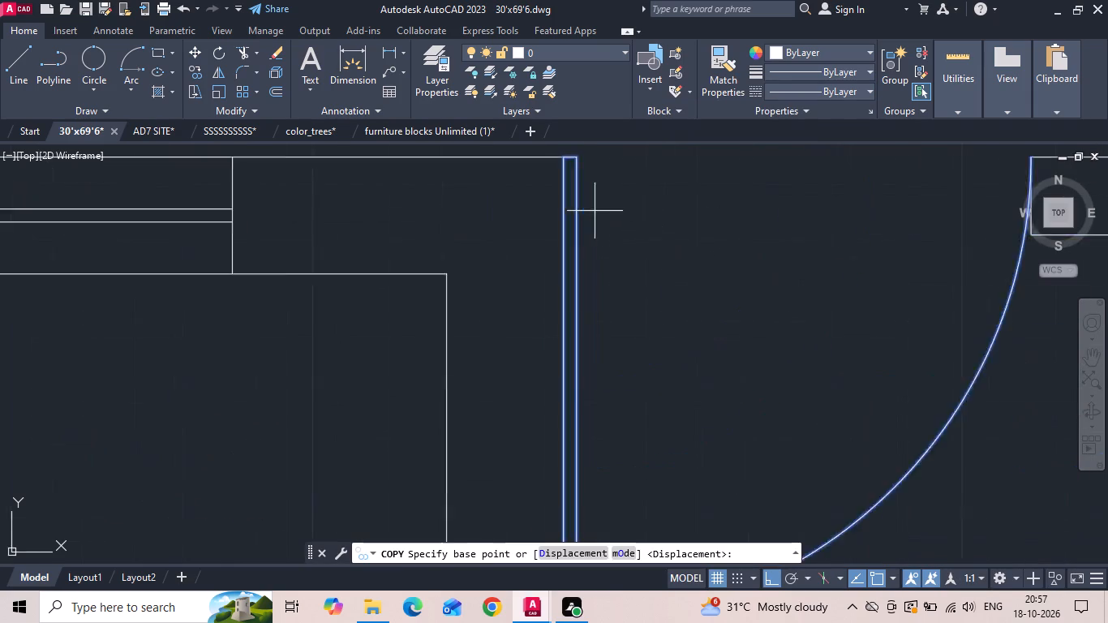
{"action": "scroll", "coordinate": [595, 211], "scroll_direction": "up", "scroll_amount": 1}
{"action": "middle_click_drag", "start_coordinate": [570, 251], "coordinate": [573, 371]}
{"action": "left_click", "coordinate": [548, 248]}
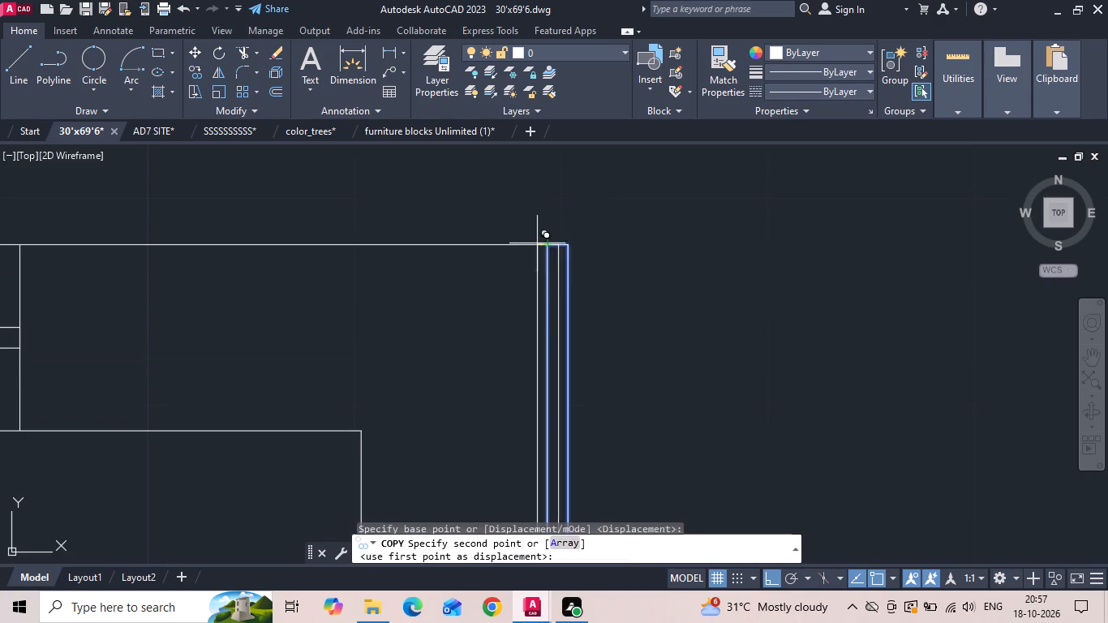
{"action": "scroll", "coordinate": [517, 251], "scroll_direction": "down", "scroll_amount": 8}
{"action": "middle_click_drag", "start_coordinate": [931, 280], "coordinate": [656, 282]}
{"action": "scroll", "coordinate": [792, 281], "scroll_direction": "up", "scroll_amount": 2}
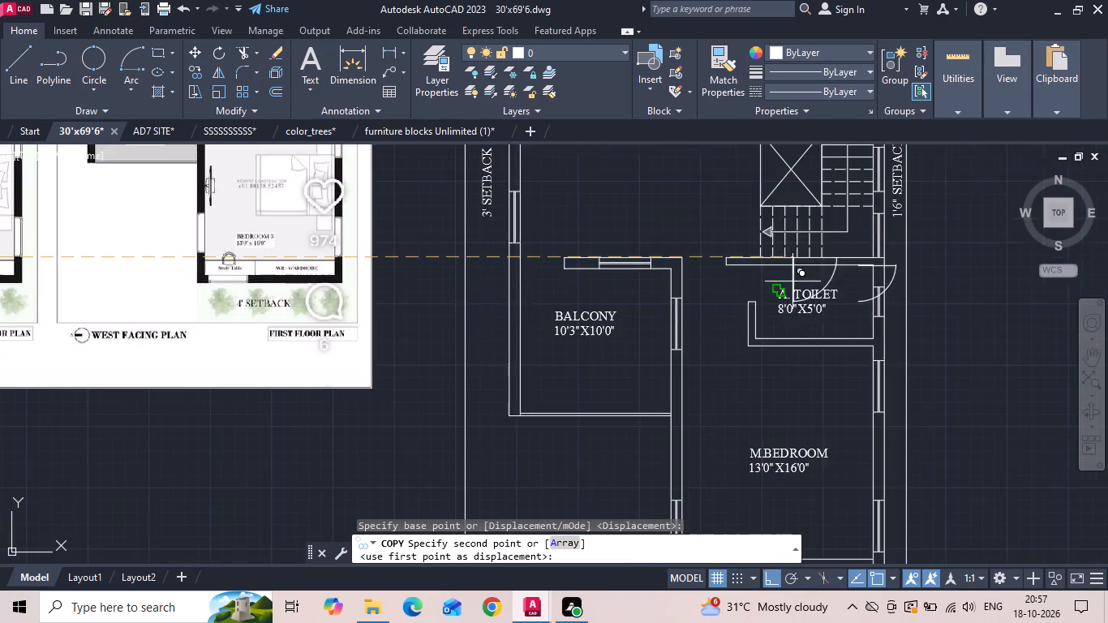
{"action": "scroll", "coordinate": [741, 304], "scroll_direction": "up", "scroll_amount": 1}
{"action": "scroll", "coordinate": [657, 236], "scroll_direction": "up", "scroll_amount": 2}
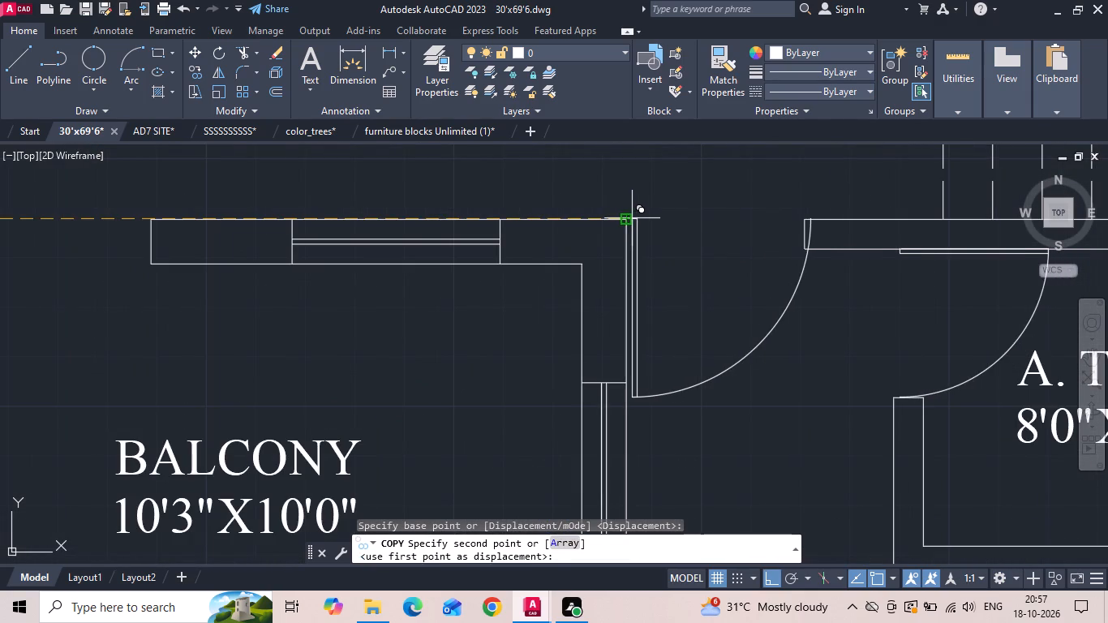
{"action": "left_click", "coordinate": [630, 217]}
{"action": "scroll", "coordinate": [781, 324], "scroll_direction": "down", "scroll_amount": 2}
{"action": "key", "text": "Escape"}
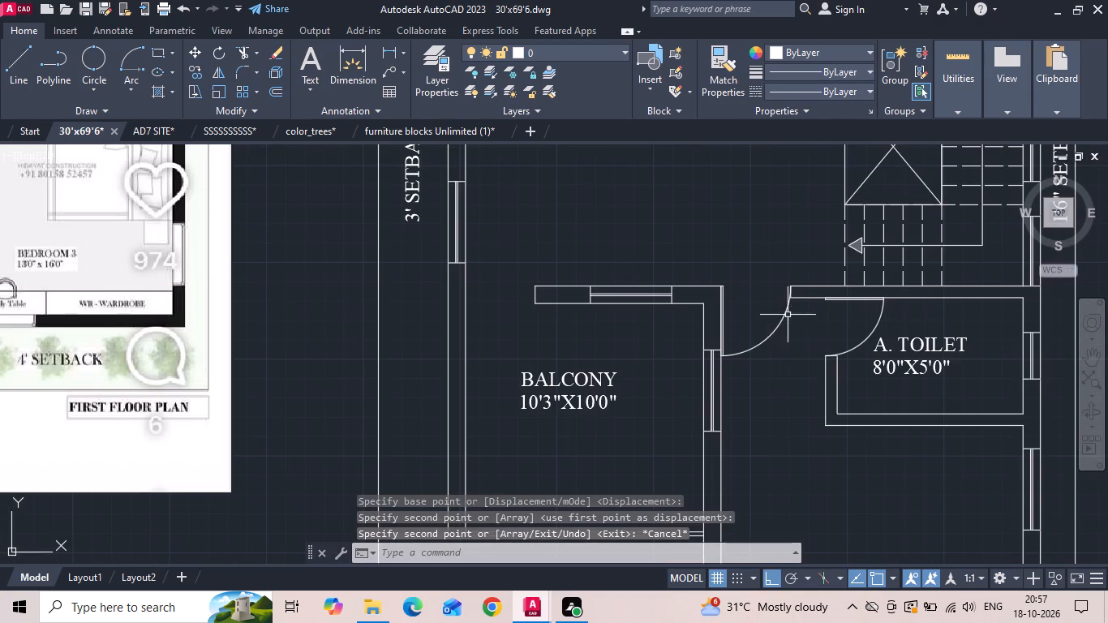
Copy the first-floor M. Bedroom passage door by its arc end to the upper corner of the Balcony wall end, filling the Balcony opening.
{"action": "left_click", "coordinate": [779, 320]}
{"action": "left_click", "coordinate": [766, 299]}
{"action": "right_click", "coordinate": [764, 295]}
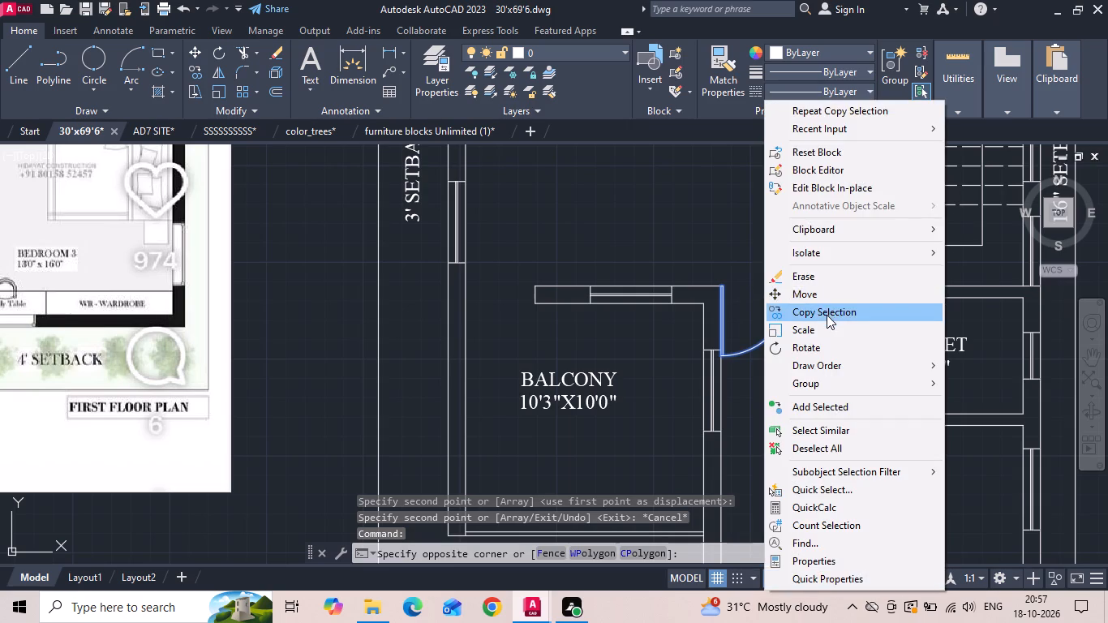
{"action": "left_click", "coordinate": [827, 315]}
{"action": "scroll", "coordinate": [791, 277], "scroll_direction": "up", "scroll_amount": 2}
{"action": "left_click", "coordinate": [789, 295]}
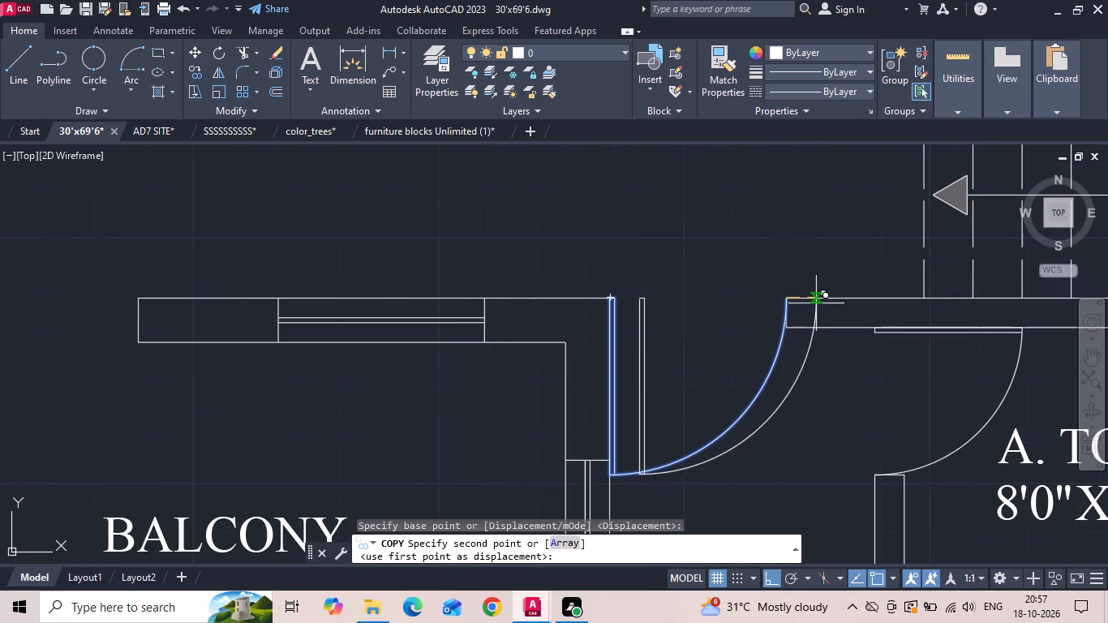
{"action": "scroll", "coordinate": [817, 304], "scroll_direction": "down", "scroll_amount": 1}
{"action": "scroll", "coordinate": [524, 306], "scroll_direction": "up", "scroll_amount": 2}
{"action": "middle_click_drag", "start_coordinate": [514, 306], "coordinate": [913, 311]}
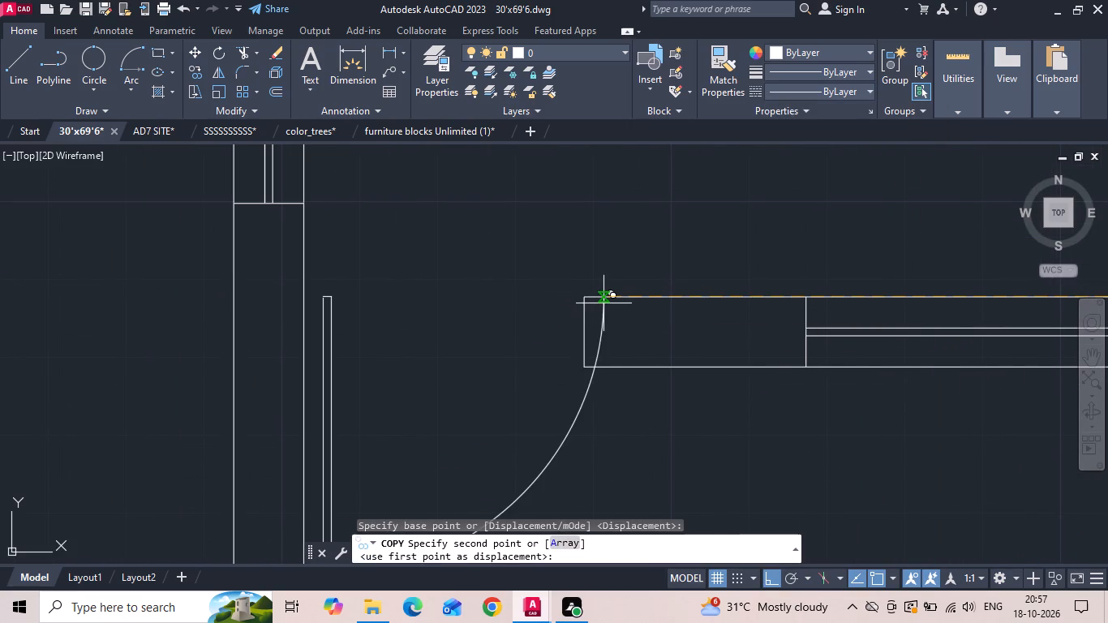
{"action": "left_click", "coordinate": [586, 291]}
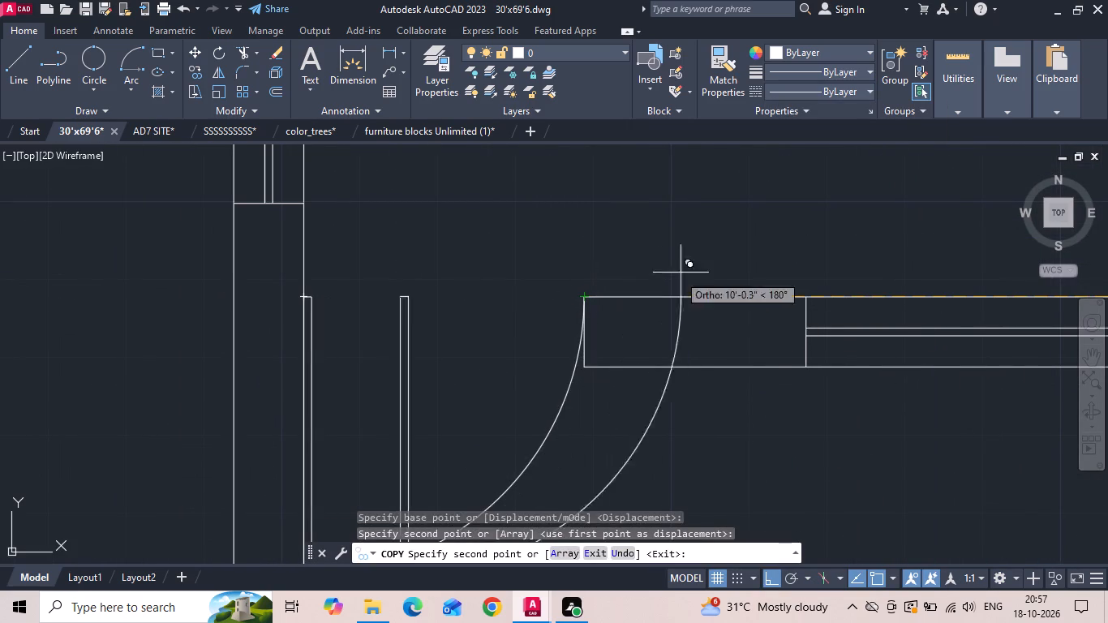
{"action": "scroll", "coordinate": [741, 254], "scroll_direction": "down", "scroll_amount": 1}
{"action": "key", "text": "Escape"}
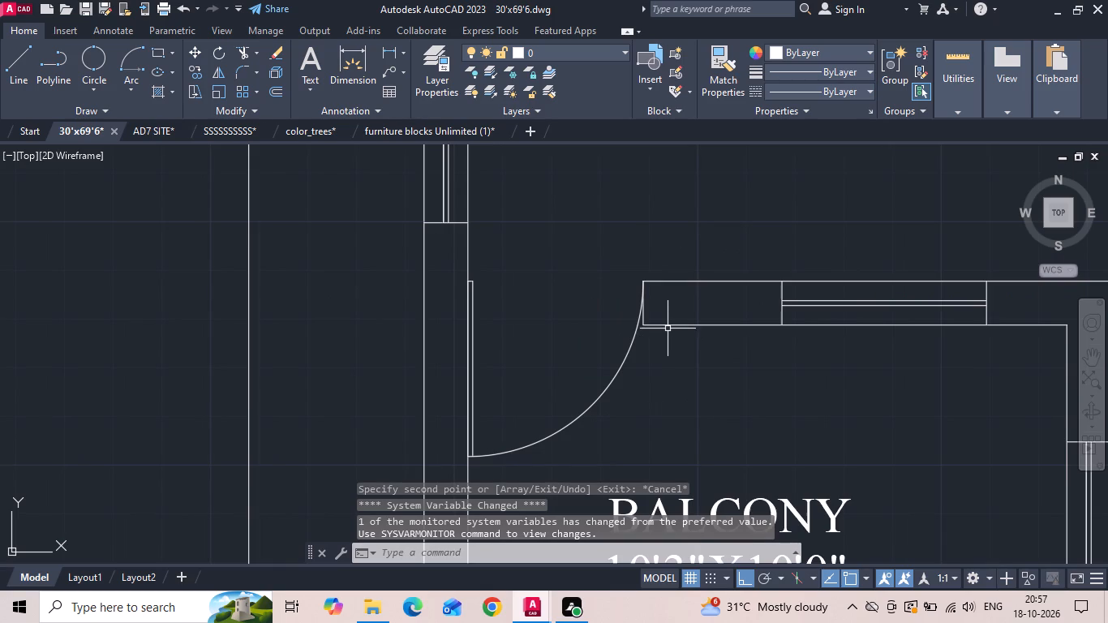
Save the drawing.
{"action": "key", "text": "ctrl+s"}
{"action": "key", "text": "ctrl+s"}
{"action": "key", "text": "ctrl+s"}
Open the Plumbing_library drawing from the Downloads folder.
{"action": "scroll", "coordinate": [570, 301], "scroll_direction": "down", "scroll_amount": 4}
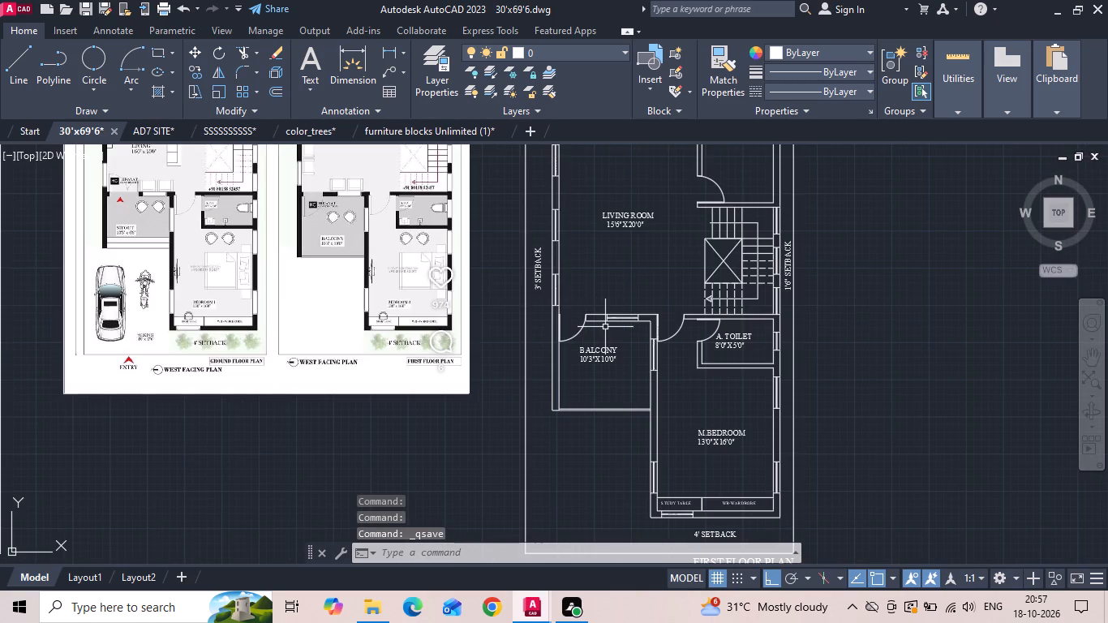
{"action": "middle_click_drag", "start_coordinate": [615, 336], "coordinate": [638, 419]}
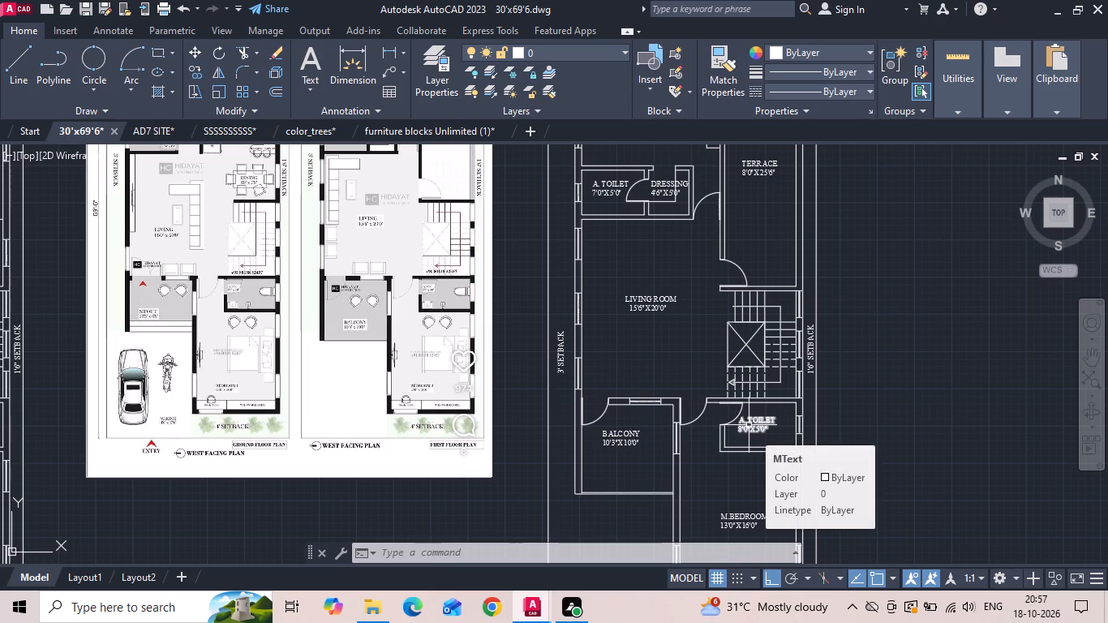
{"action": "middle_click_drag", "start_coordinate": [450, 471], "coordinate": [651, 465]}
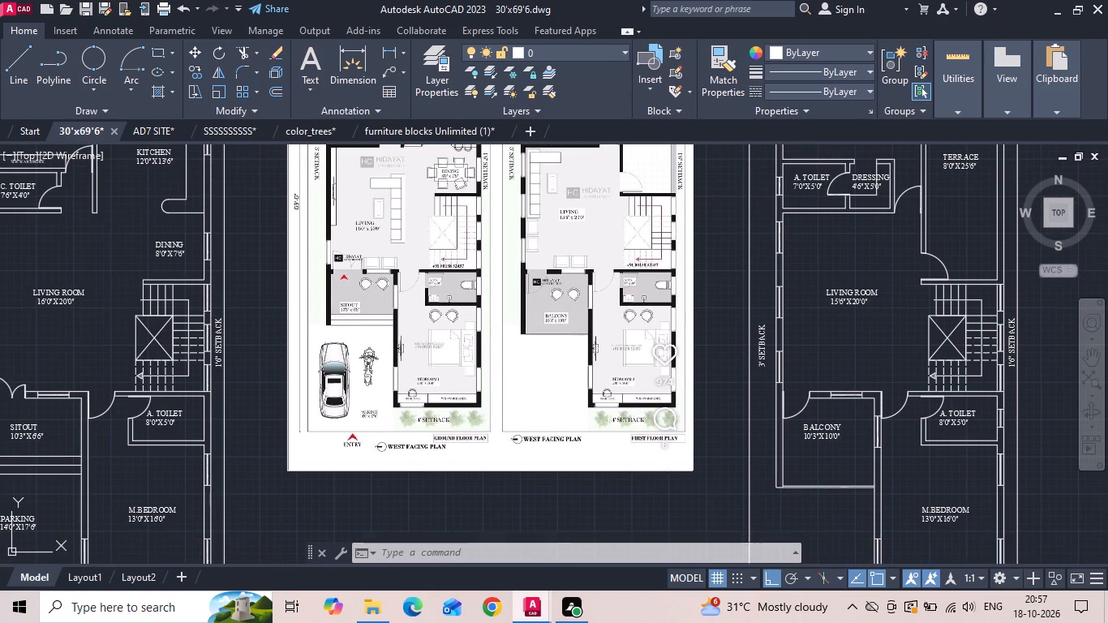
{"action": "left_click", "coordinate": [15, 18]}
{"action": "left_click", "coordinate": [59, 140]}
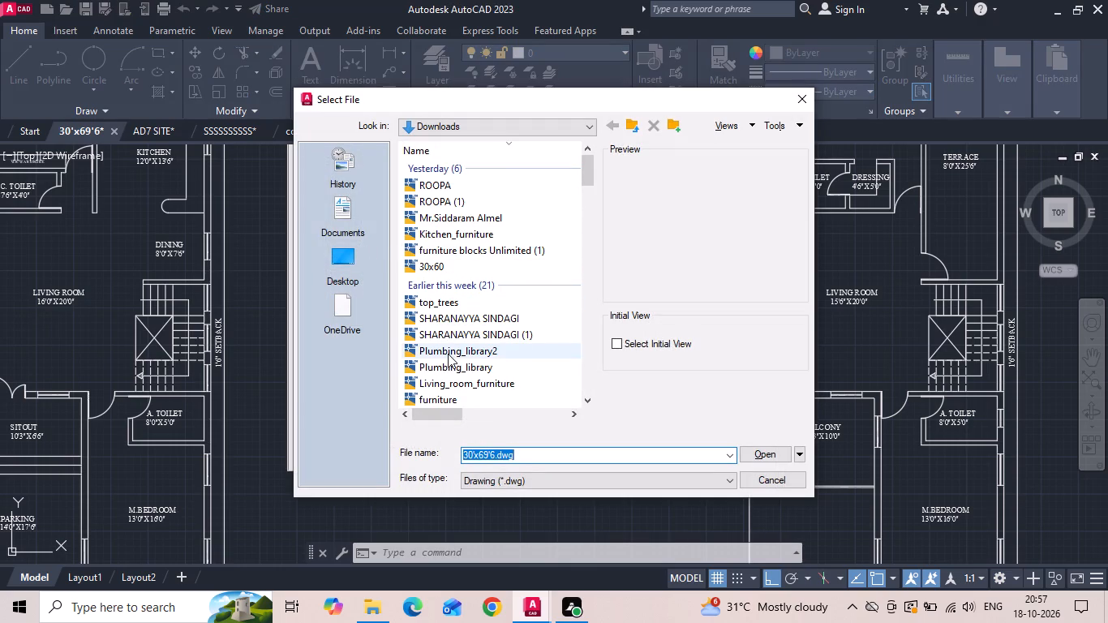
{"action": "left_click", "coordinate": [448, 354]}
{"action": "left_click", "coordinate": [450, 367]}
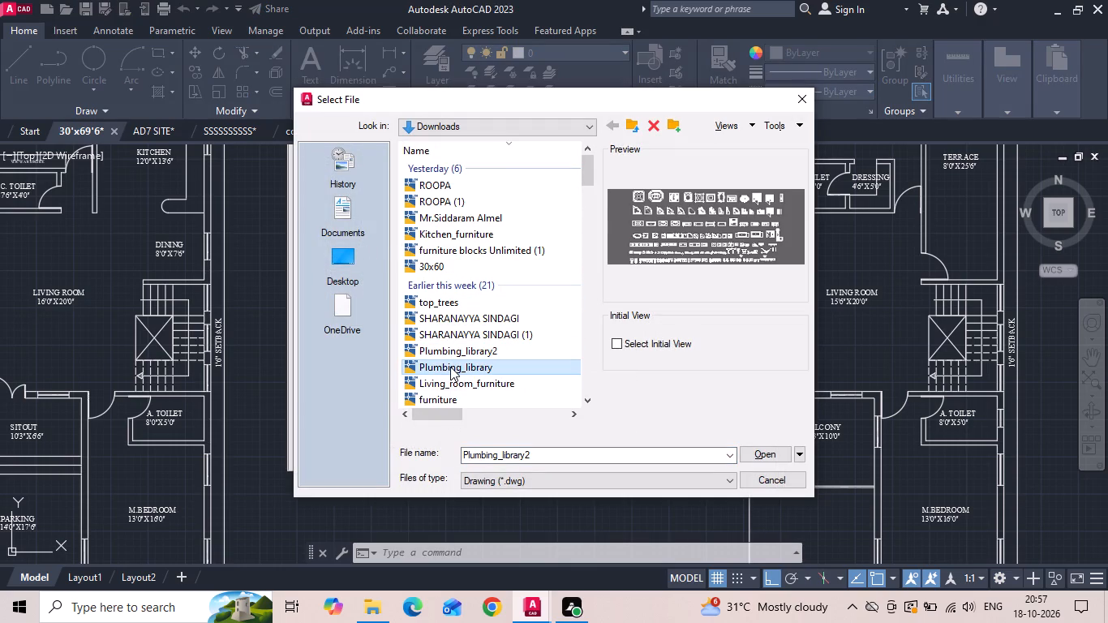
{"action": "left_click", "coordinate": [745, 453]}
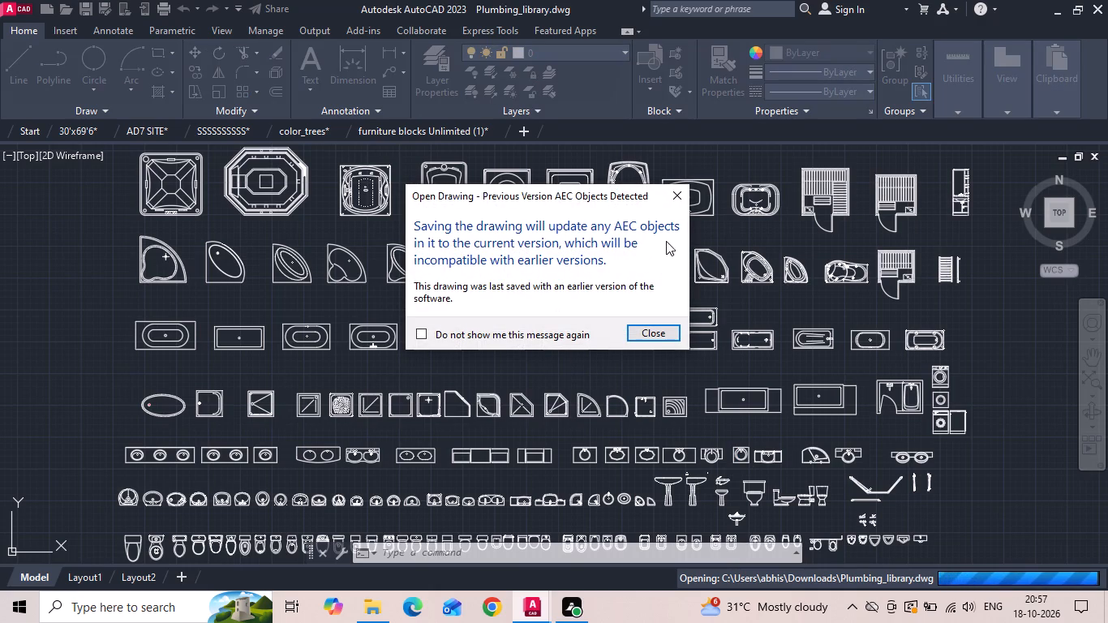
{"action": "left_click", "coordinate": [685, 207]}
Compare the toilet blocks in Plumbing_library with the fixtures shown in the A. Toilet of the 30'x69'6 drawing's reference plan.
{"action": "middle_click_drag", "start_coordinate": [592, 410], "coordinate": [642, 316]}
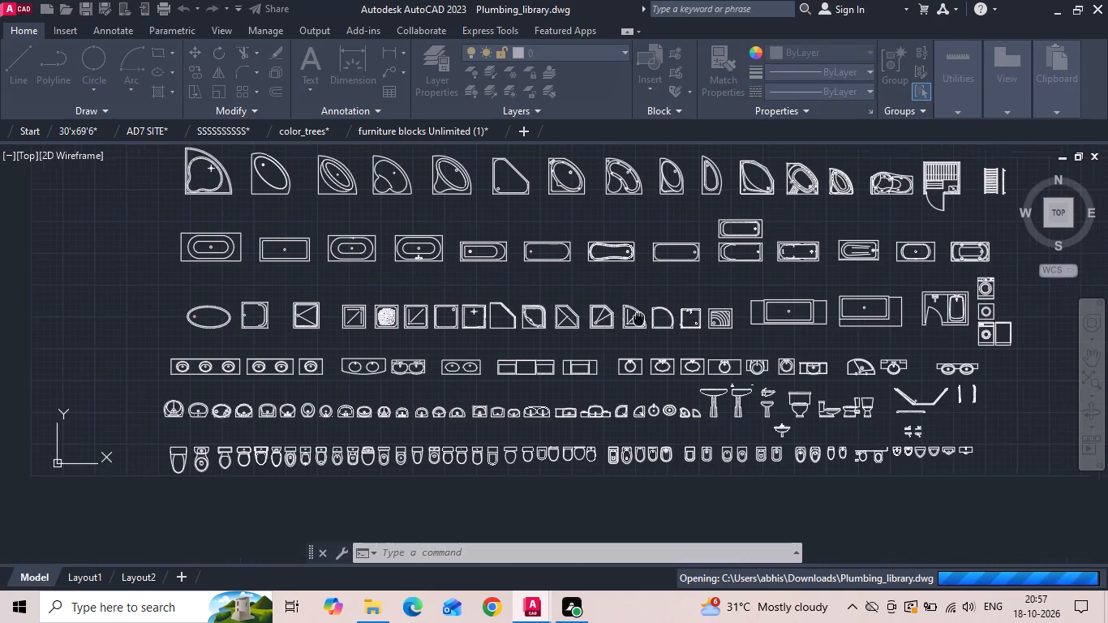
{"action": "middle_click_drag", "start_coordinate": [642, 316], "coordinate": [646, 311]}
{"action": "scroll", "coordinate": [595, 479], "scroll_direction": "up", "scroll_amount": 2}
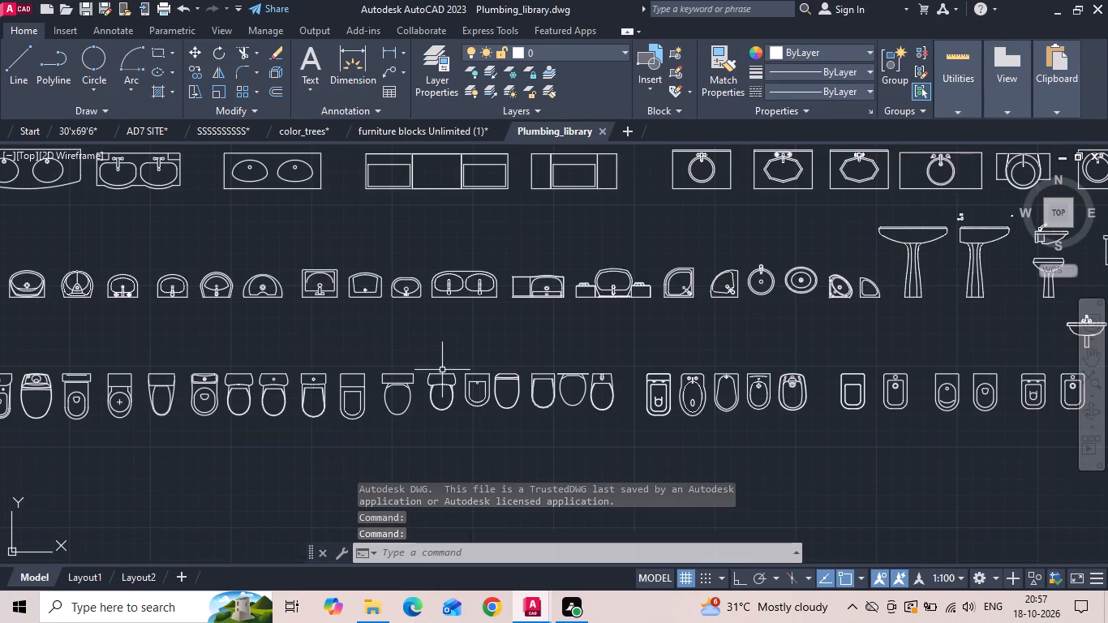
{"action": "left_click", "coordinate": [79, 130]}
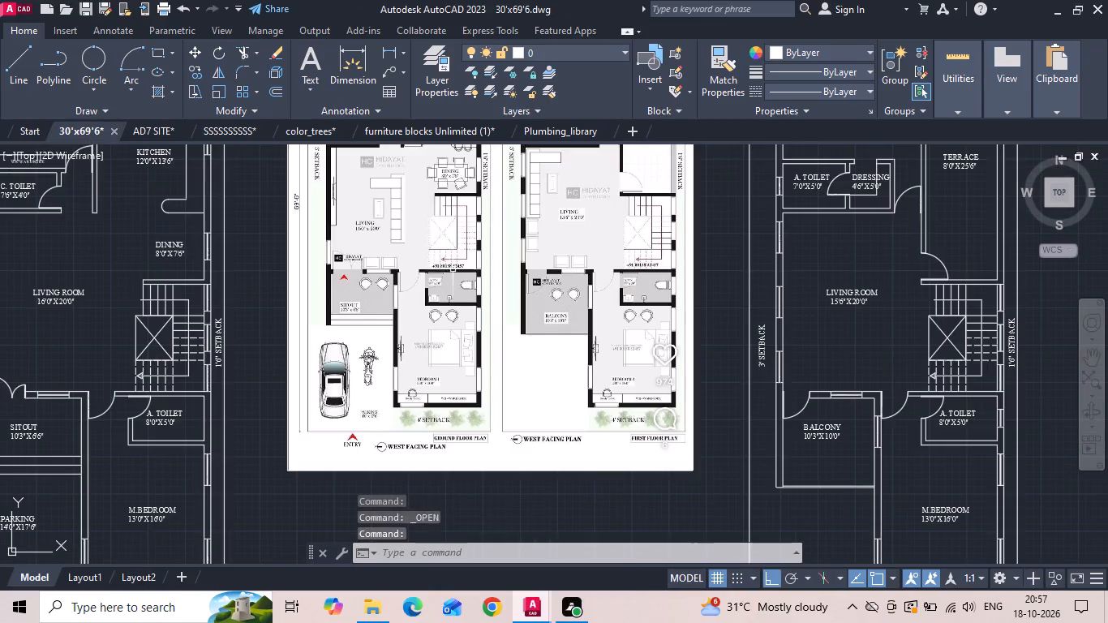
{"action": "scroll", "coordinate": [459, 276], "scroll_direction": "up", "scroll_amount": 3}
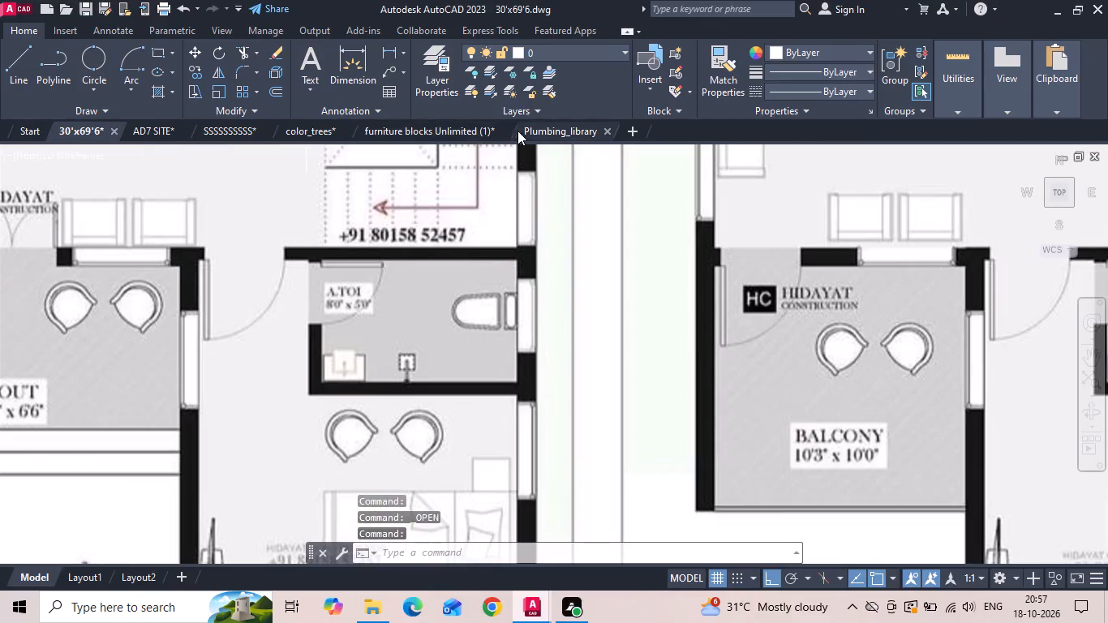
{"action": "left_click", "coordinate": [541, 127]}
{"action": "left_click", "coordinate": [652, 385]}
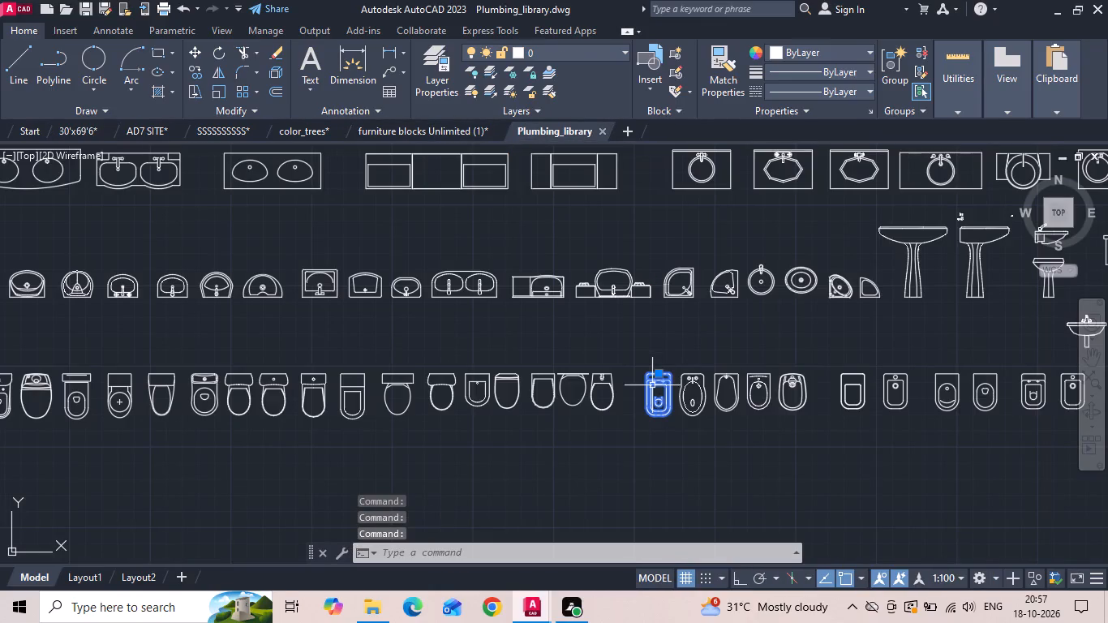
{"action": "middle_click_drag", "start_coordinate": [621, 401], "coordinate": [786, 396]}
{"action": "left_click", "coordinate": [527, 403]}
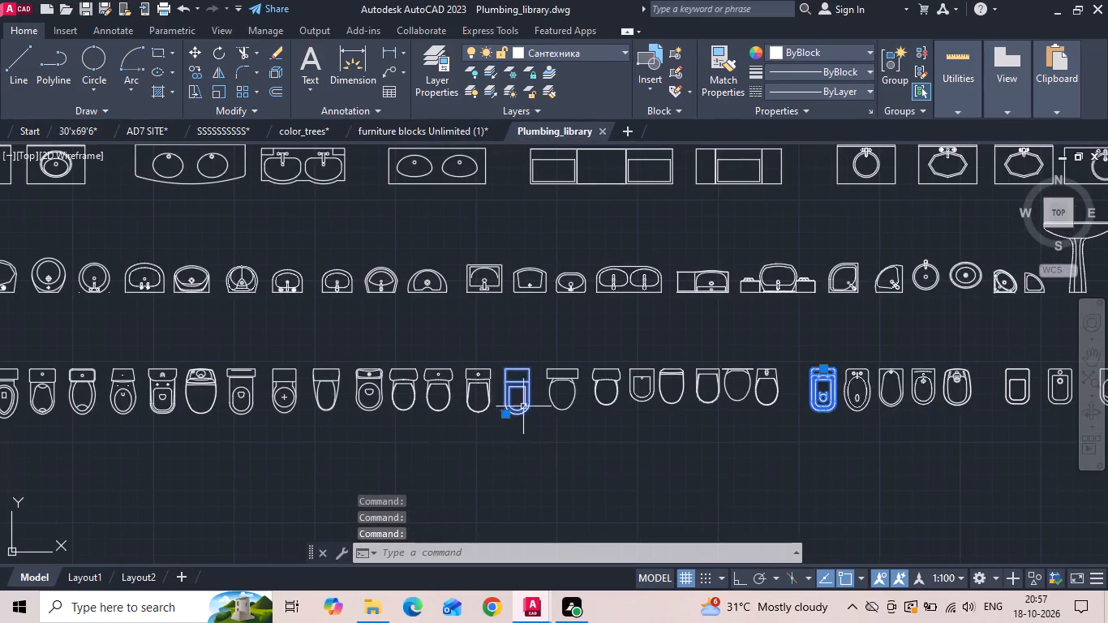
{"action": "middle_click_drag", "start_coordinate": [429, 446], "coordinate": [609, 445]}
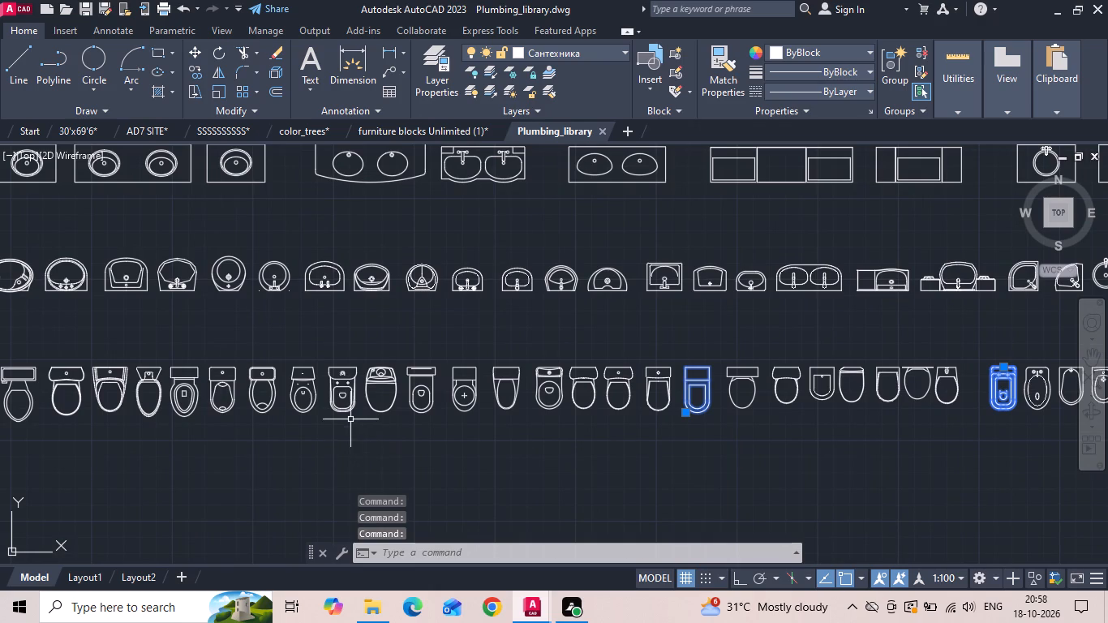
{"action": "middle_click_drag", "start_coordinate": [352, 431], "coordinate": [580, 422]}
{"action": "middle_click_drag", "start_coordinate": [398, 442], "coordinate": [397, 442]}
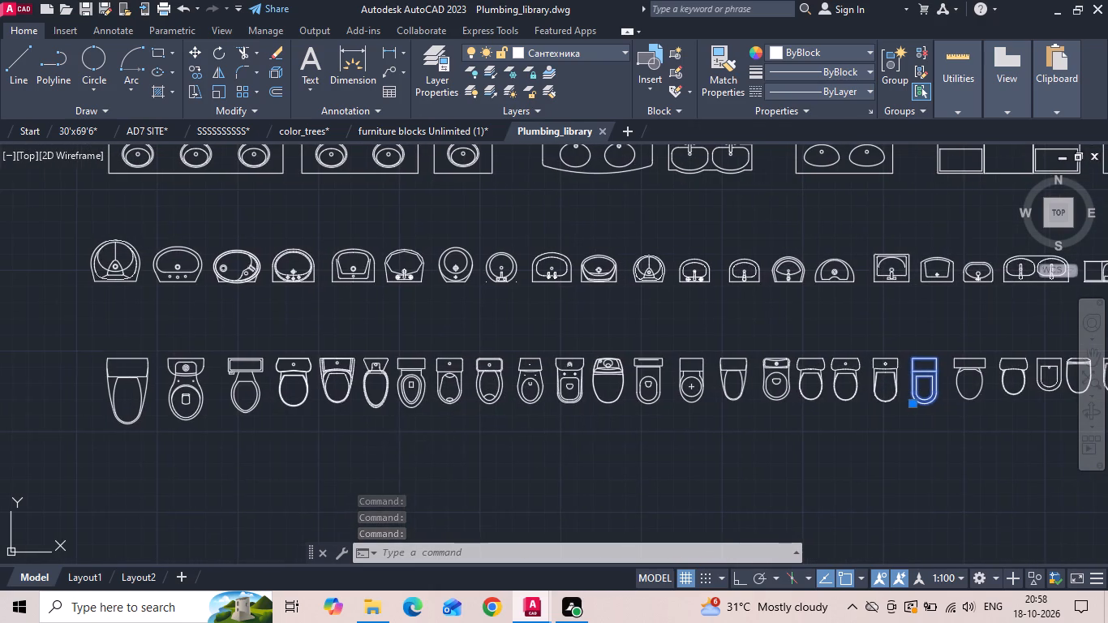
{"action": "middle_click_drag", "start_coordinate": [397, 442], "coordinate": [462, 453]}
{"action": "scroll", "coordinate": [570, 454], "scroll_direction": "down", "scroll_amount": 1}
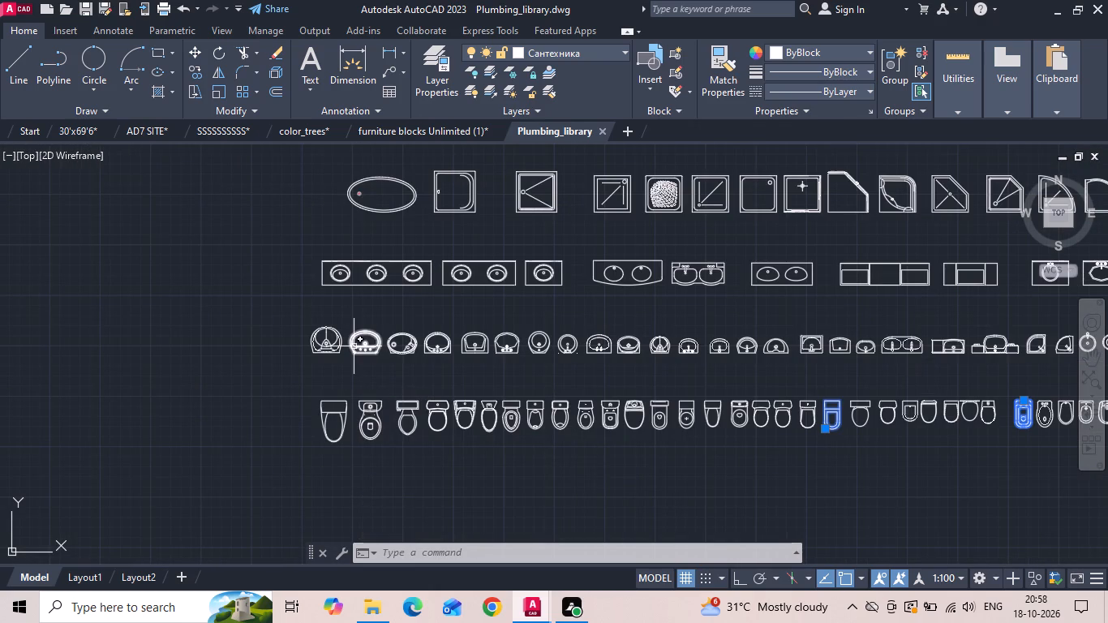
{"action": "left_click", "coordinate": [79, 128]}
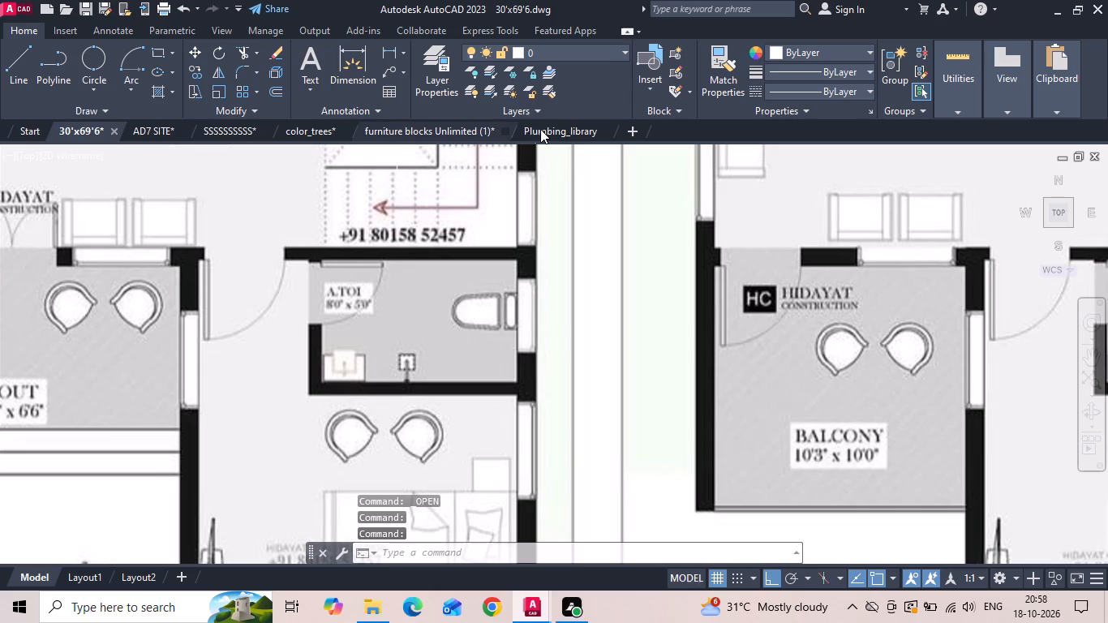
In Plumbing_library, select the tapered rectangular washbasin and the small rounded washbasin beside it.
{"action": "left_click", "coordinate": [549, 129]}
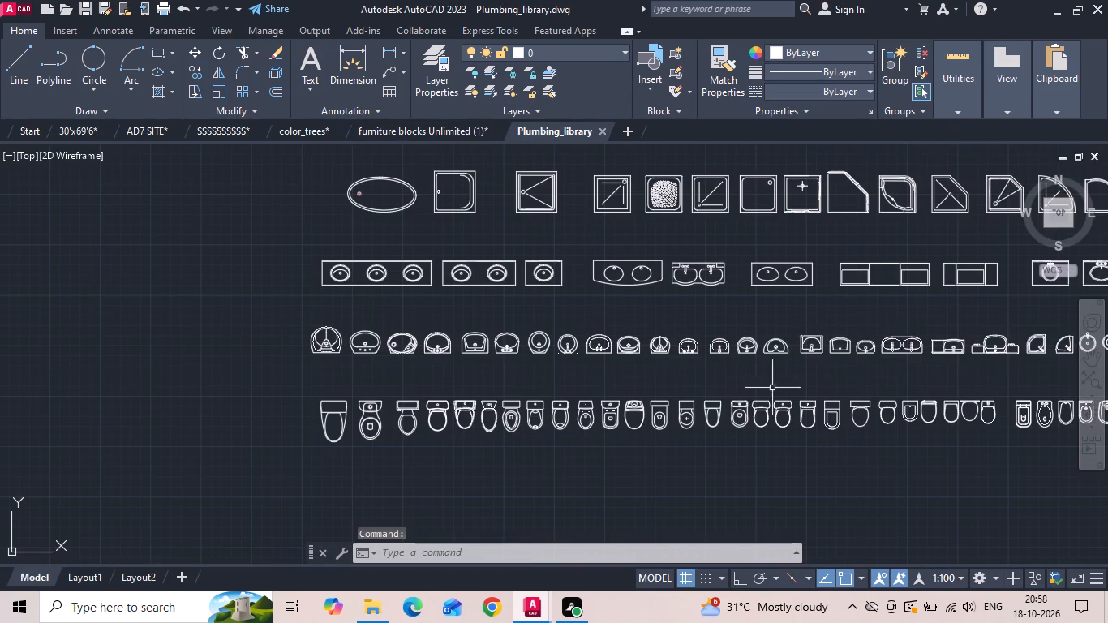
{"action": "scroll", "coordinate": [453, 370], "scroll_direction": "up", "scroll_amount": 2}
{"action": "scroll", "coordinate": [350, 370], "scroll_direction": "down", "scroll_amount": 1}
{"action": "scroll", "coordinate": [833, 351], "scroll_direction": "up", "scroll_amount": 1}
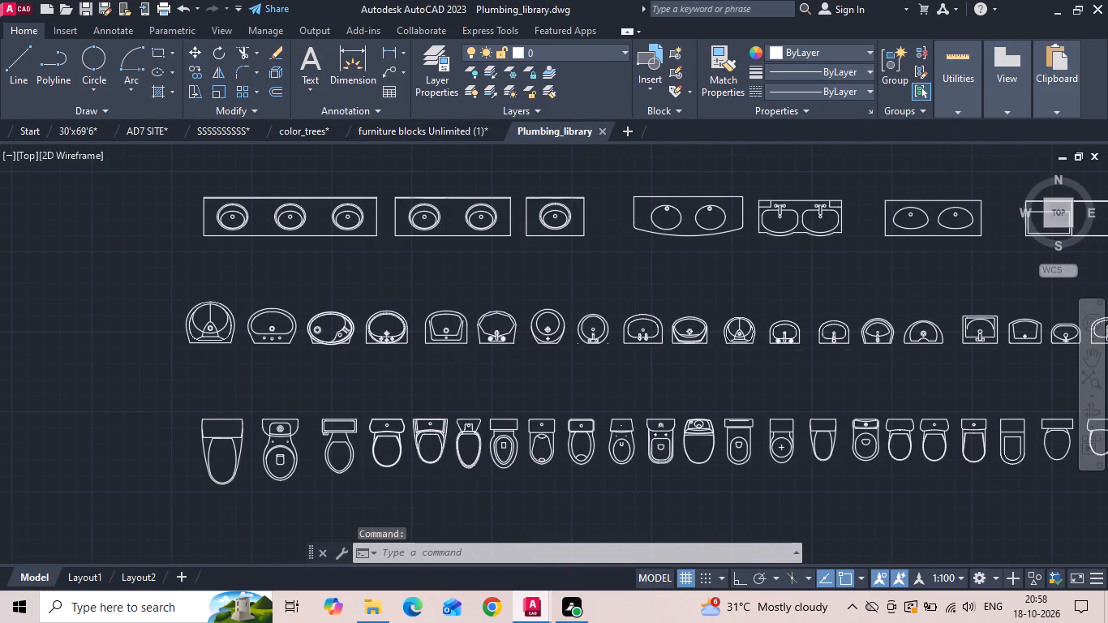
{"action": "middle_click_drag", "start_coordinate": [719, 363], "coordinate": [415, 367]}
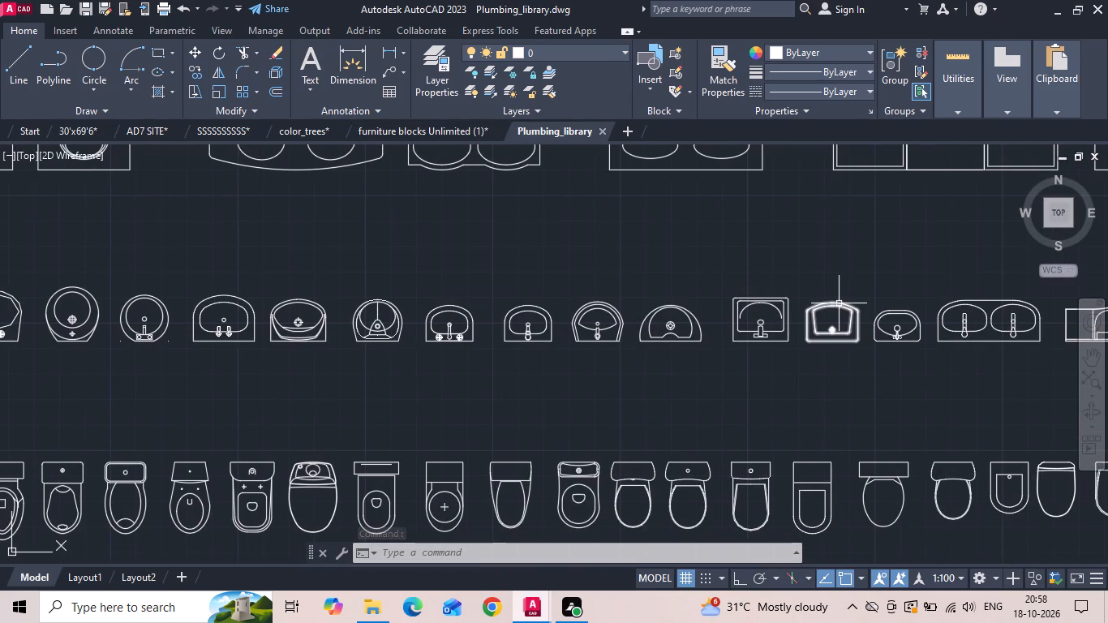
{"action": "middle_click_drag", "start_coordinate": [857, 390], "coordinate": [599, 396]}
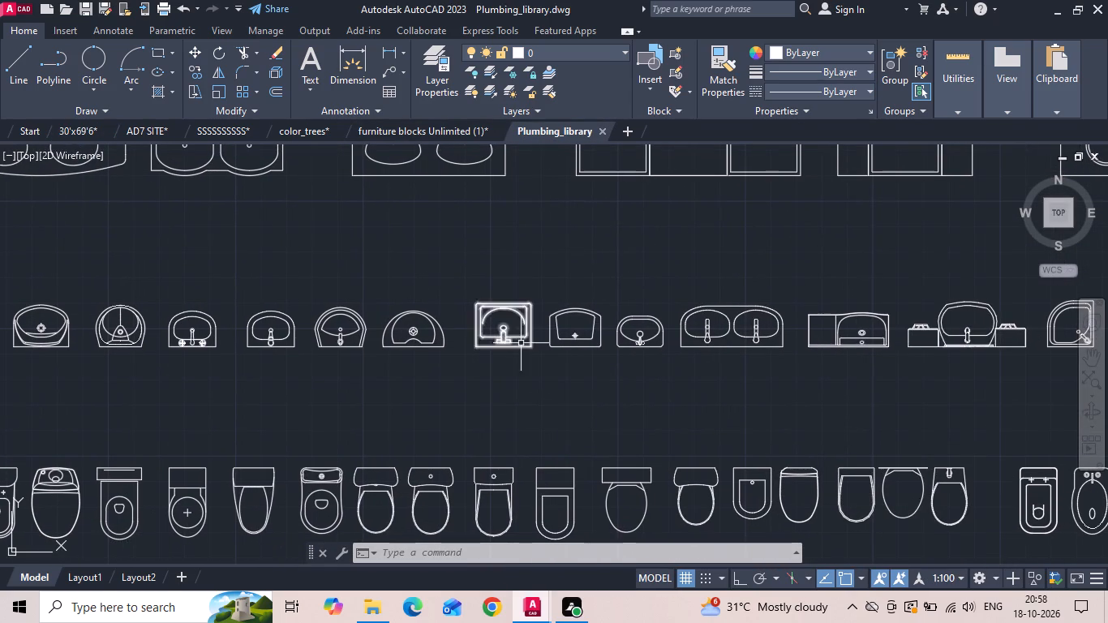
{"action": "left_click", "coordinate": [577, 316]}
{"action": "left_click", "coordinate": [560, 281]}
{"action": "left_click_drag", "start_coordinate": [651, 311], "coordinate": [651, 323]}
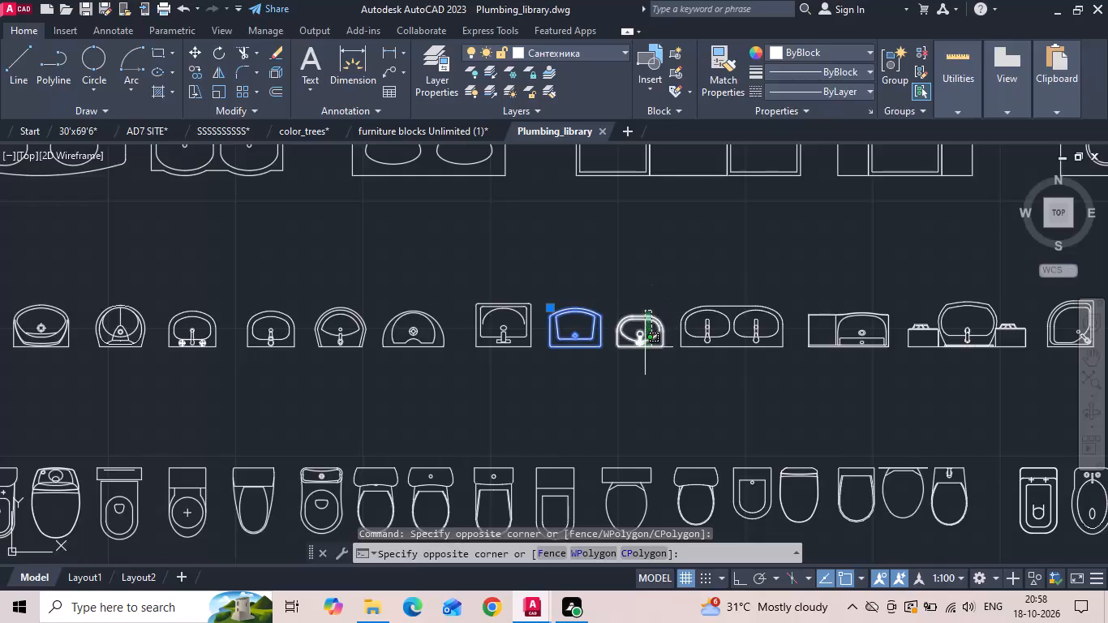
{"action": "left_click", "coordinate": [645, 347]}
{"action": "scroll", "coordinate": [686, 402], "scroll_direction": "down", "scroll_amount": 1}
{"action": "middle_click_drag", "start_coordinate": [888, 402], "coordinate": [623, 396]}
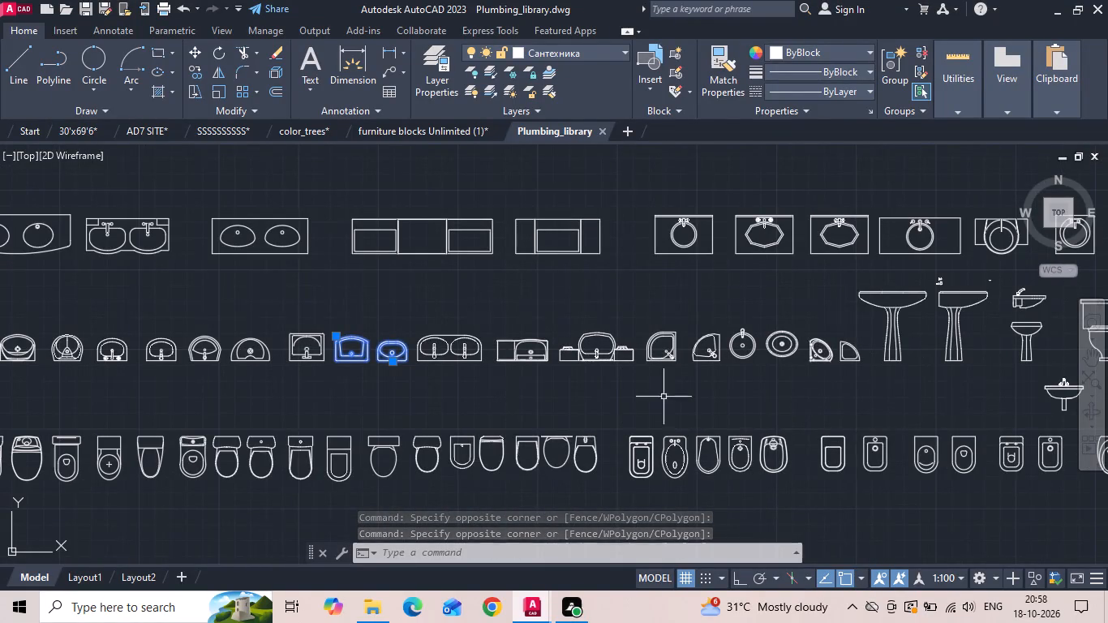
{"action": "scroll", "coordinate": [711, 397], "scroll_direction": "down", "scroll_amount": 1}
{"action": "scroll", "coordinate": [555, 451], "scroll_direction": "down", "scroll_amount": 2}
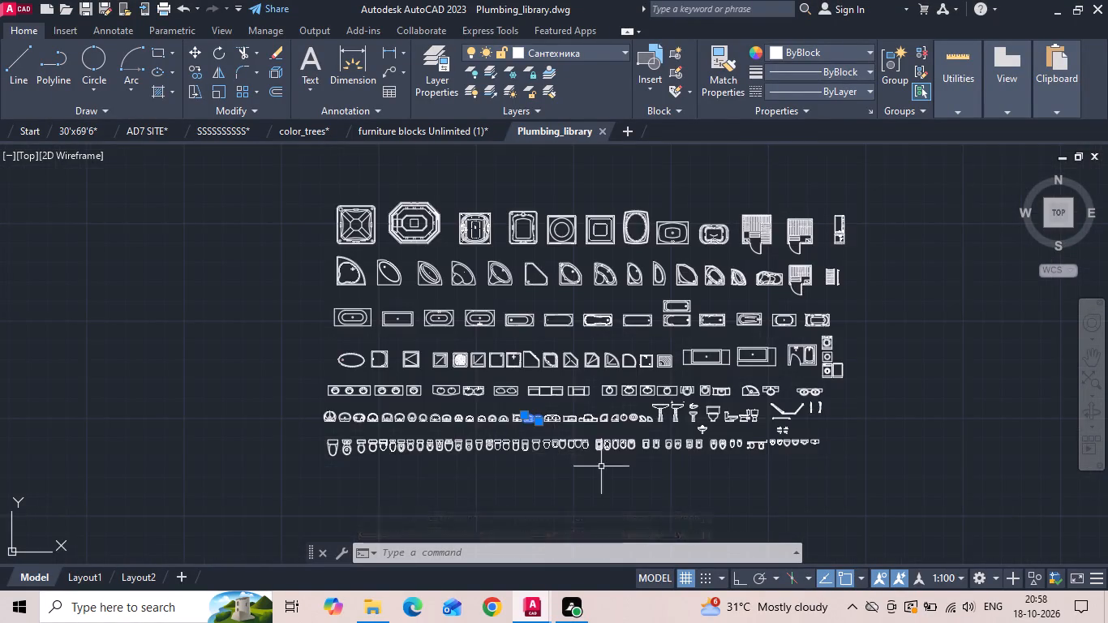
Add the rounded-rectangular toilet and two adjacent tank toilets from the bottom row to the selected washbasins.
{"action": "scroll", "coordinate": [602, 466], "scroll_direction": "up", "scroll_amount": 3}
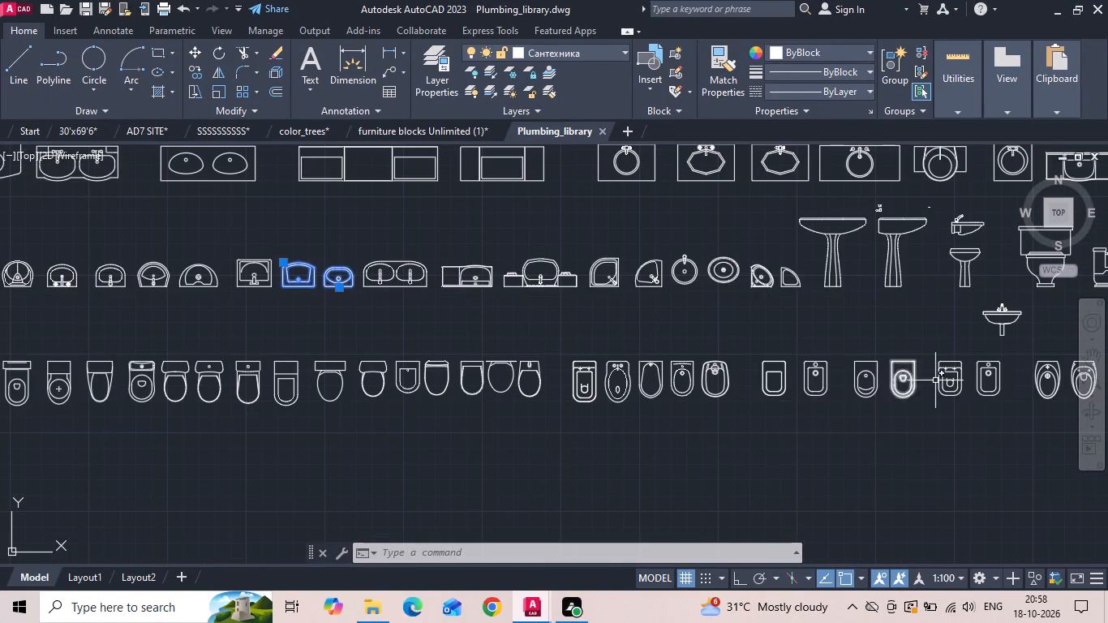
{"action": "left_click", "coordinate": [588, 402]}
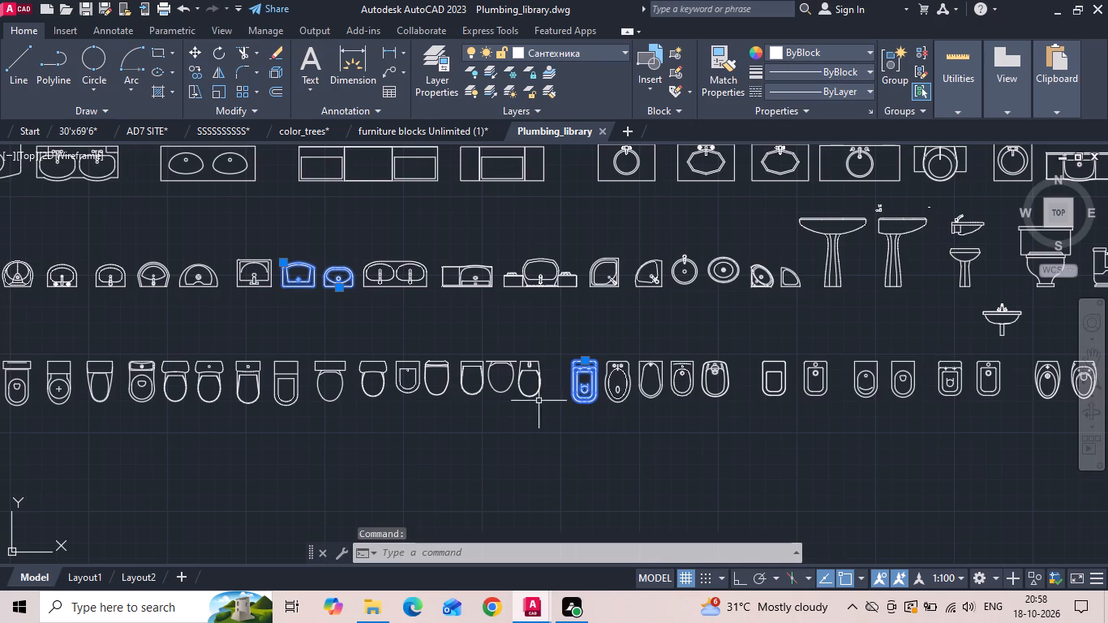
{"action": "left_click", "coordinate": [282, 380]}
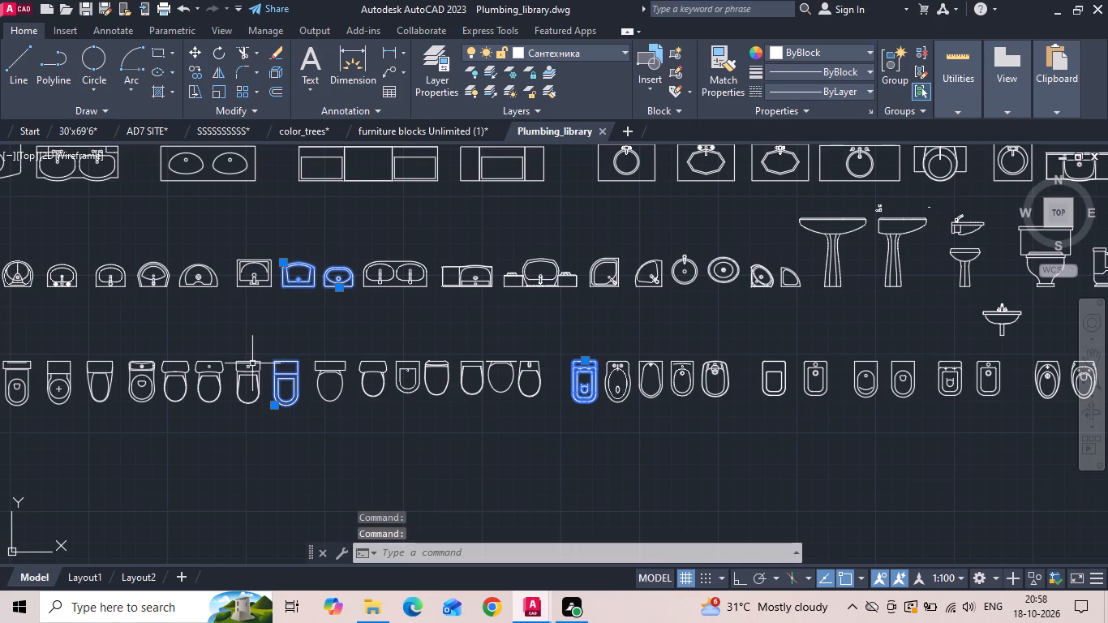
{"action": "left_click", "coordinate": [252, 363]}
Add the washing machine blocks and the adjoining side view, beside the bathroom layout block, to the selection.
{"action": "scroll", "coordinate": [595, 471], "scroll_direction": "down", "scroll_amount": 1}
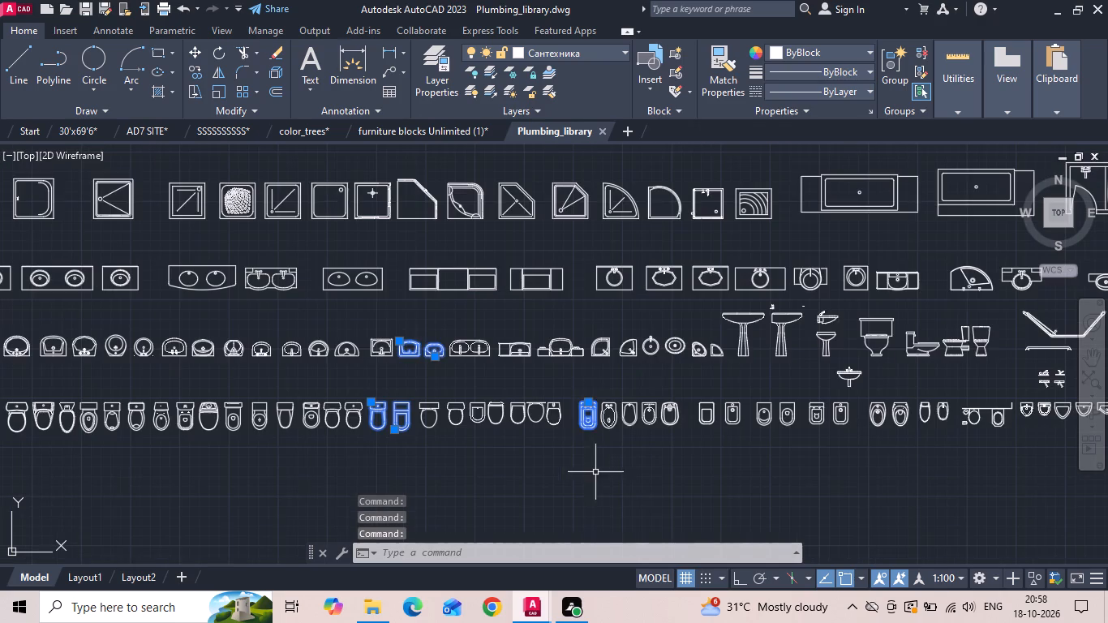
{"action": "middle_click_drag", "start_coordinate": [950, 434], "coordinate": [699, 495]}
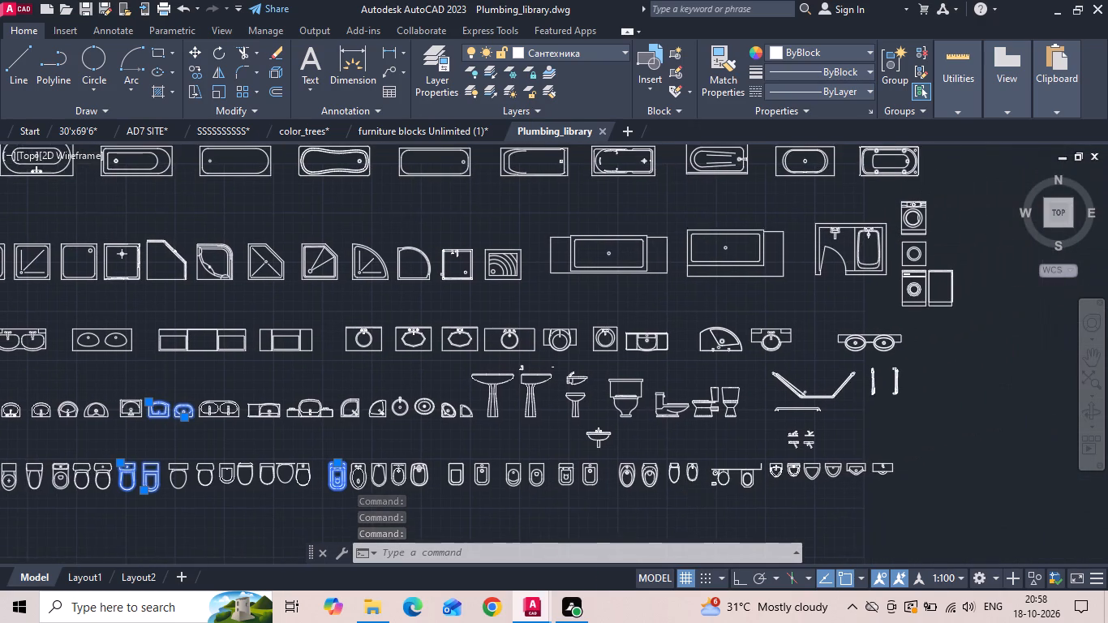
{"action": "middle_click_drag", "start_coordinate": [699, 495], "coordinate": [732, 505]}
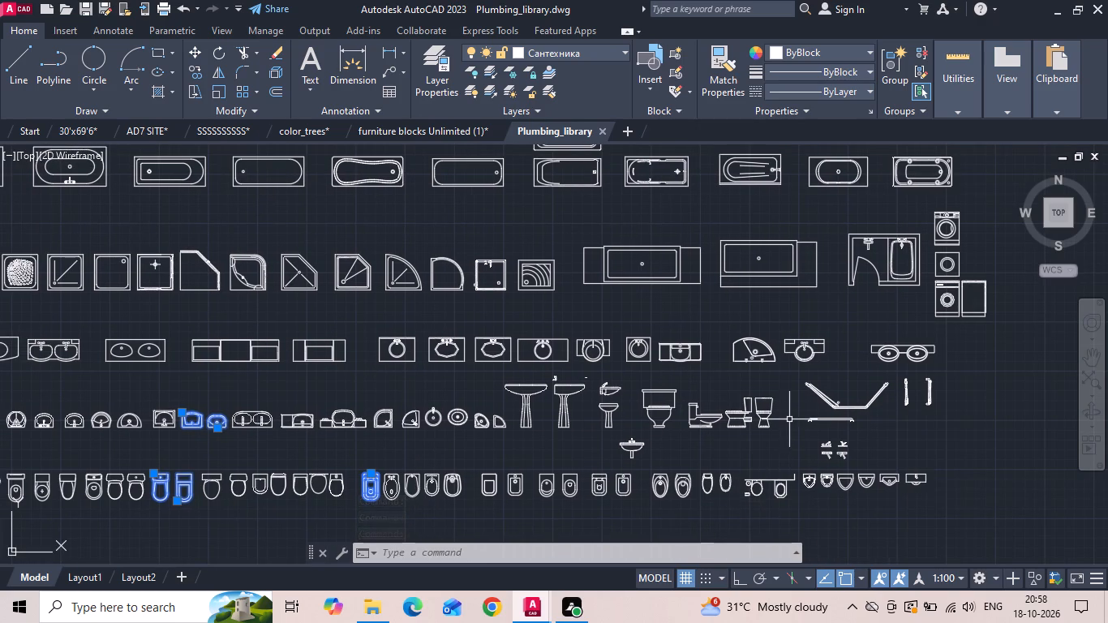
{"action": "scroll", "coordinate": [947, 299], "scroll_direction": "up", "scroll_amount": 2}
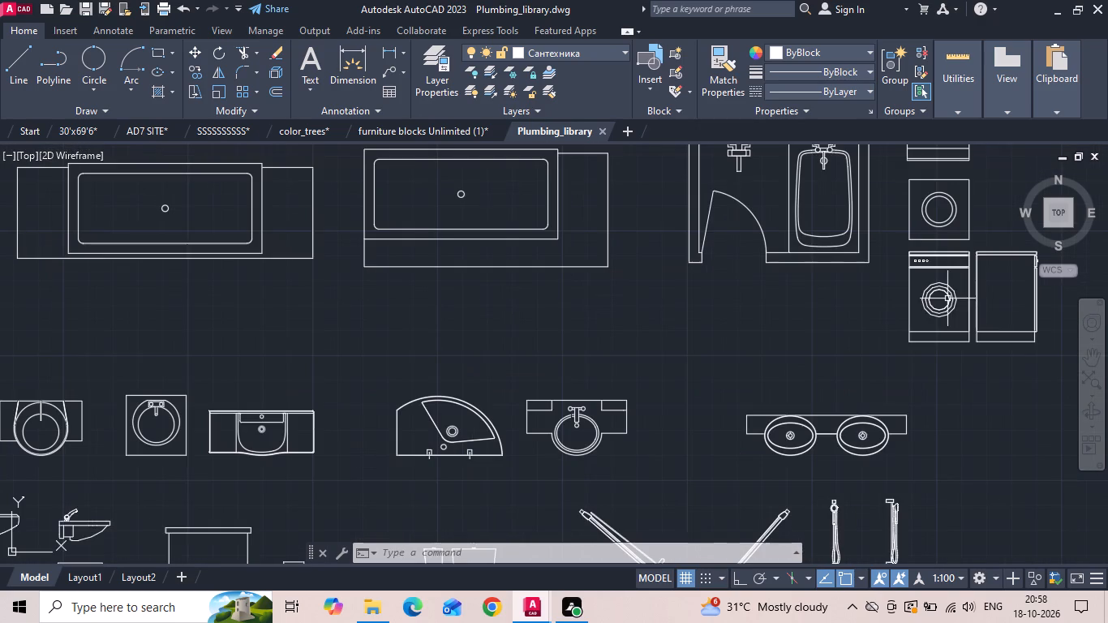
{"action": "scroll", "coordinate": [1007, 272], "scroll_direction": "up", "scroll_amount": 2}
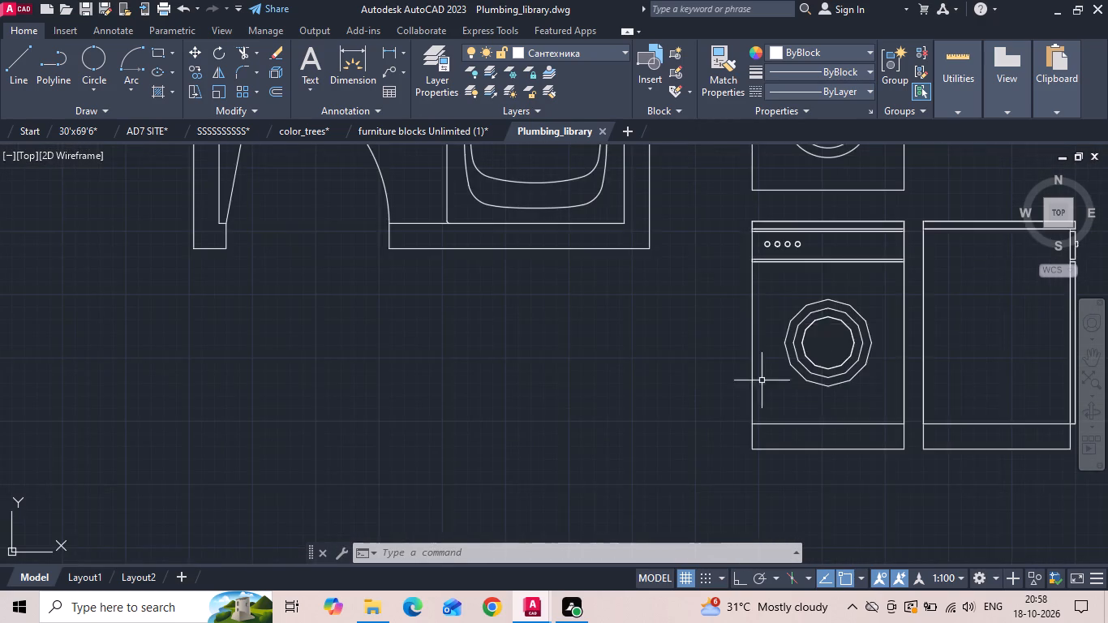
{"action": "scroll", "coordinate": [739, 426], "scroll_direction": "down", "scroll_amount": 2}
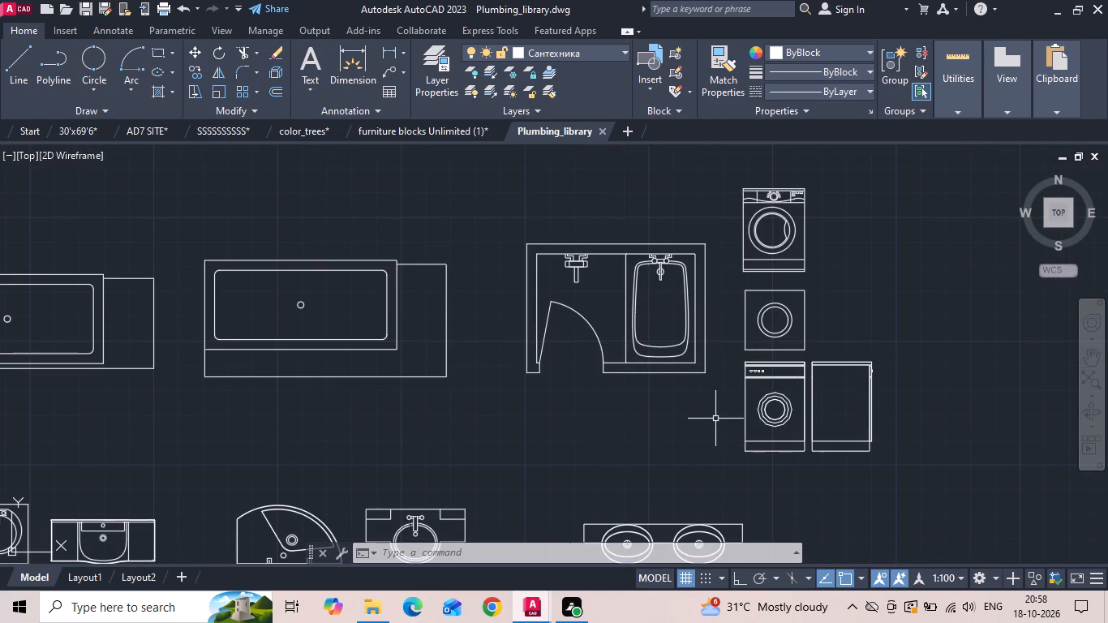
{"action": "left_click_drag", "start_coordinate": [712, 487], "coordinate": [715, 483]}
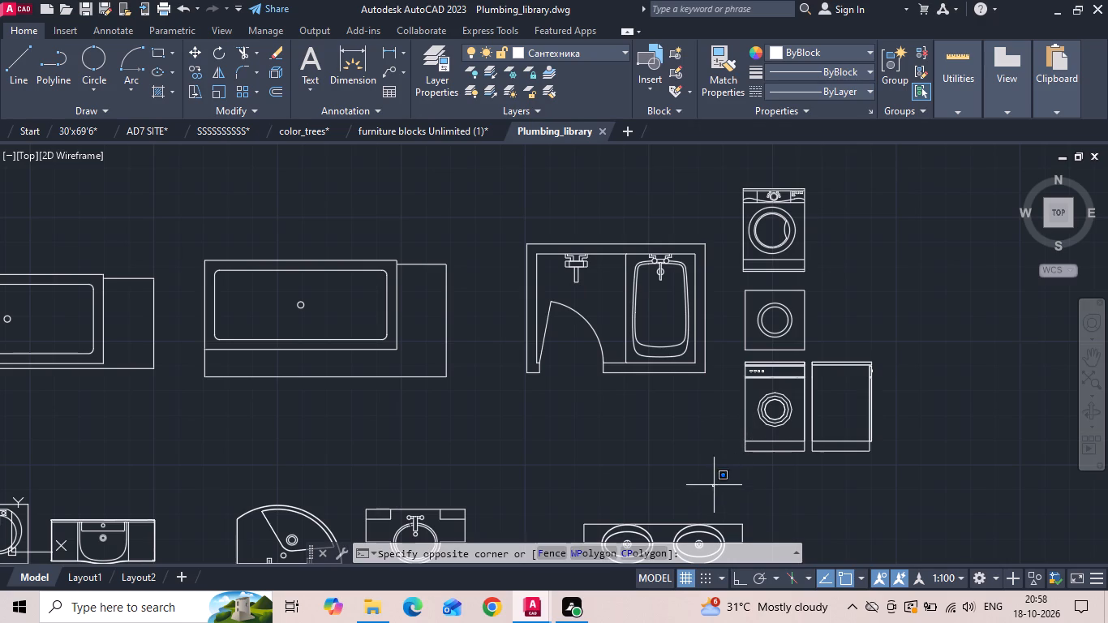
{"action": "left_click_drag", "start_coordinate": [715, 483], "coordinate": [719, 480]}
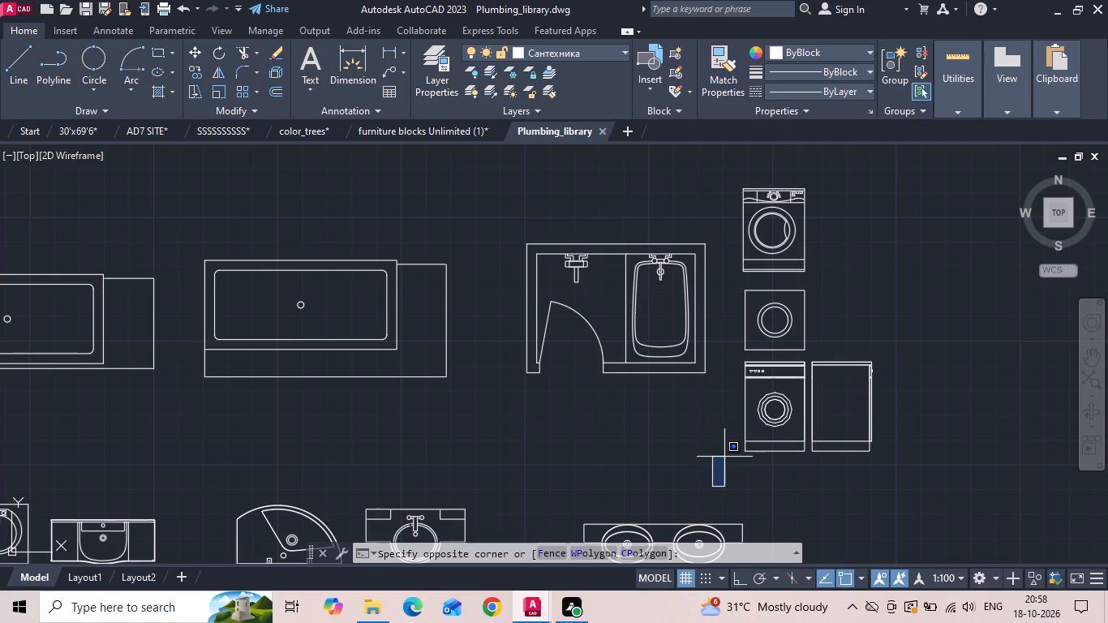
{"action": "left_click", "coordinate": [723, 460]}
{"action": "left_click", "coordinate": [723, 179]}
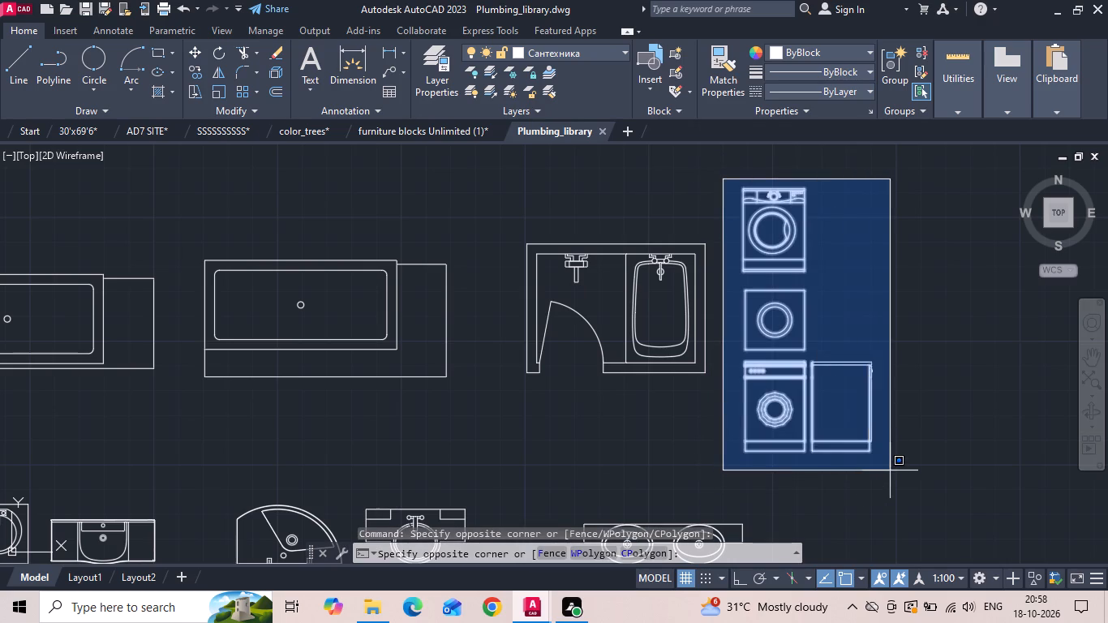
{"action": "left_click", "coordinate": [891, 470]}
Add the two-knob mixer tap's front view and the plan view beneath it to the selection.
{"action": "scroll", "coordinate": [953, 372], "scroll_direction": "down", "scroll_amount": 2}
{"action": "middle_click_drag", "start_coordinate": [395, 390], "coordinate": [406, 396]}
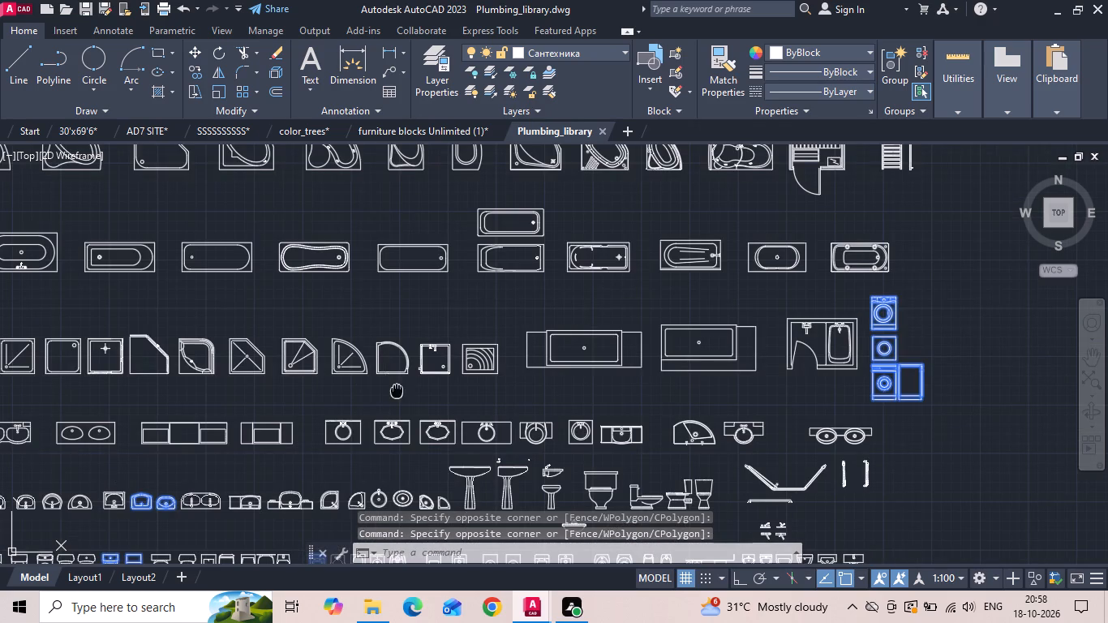
{"action": "middle_click_drag", "start_coordinate": [406, 396], "coordinate": [556, 445]}
{"action": "scroll", "coordinate": [682, 367], "scroll_direction": "down", "scroll_amount": 2}
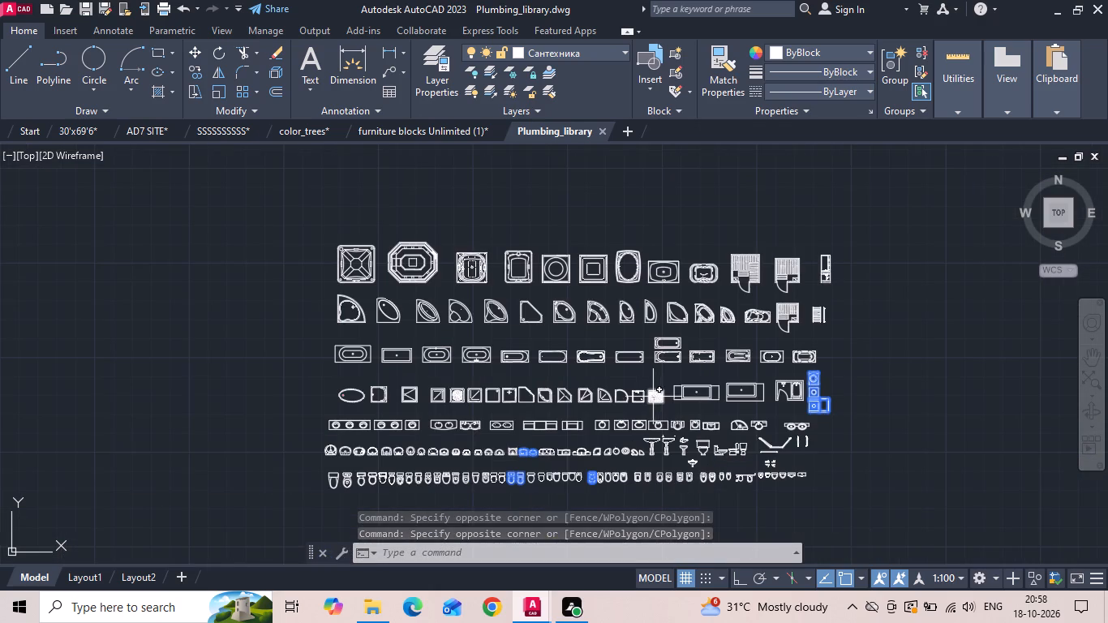
{"action": "scroll", "coordinate": [377, 449], "scroll_direction": "up", "scroll_amount": 1}
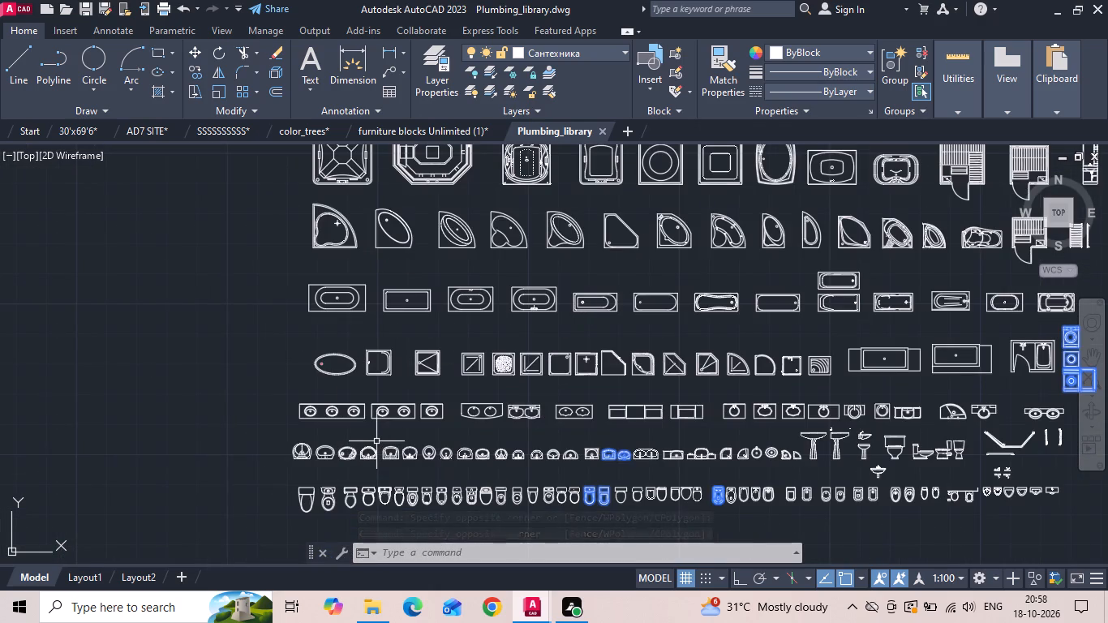
{"action": "scroll", "coordinate": [981, 472], "scroll_direction": "up", "scroll_amount": 2}
{"action": "middle_click_drag", "start_coordinate": [958, 464], "coordinate": [612, 346]}
{"action": "scroll", "coordinate": [613, 346], "scroll_direction": "up", "scroll_amount": 3}
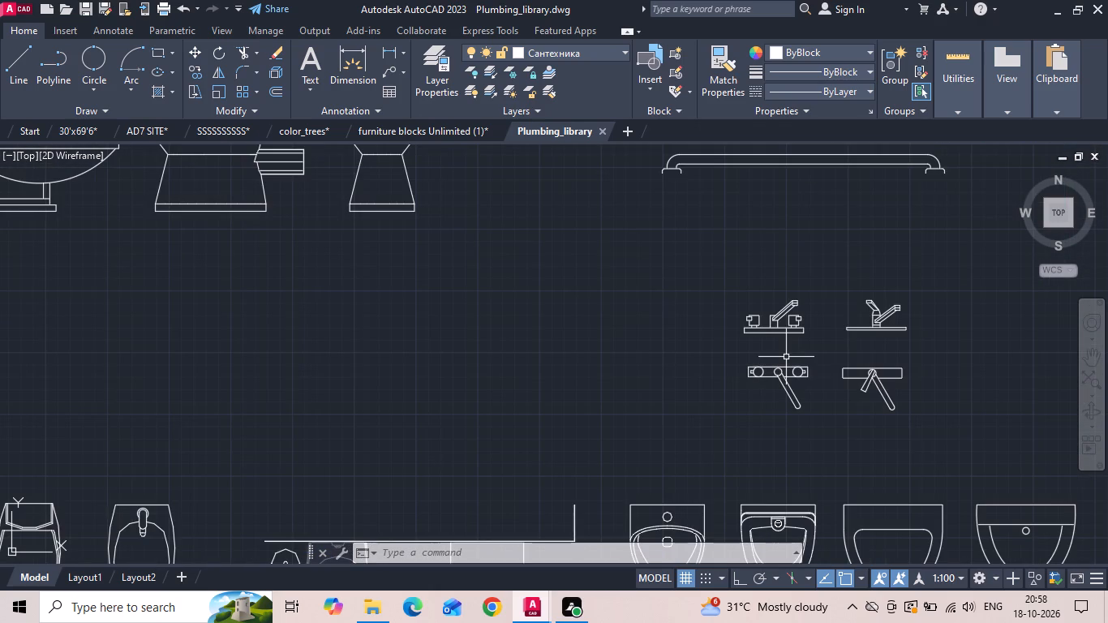
{"action": "scroll", "coordinate": [819, 364], "scroll_direction": "up", "scroll_amount": 1}
{"action": "left_click_drag", "start_coordinate": [820, 363], "coordinate": [738, 401]}
{"action": "left_click", "coordinate": [669, 428]}
{"action": "left_click", "coordinate": [706, 325]}
{"action": "left_click", "coordinate": [691, 278]}
Examine the urinals, basins, shower trays and bathtubs in the library for any other fixtures the plan needs.
{"action": "scroll", "coordinate": [777, 247], "scroll_direction": "down", "scroll_amount": 2}
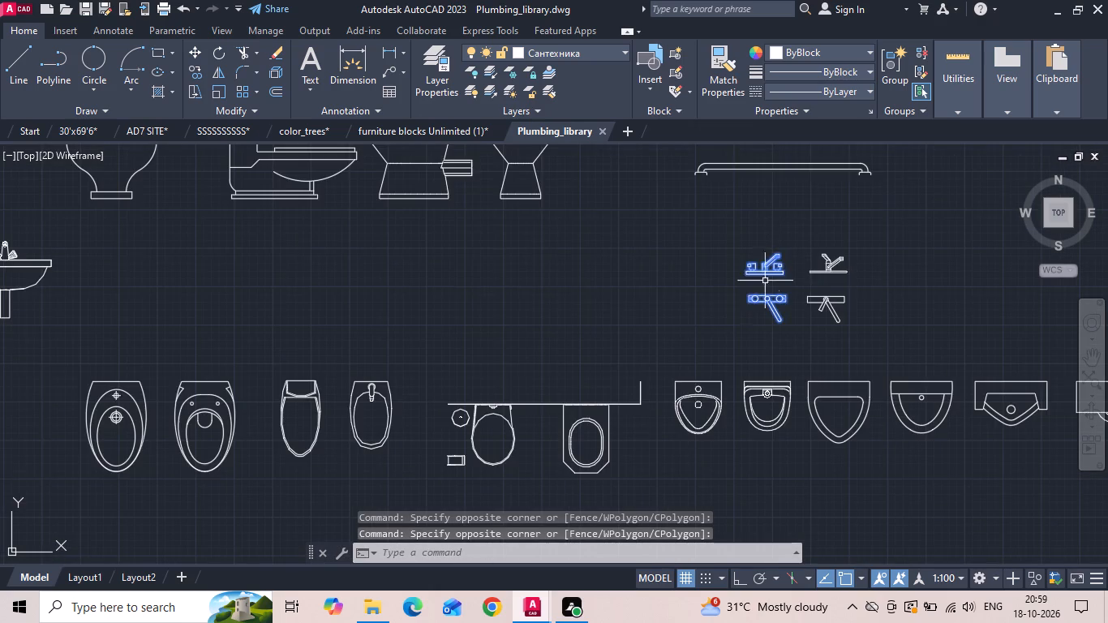
{"action": "scroll", "coordinate": [619, 350], "scroll_direction": "down", "scroll_amount": 1}
{"action": "scroll", "coordinate": [899, 389], "scroll_direction": "up", "scroll_amount": 2}
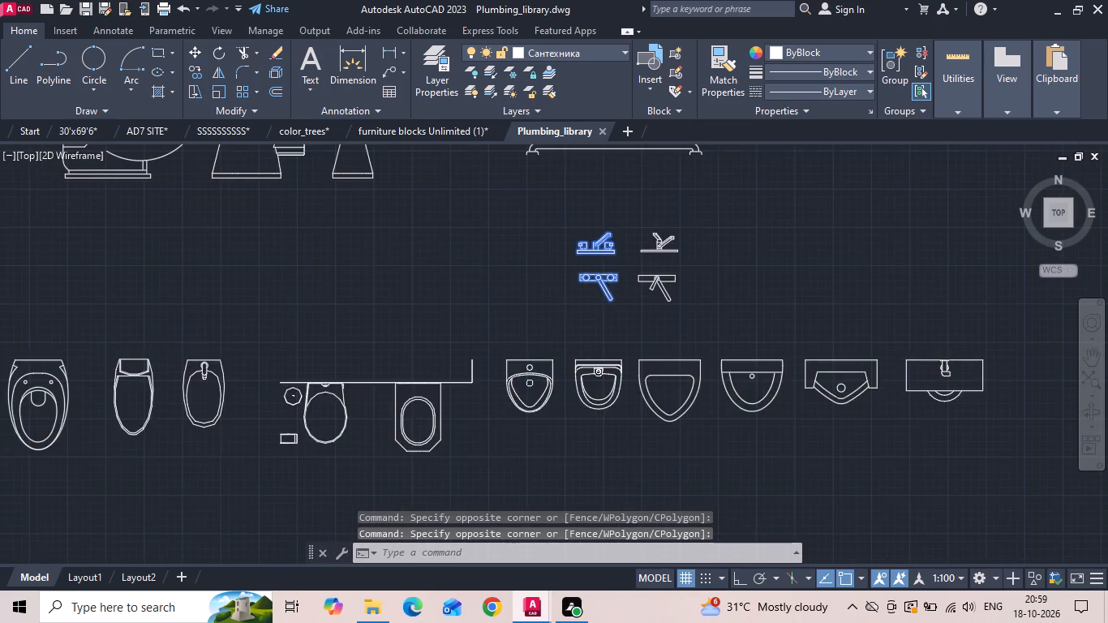
{"action": "scroll", "coordinate": [998, 361], "scroll_direction": "up", "scroll_amount": 2}
{"action": "scroll", "coordinate": [998, 404], "scroll_direction": "down", "scroll_amount": 2}
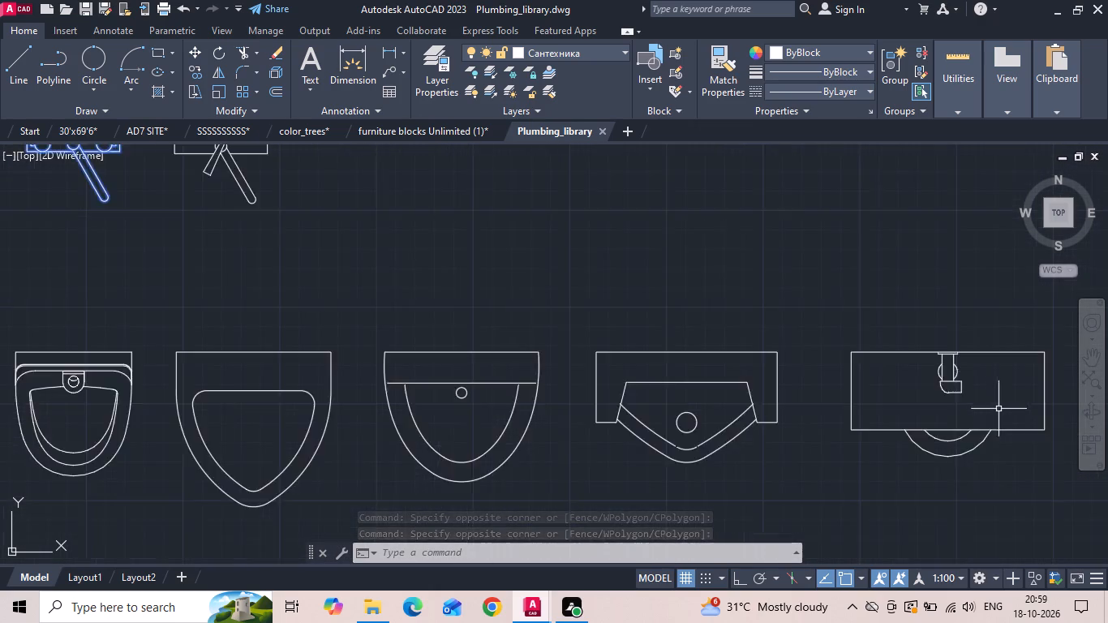
{"action": "scroll", "coordinate": [998, 413], "scroll_direction": "down", "scroll_amount": 2}
{"action": "scroll", "coordinate": [862, 458], "scroll_direction": "down", "scroll_amount": 2}
{"action": "middle_click_drag", "start_coordinate": [479, 428], "coordinate": [517, 443]}
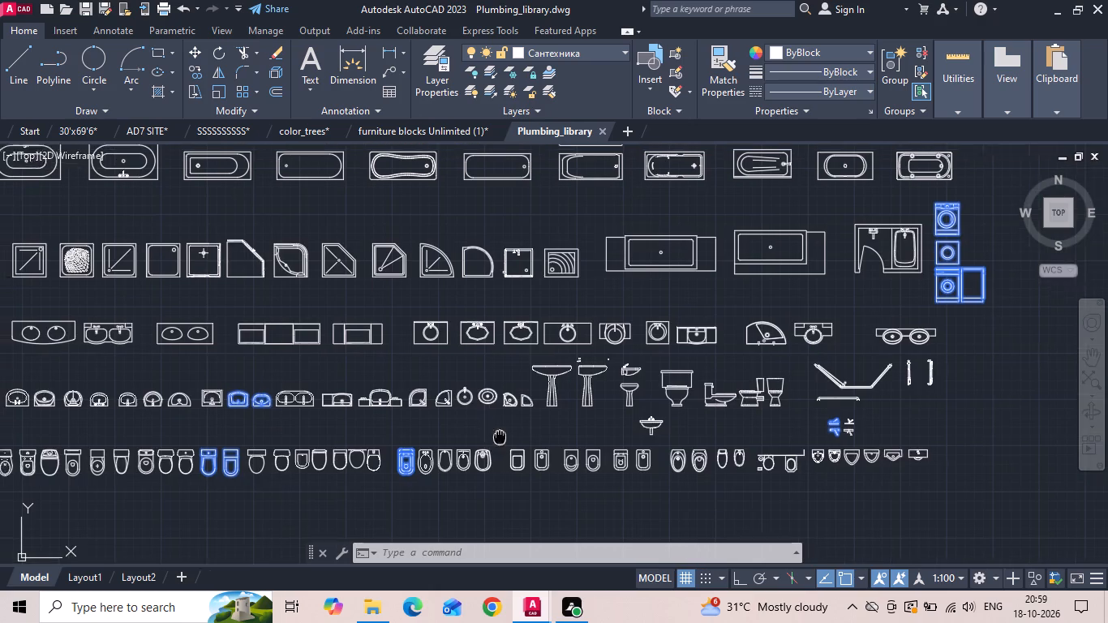
{"action": "middle_click_drag", "start_coordinate": [517, 443], "coordinate": [561, 457]}
{"action": "middle_click_drag", "start_coordinate": [495, 397], "coordinate": [814, 447]}
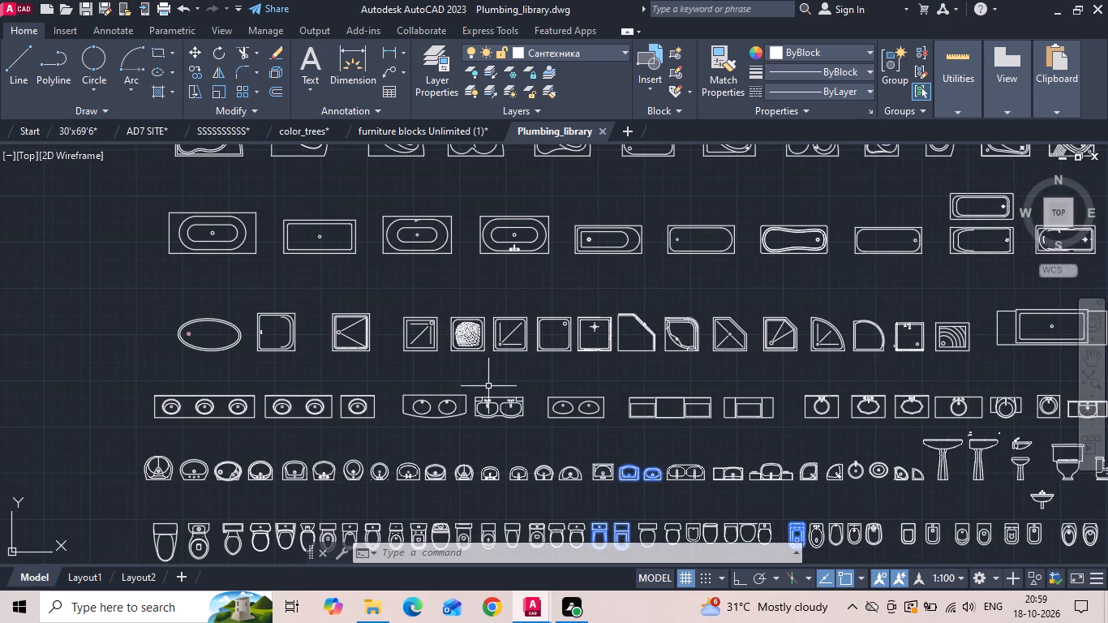
{"action": "middle_click_drag", "start_coordinate": [489, 387], "coordinate": [598, 458]}
{"action": "scroll", "coordinate": [599, 458], "scroll_direction": "down", "scroll_amount": 1}
{"action": "scroll", "coordinate": [449, 393], "scroll_direction": "down", "scroll_amount": 1}
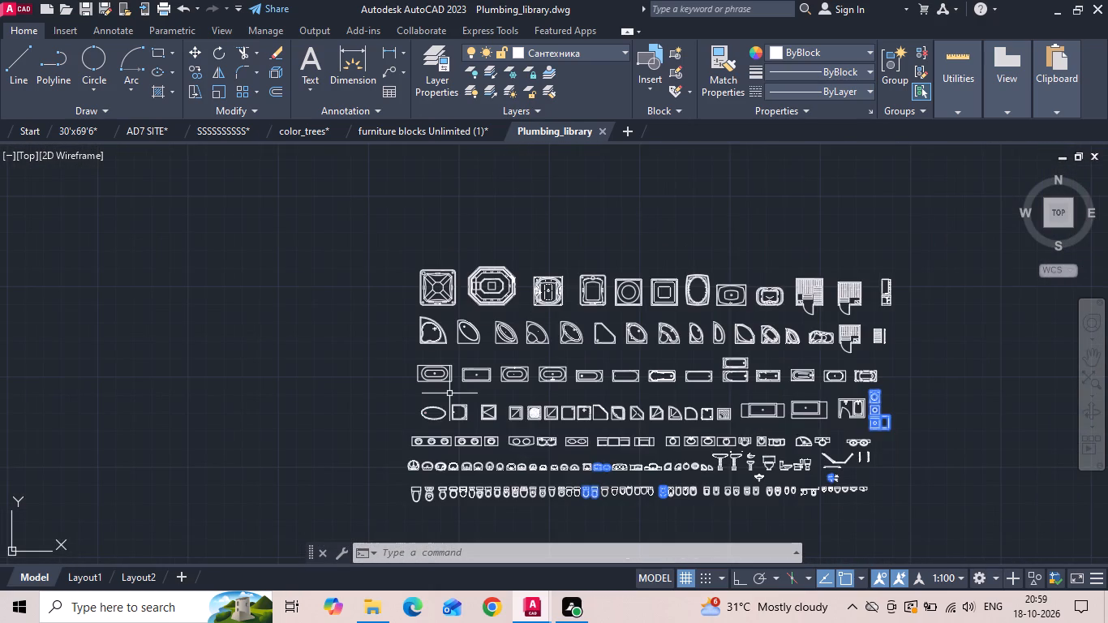
Copy the selected plumbing fixtures and paste them into the 30'x69'6 drawing, beside the first-floor plan.
{"action": "key", "text": "ctrl+c"}
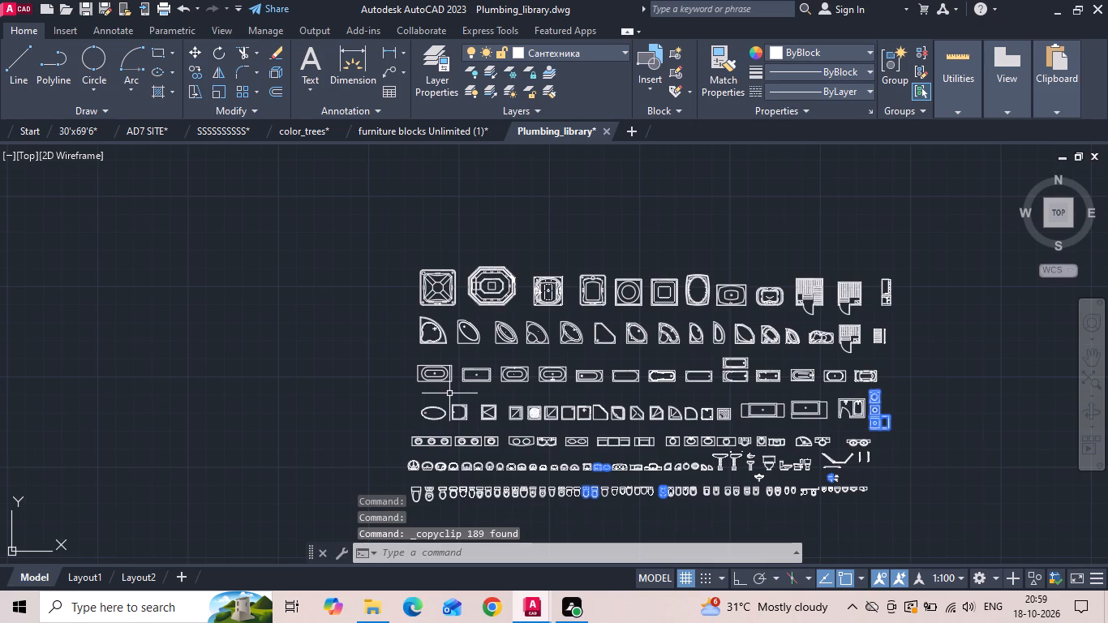
{"action": "left_click", "coordinate": [89, 127]}
{"action": "scroll", "coordinate": [530, 247], "scroll_direction": "down", "scroll_amount": 3}
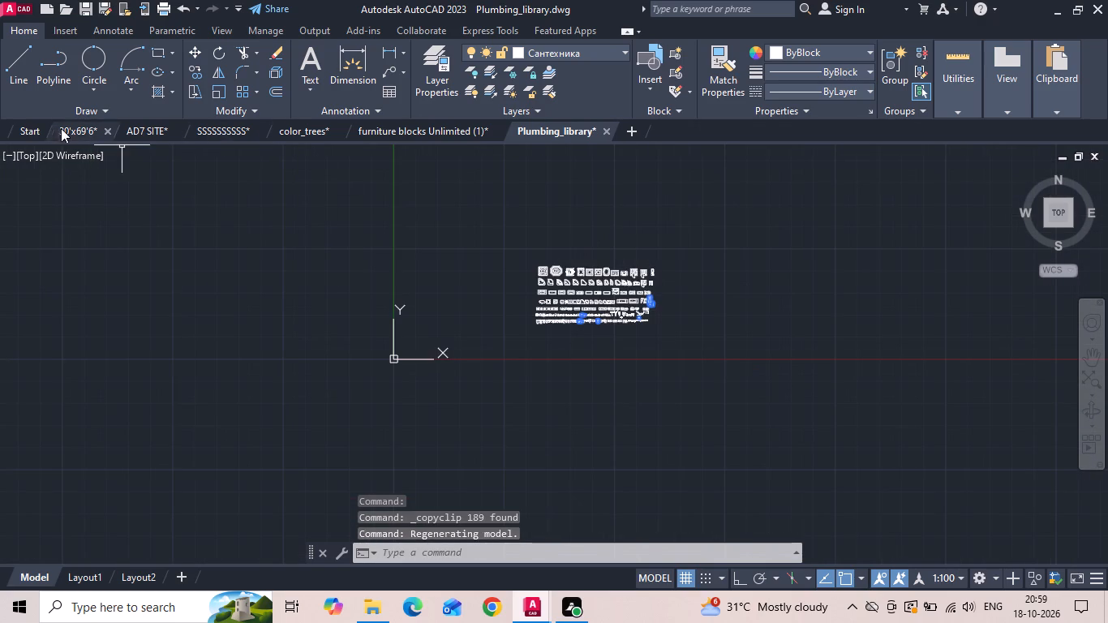
{"action": "left_click", "coordinate": [63, 131]}
{"action": "scroll", "coordinate": [725, 210], "scroll_direction": "down", "scroll_amount": 6}
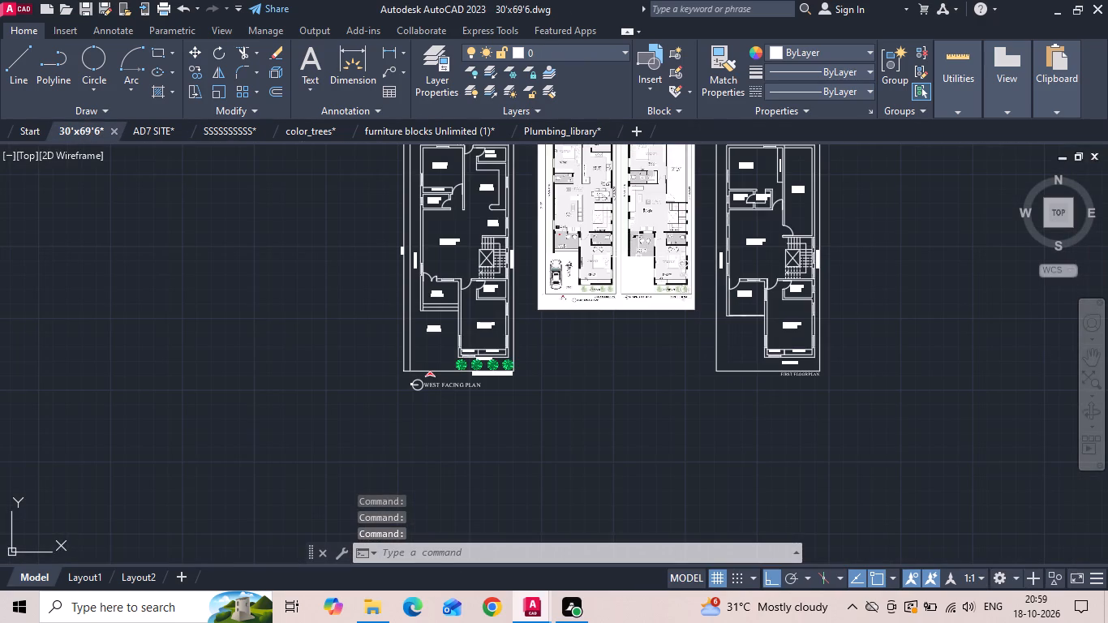
{"action": "key", "text": "ctrl+v"}
{"action": "scroll", "coordinate": [597, 476], "scroll_direction": "down", "scroll_amount": 2}
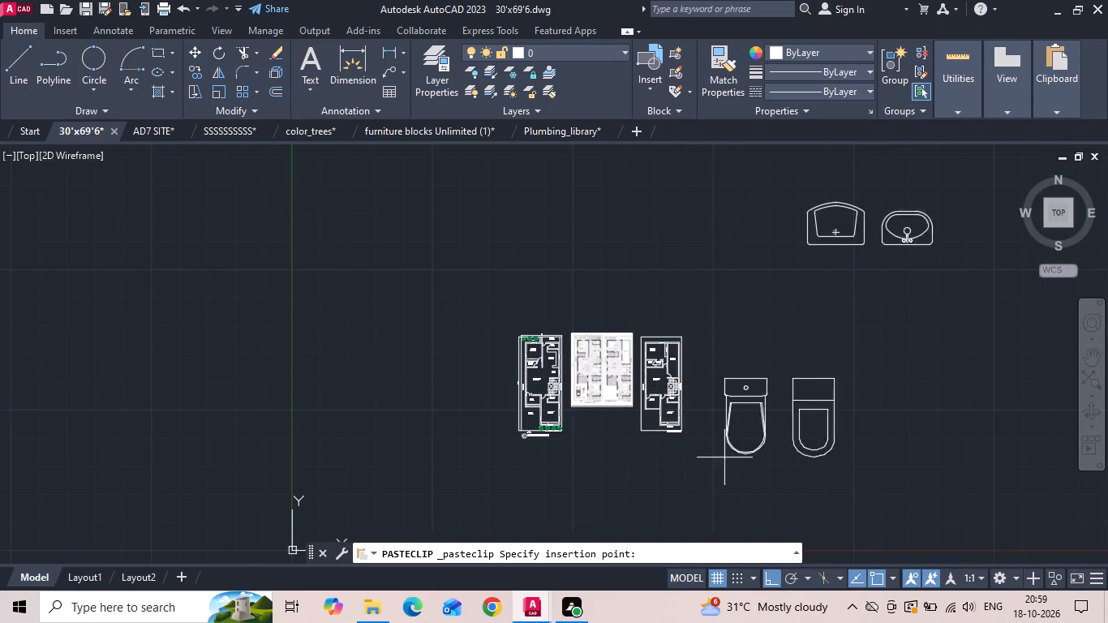
{"action": "scroll", "coordinate": [715, 458], "scroll_direction": "down", "scroll_amount": 3}
{"action": "scroll", "coordinate": [745, 461], "scroll_direction": "up", "scroll_amount": 3}
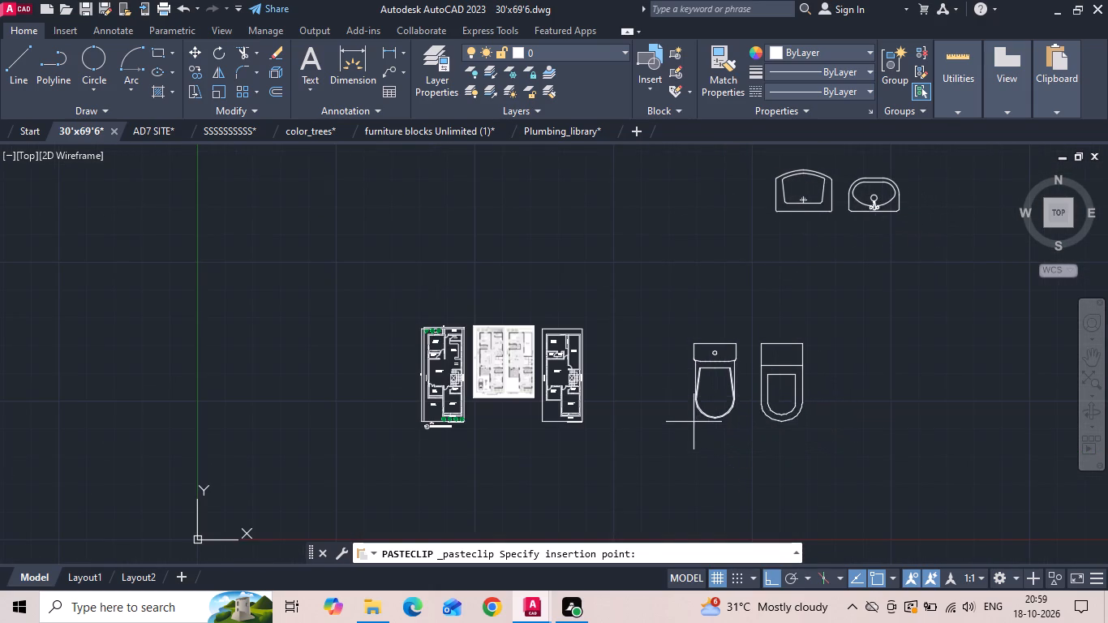
{"action": "left_click", "coordinate": [689, 419]}
Measure the width of the first pasted toilet's tank with a linear dimension, without placing the dimension.
{"action": "left_click", "coordinate": [388, 50]}
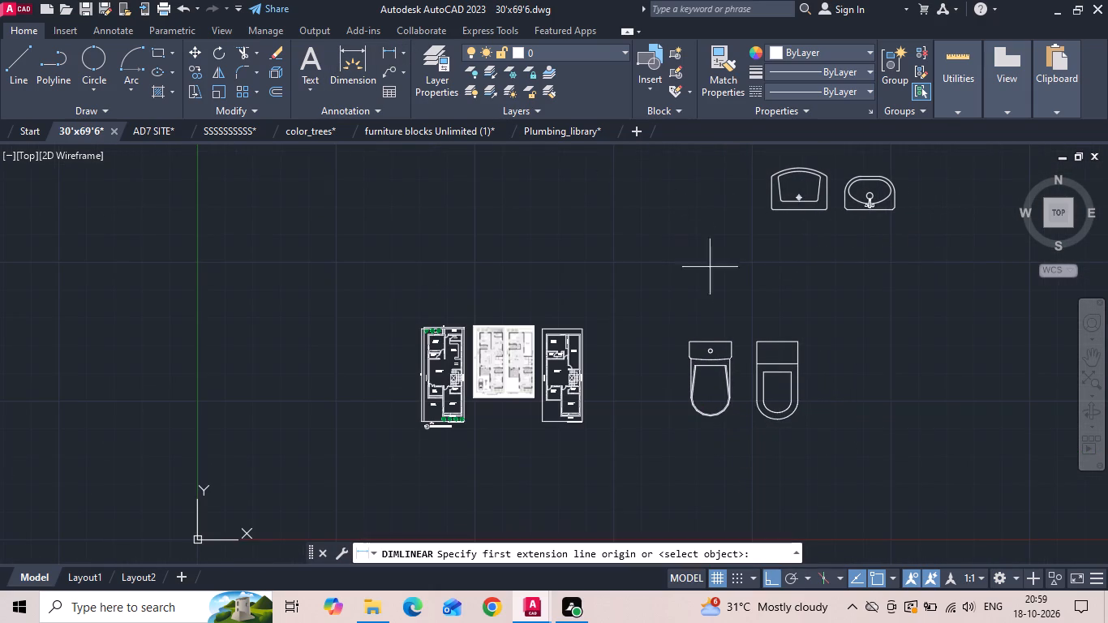
{"action": "scroll", "coordinate": [737, 353], "scroll_direction": "up", "scroll_amount": 3}
{"action": "left_click", "coordinate": [710, 303]}
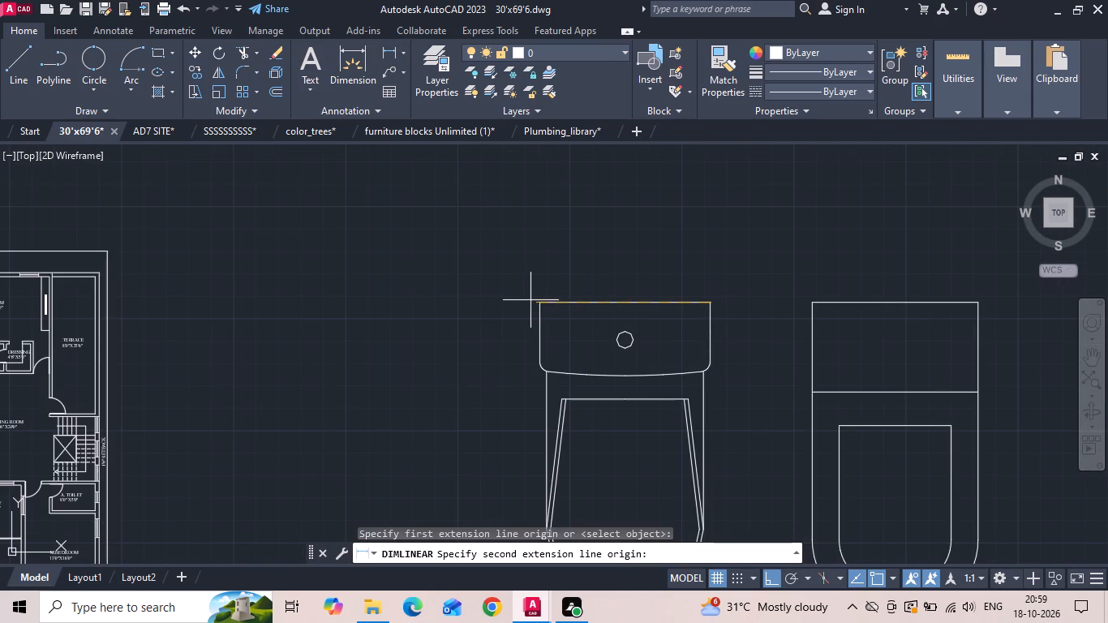
{"action": "left_click", "coordinate": [539, 299]}
{"action": "scroll", "coordinate": [615, 282], "scroll_direction": "up", "scroll_amount": 3}
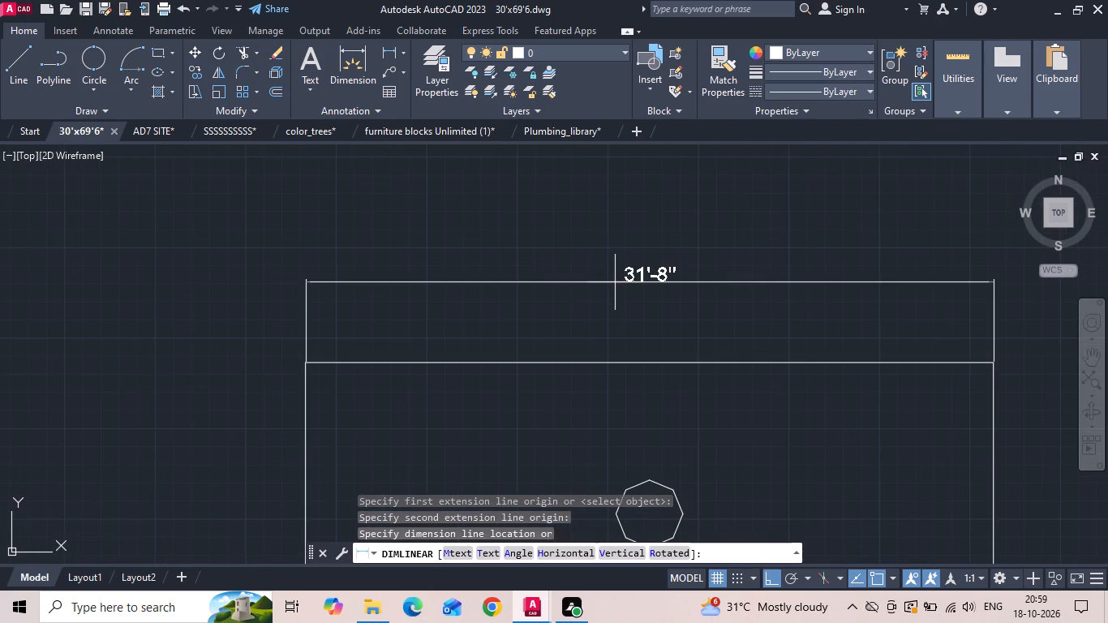
{"action": "key", "text": "Escape"}
Move the two pasted washbasins straight down, closer to the pair of tank toilets.
{"action": "scroll", "coordinate": [622, 266], "scroll_direction": "down", "scroll_amount": 7}
{"action": "left_click_drag", "start_coordinate": [771, 183], "coordinate": [726, 189]}
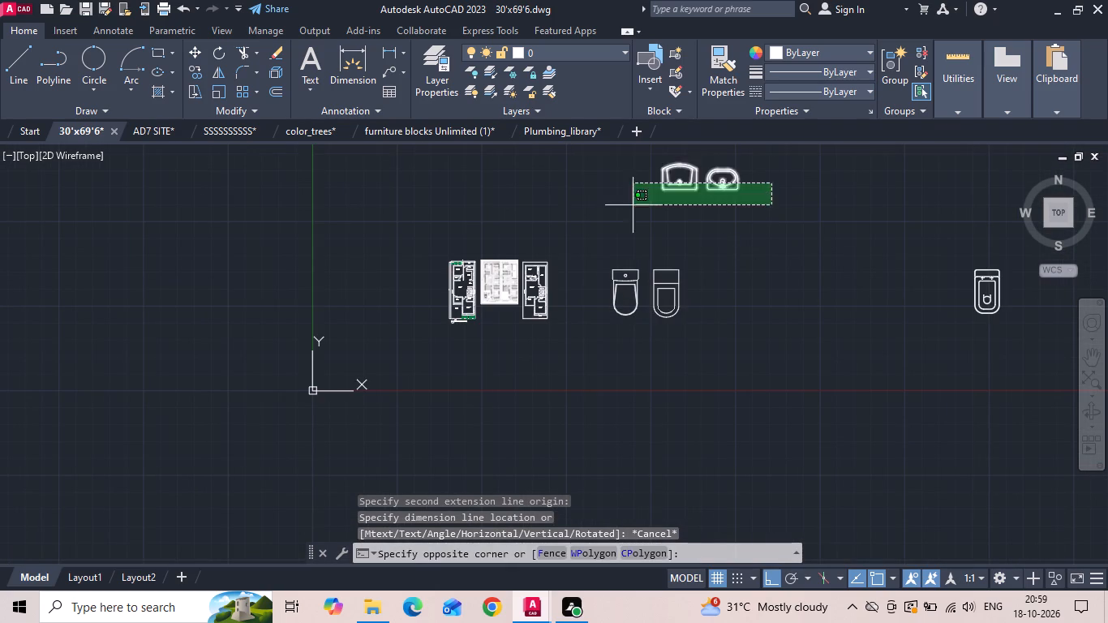
{"action": "left_click", "coordinate": [606, 206]}
{"action": "right_click", "coordinate": [805, 256]}
{"action": "left_click", "coordinate": [827, 315]}
{"action": "left_click_drag", "start_coordinate": [726, 268], "coordinate": [726, 303]}
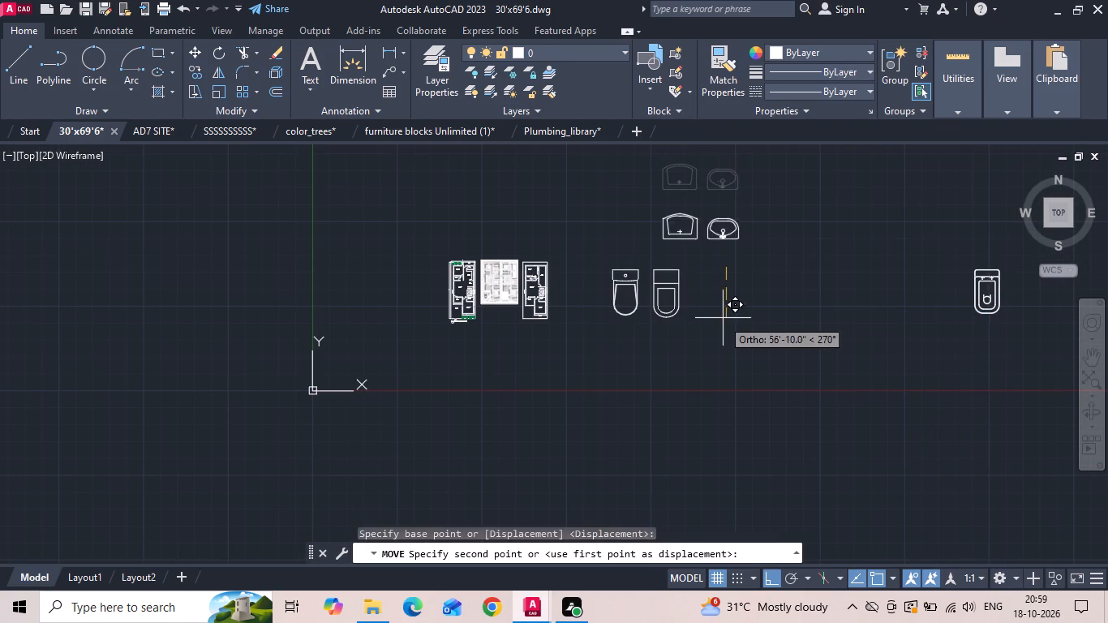
{"action": "left_click", "coordinate": [725, 340]}
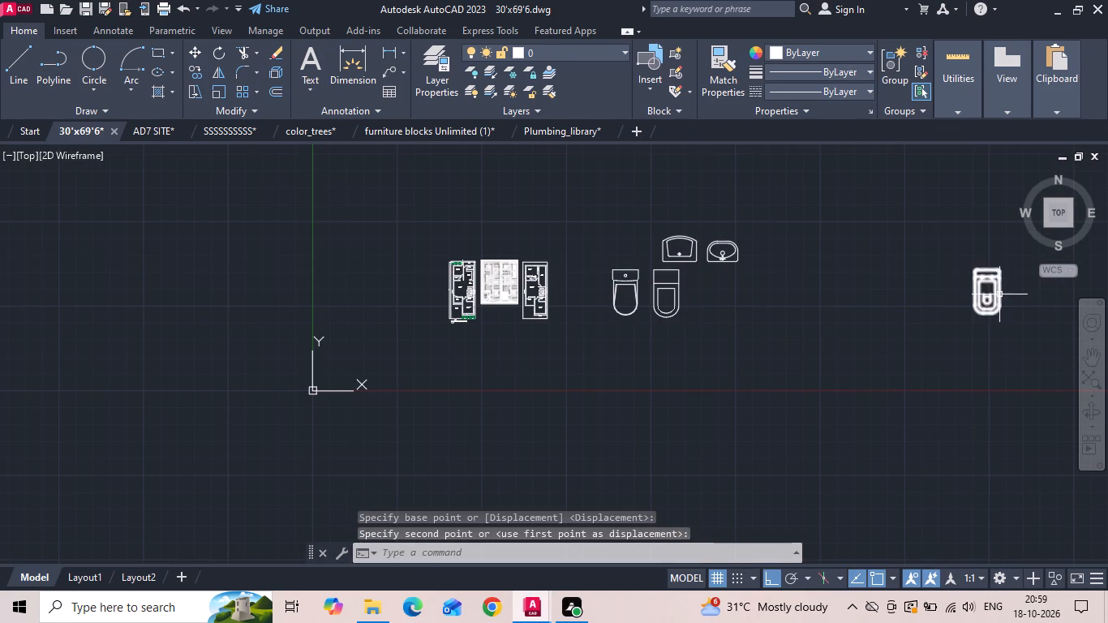
Move the third pasted toilet horizontally to sit beside the pair of tank toilets.
{"action": "left_click", "coordinate": [1001, 294]}
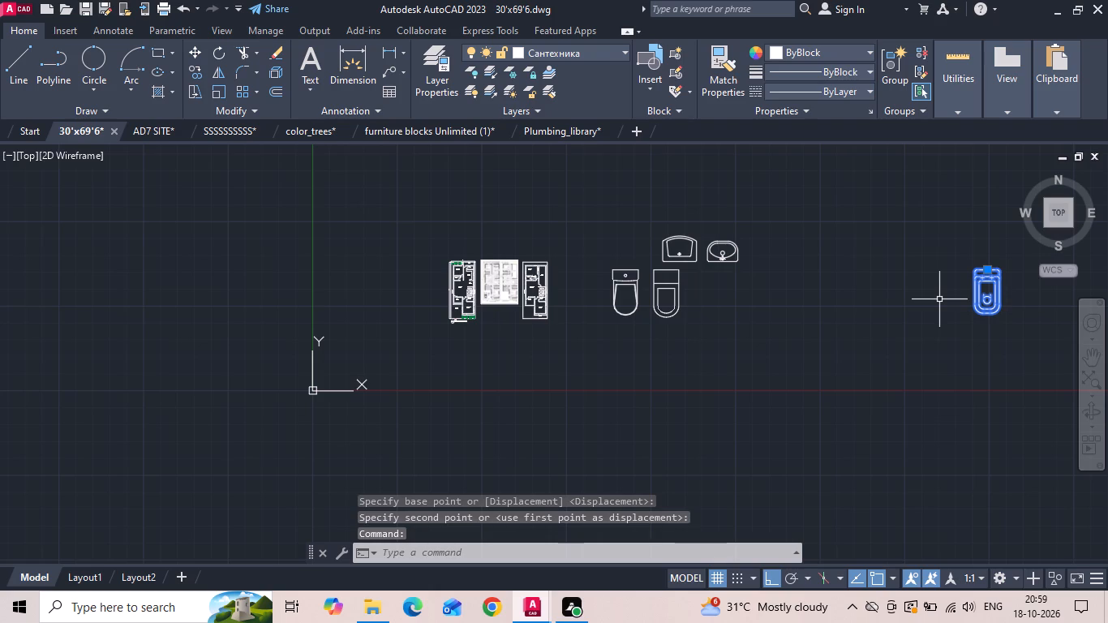
{"action": "right_click", "coordinate": [939, 299]}
{"action": "left_click", "coordinate": [963, 299]}
{"action": "left_click_drag", "start_coordinate": [964, 318], "coordinate": [827, 350]}
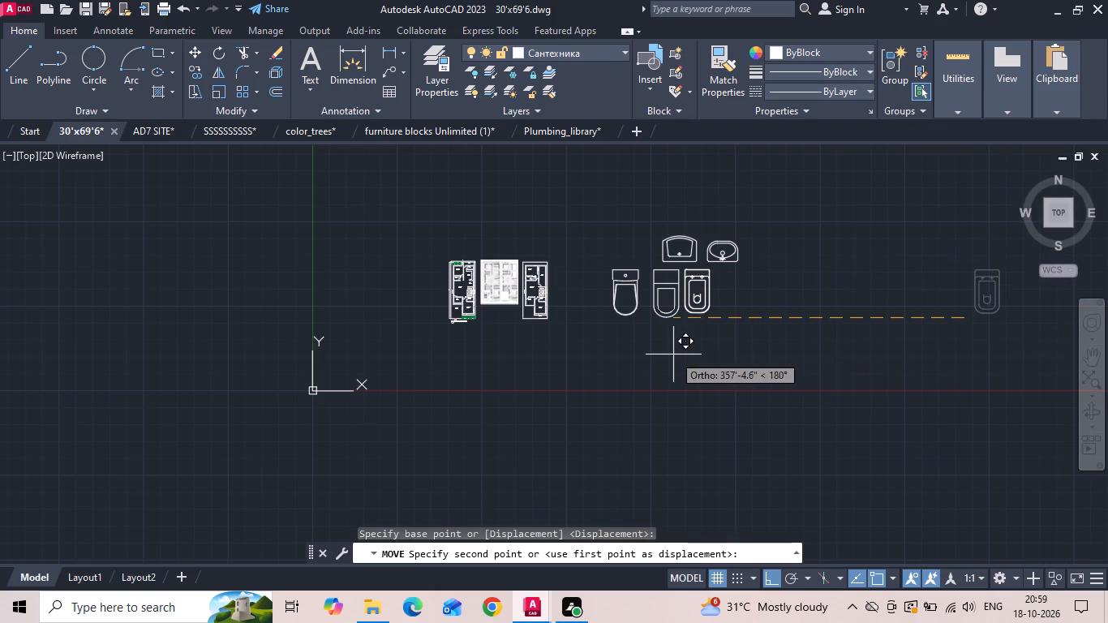
{"action": "left_click", "coordinate": [673, 354]}
Scale all five pasted toilets and washbasins down together from a base point at the first toilet.
{"action": "left_click", "coordinate": [561, 355]}
{"action": "left_click", "coordinate": [792, 208]}
{"action": "right_click", "coordinate": [791, 204]}
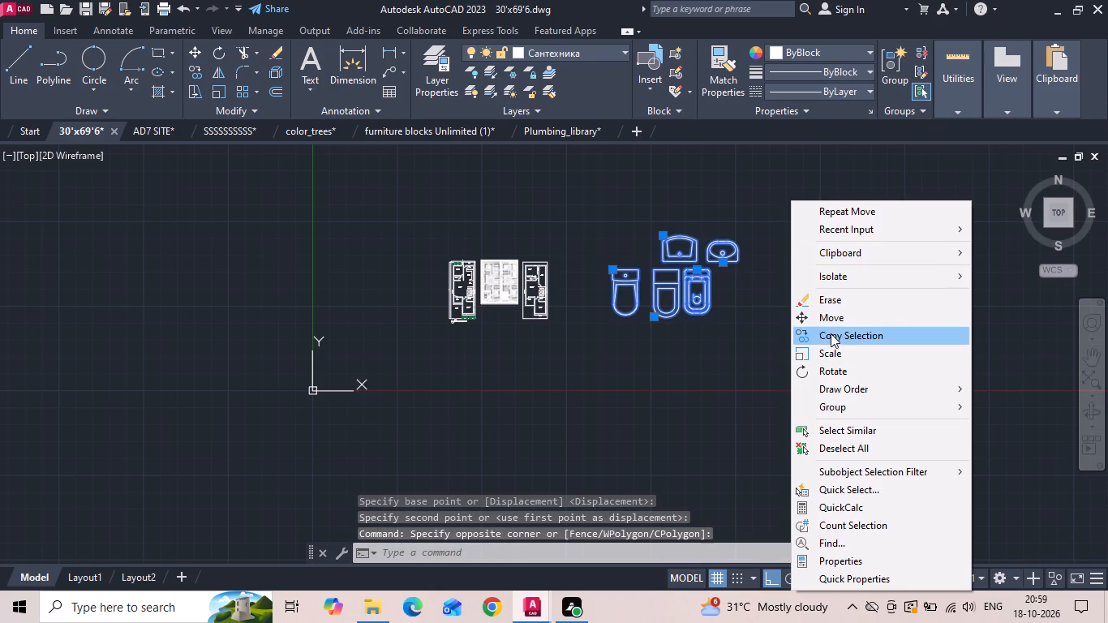
{"action": "left_click", "coordinate": [828, 350]}
{"action": "left_click", "coordinate": [640, 279]}
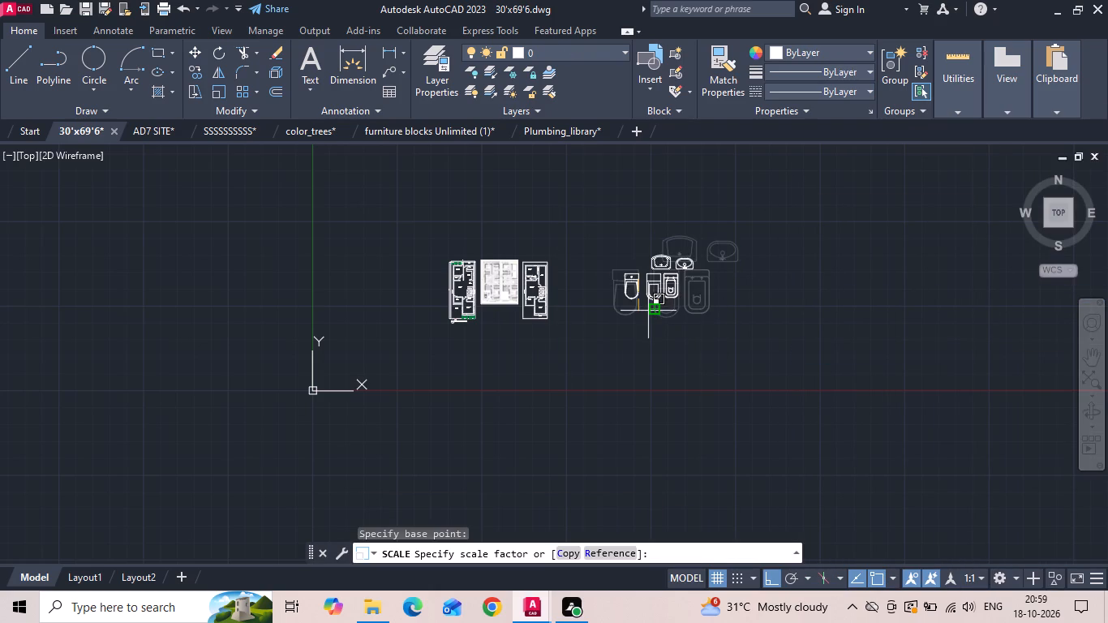
{"action": "left_click", "coordinate": [640, 286]}
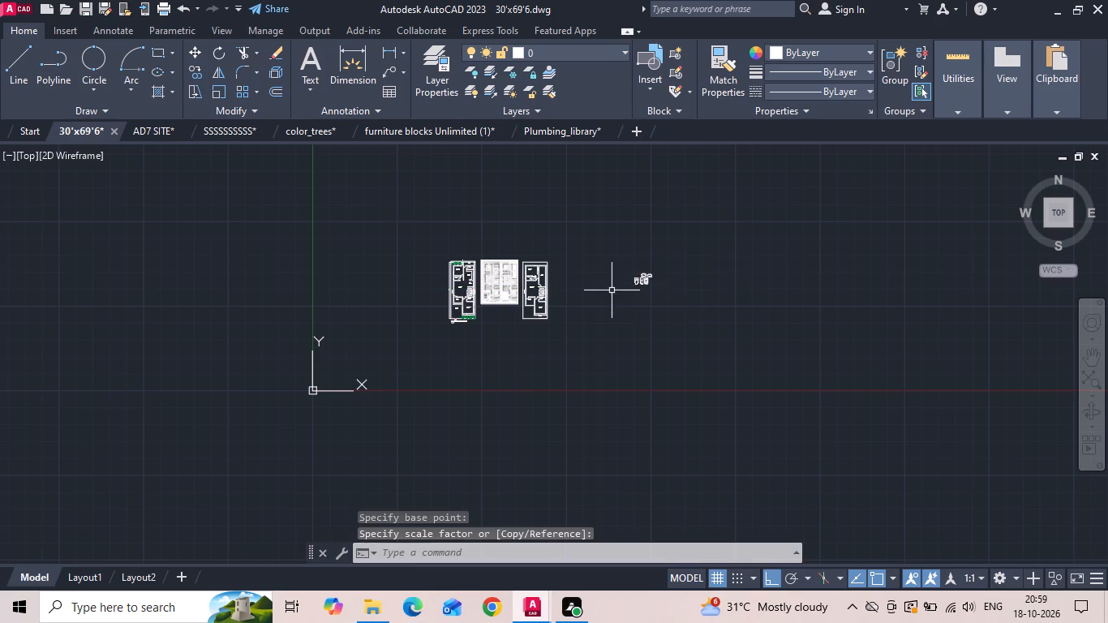
Measure the first toilet's overall length with a linear dimension, without placing the dimension.
{"action": "scroll", "coordinate": [615, 270], "scroll_direction": "up", "scroll_amount": 2}
{"action": "scroll", "coordinate": [688, 283], "scroll_direction": "up", "scroll_amount": 2}
{"action": "left_click", "coordinate": [387, 50]}
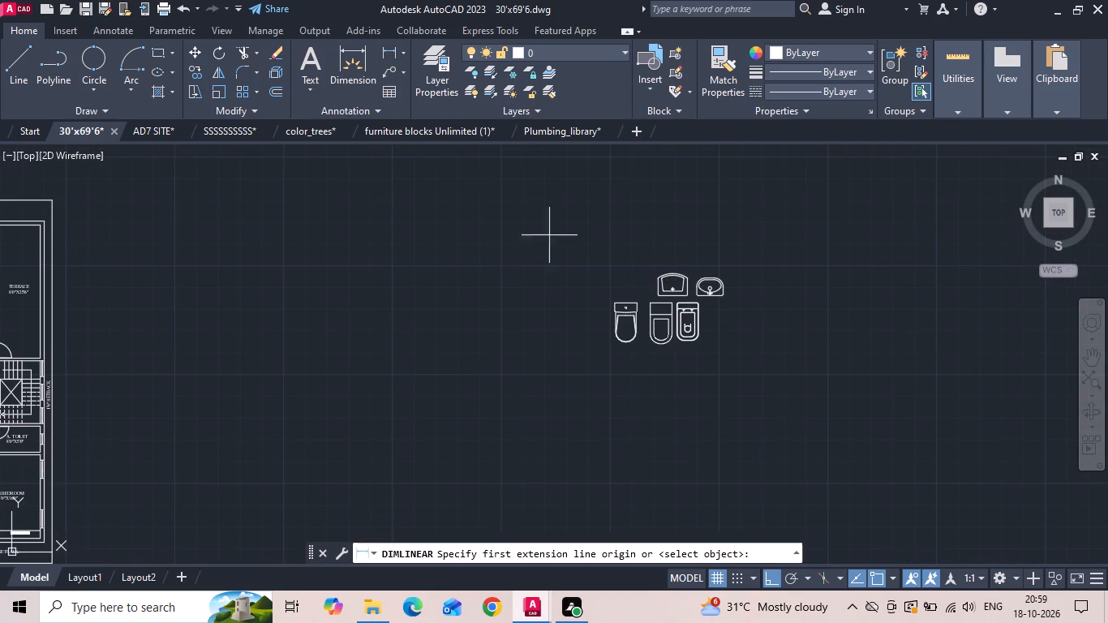
{"action": "scroll", "coordinate": [618, 293], "scroll_direction": "up", "scroll_amount": 3}
{"action": "left_click", "coordinate": [633, 322]}
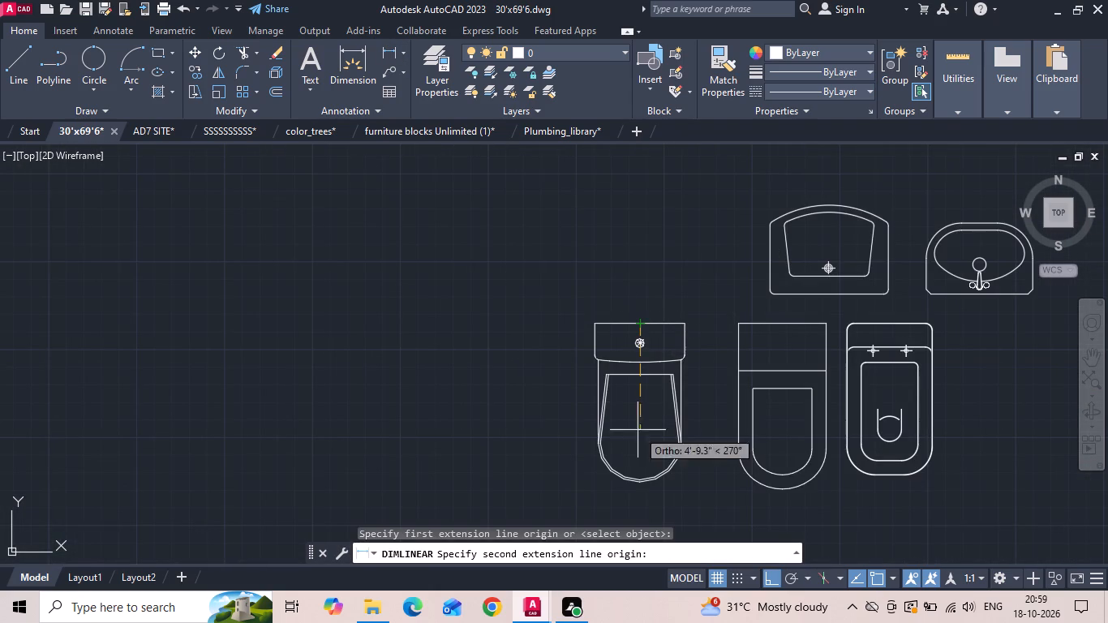
{"action": "left_click", "coordinate": [638, 484]}
{"action": "key", "text": "Escape"}
Scale the five plumbing fixtures down from the first toilet's tank edge, making that toilet about 4'-5" long.
{"action": "scroll", "coordinate": [650, 293], "scroll_direction": "down", "scroll_amount": 1}
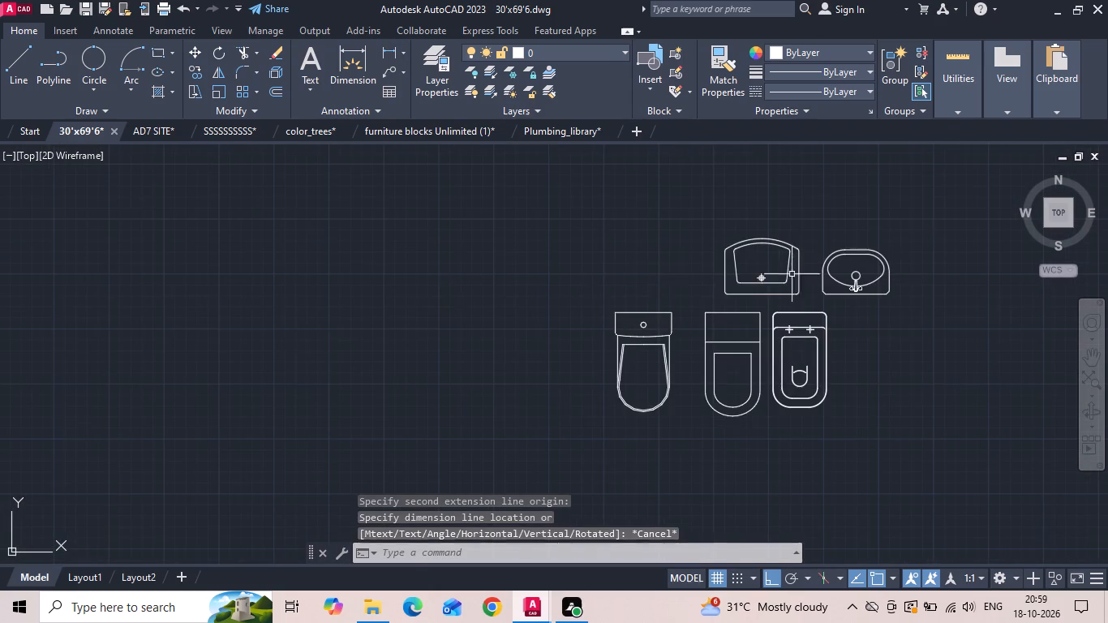
{"action": "left_click_drag", "start_coordinate": [908, 223], "coordinate": [667, 370]}
{"action": "left_click", "coordinate": [581, 413]}
{"action": "right_click", "coordinate": [595, 390]}
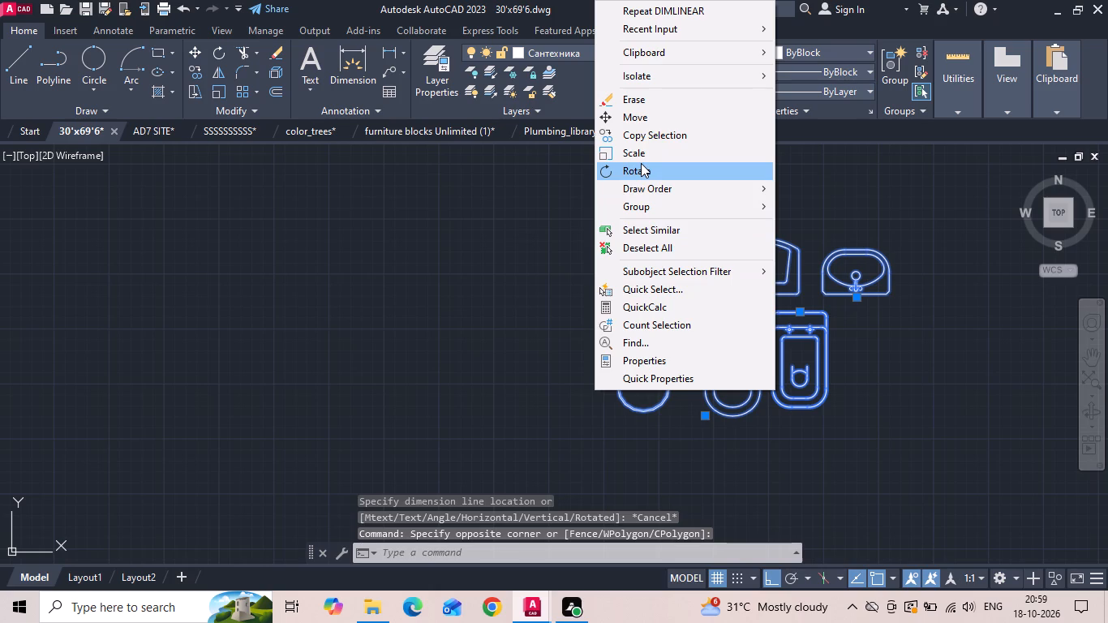
{"action": "left_click", "coordinate": [641, 157]}
{"action": "left_click", "coordinate": [640, 311]}
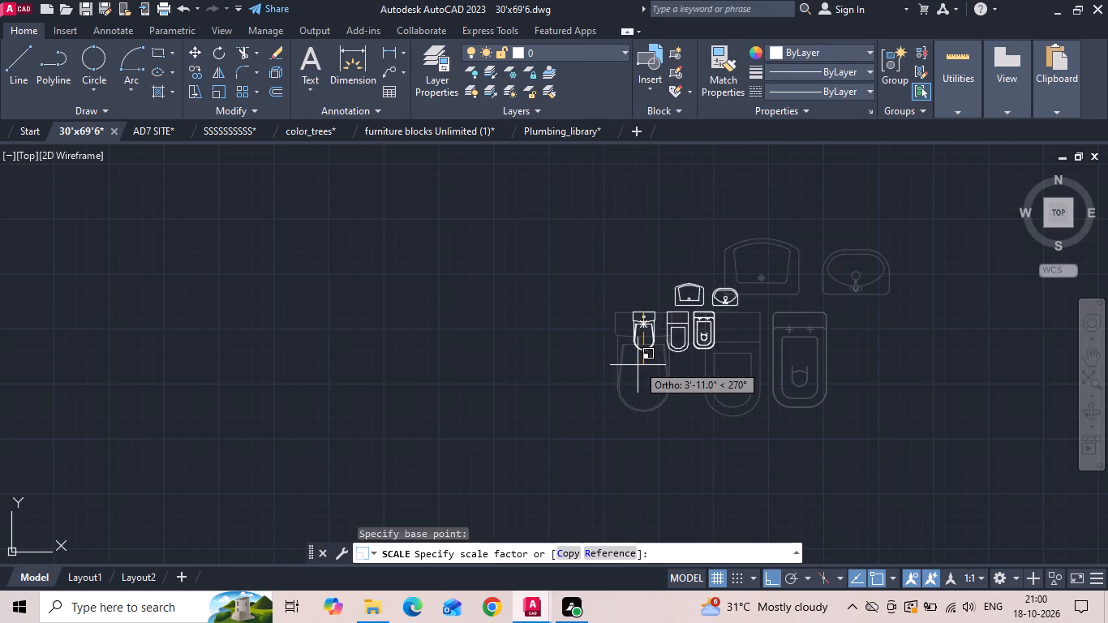
{"action": "left_click", "coordinate": [641, 393]}
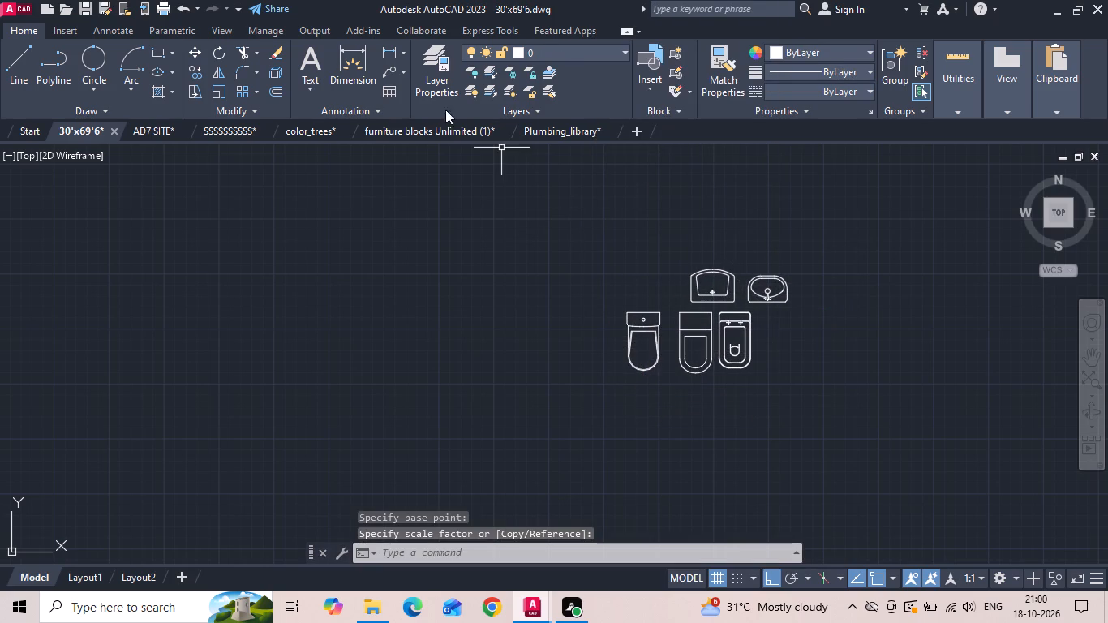
Measure the first toilet's length from tank edge to bowl front, without placing the dimension.
{"action": "left_click", "coordinate": [387, 55]}
{"action": "scroll", "coordinate": [664, 311], "scroll_direction": "up", "scroll_amount": 2}
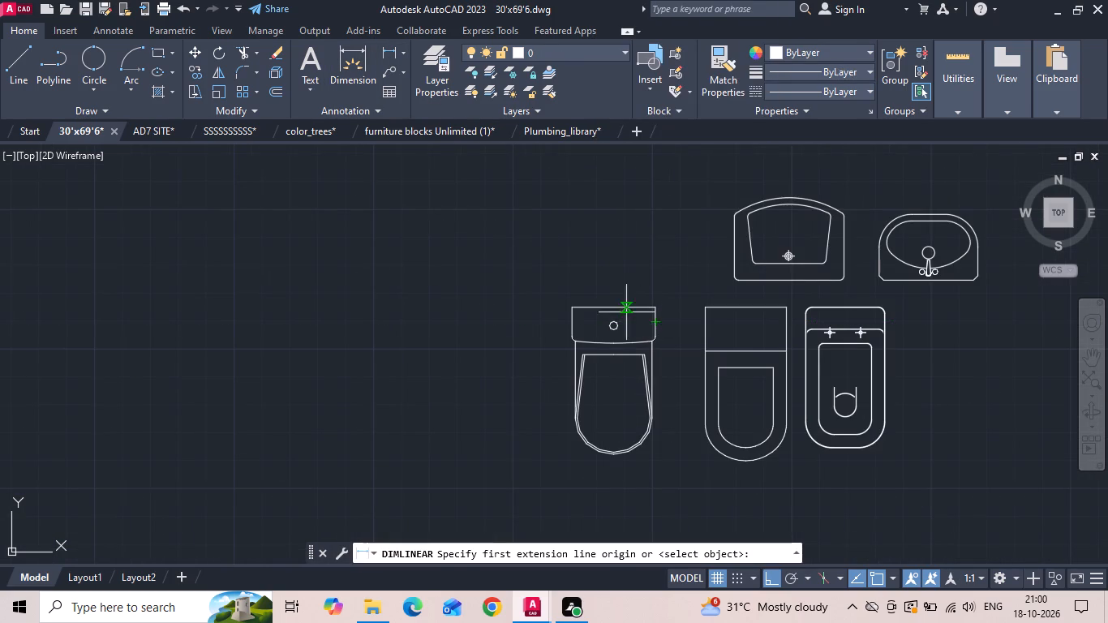
{"action": "left_click", "coordinate": [615, 310]}
{"action": "left_click", "coordinate": [612, 456]}
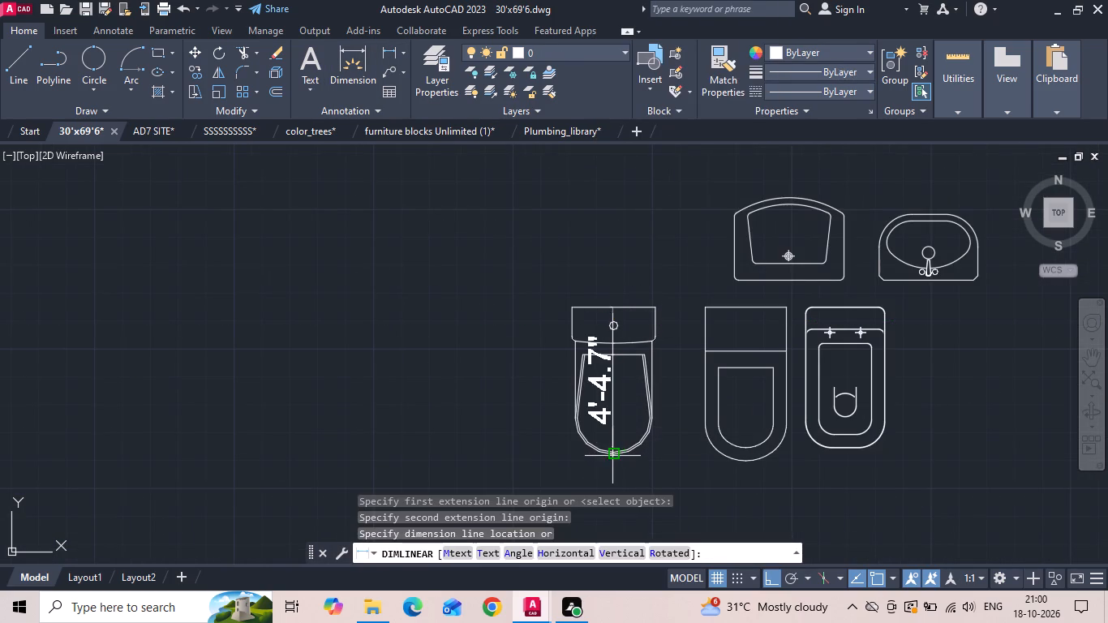
{"action": "key", "text": "Escape"}
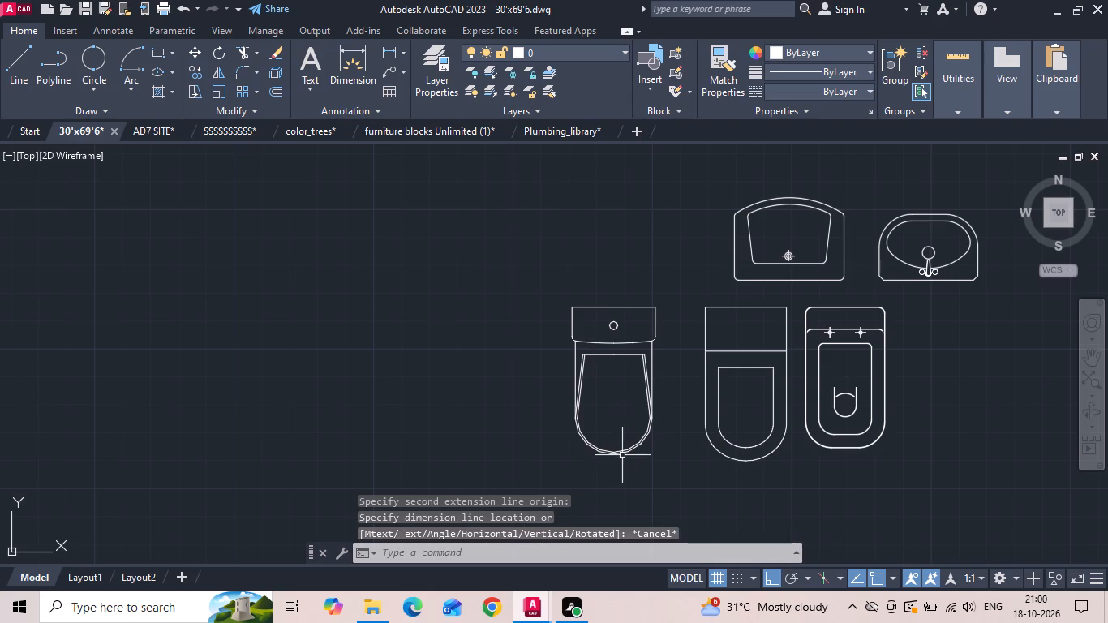
Scale the five plumbing fixtures down again from the tank edge's midpoint, making the first toilet about 3'-2" long.
{"action": "scroll", "coordinate": [715, 316], "scroll_direction": "down", "scroll_amount": 1}
{"action": "left_click_drag", "start_coordinate": [860, 230], "coordinate": [794, 294]}
{"action": "left_click", "coordinate": [612, 375]}
{"action": "right_click", "coordinate": [603, 361]}
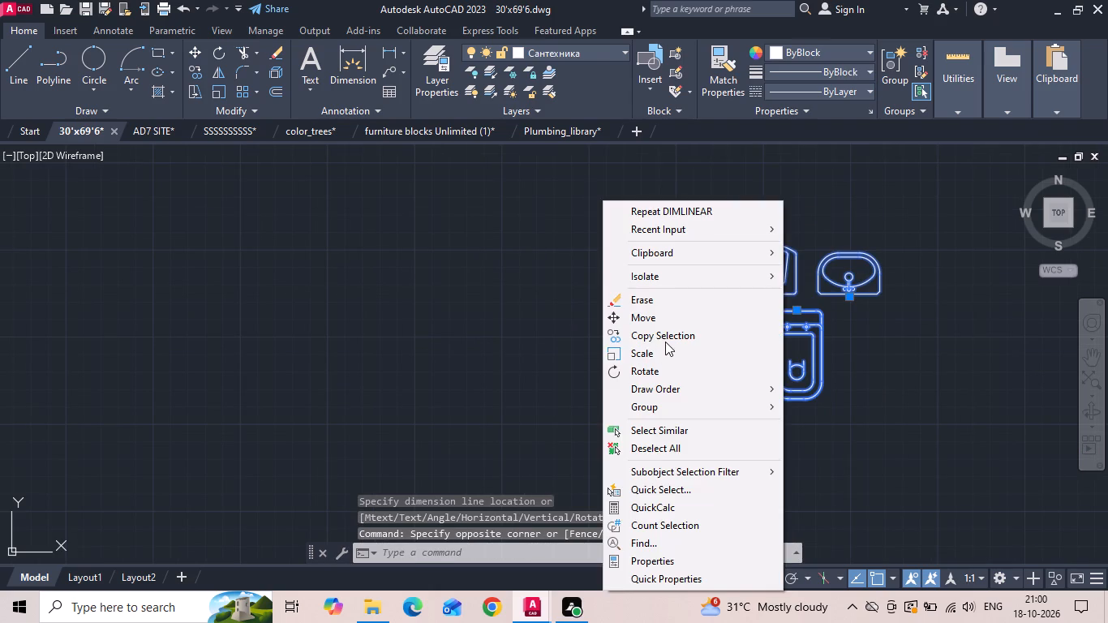
{"action": "left_click", "coordinate": [658, 351]}
{"action": "scroll", "coordinate": [654, 353], "scroll_direction": "up", "scroll_amount": 1}
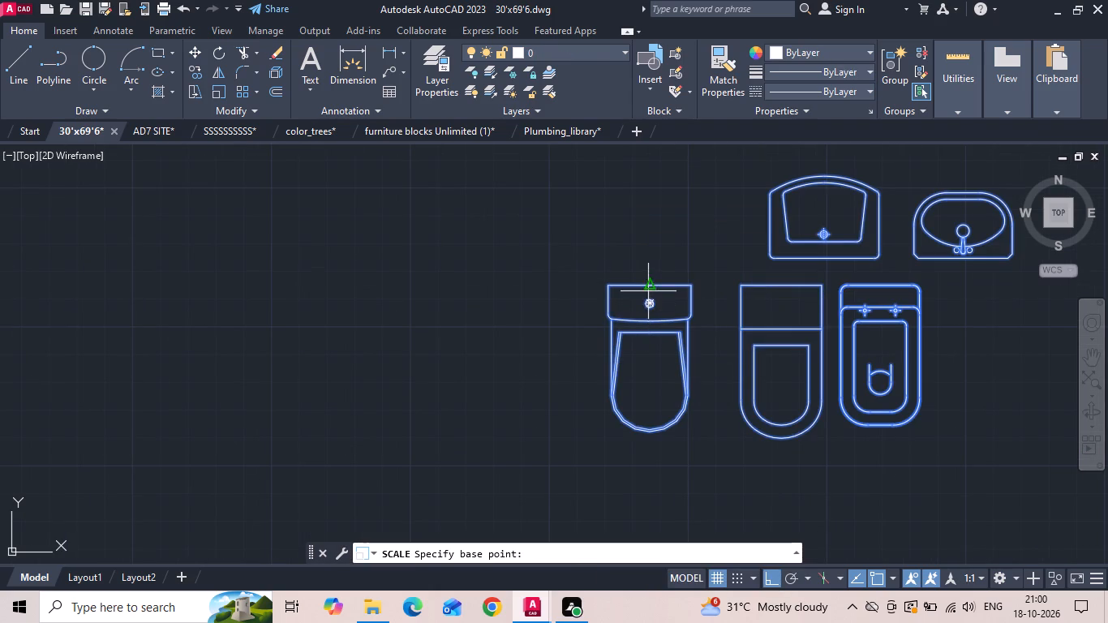
{"action": "left_click", "coordinate": [648, 290]}
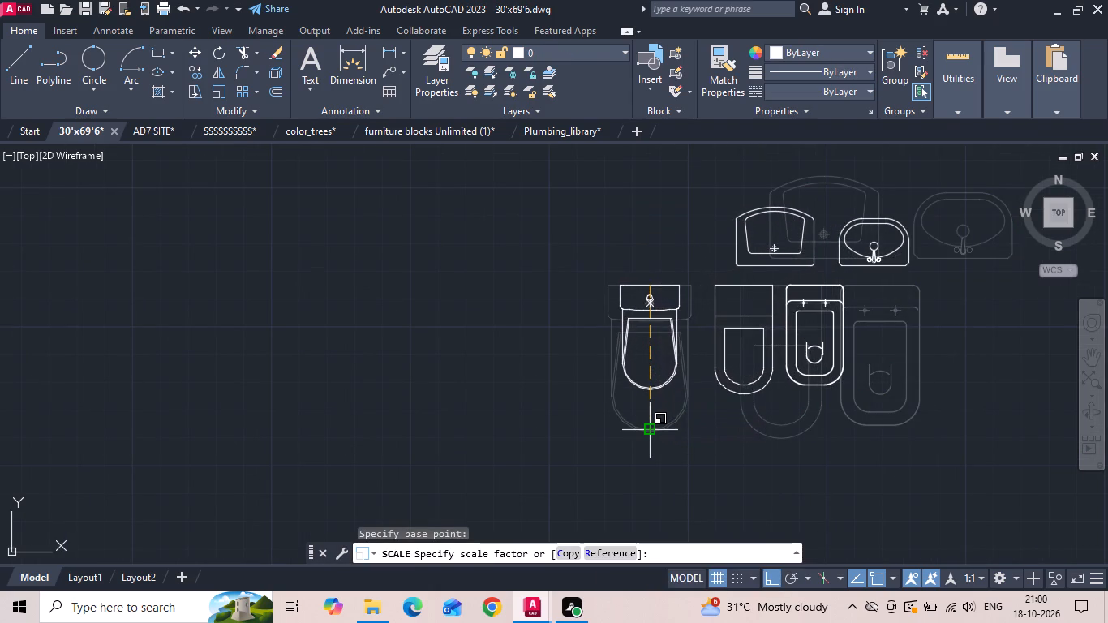
{"action": "scroll", "coordinate": [650, 432], "scroll_direction": "up", "scroll_amount": 2}
{"action": "left_click", "coordinate": [650, 432]}
{"action": "scroll", "coordinate": [561, 452], "scroll_direction": "down", "scroll_amount": 1}
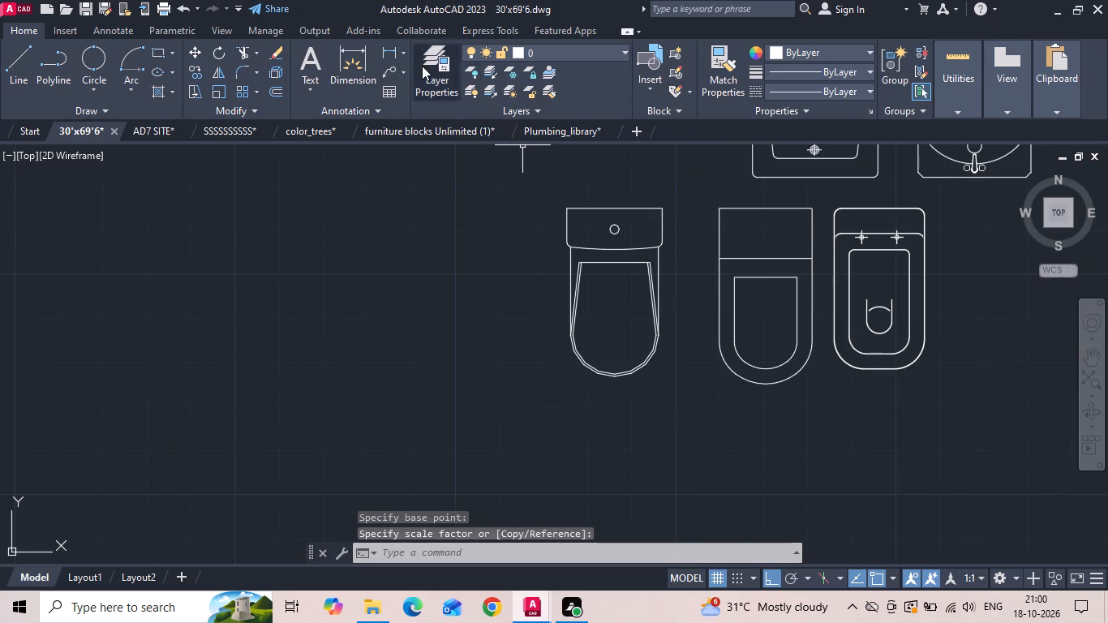
Measure the first toilet's overall length again with a linear dimension, without placing the dimension.
{"action": "left_click", "coordinate": [383, 54]}
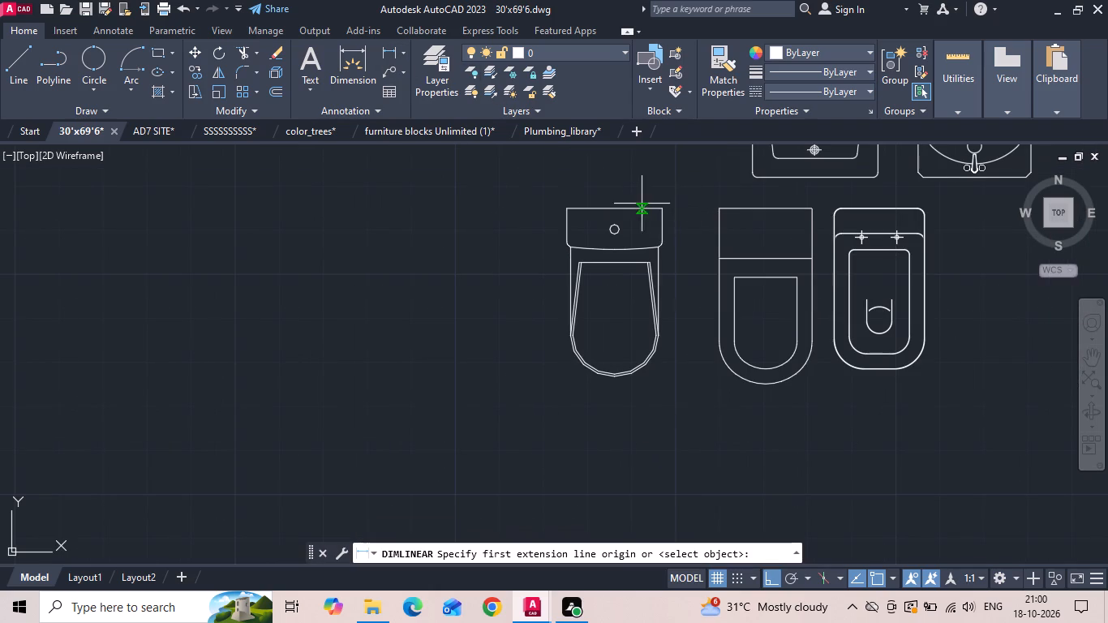
{"action": "left_click", "coordinate": [615, 206]}
{"action": "left_click", "coordinate": [616, 378]}
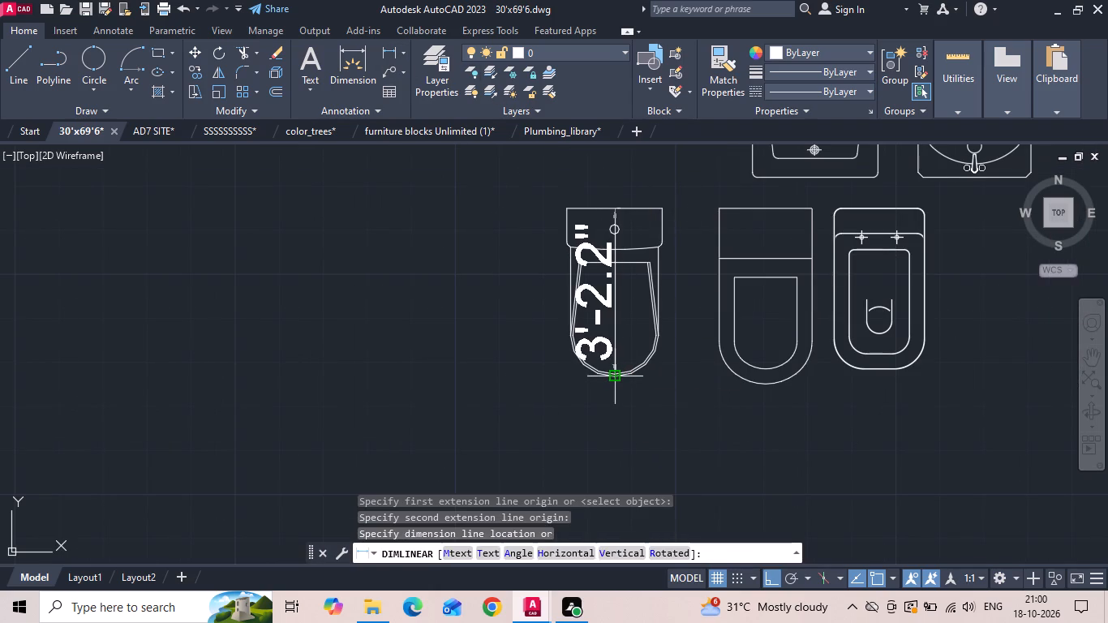
{"action": "key", "text": "Escape"}
Move the five plumbing fixtures, with Ortho off, to the space below the reference image beside the ground-floor plan.
{"action": "scroll", "coordinate": [619, 383], "scroll_direction": "down", "scroll_amount": 4}
{"action": "scroll", "coordinate": [835, 355], "scroll_direction": "down", "scroll_amount": 2}
{"action": "left_click_drag", "start_coordinate": [765, 390], "coordinate": [774, 358]}
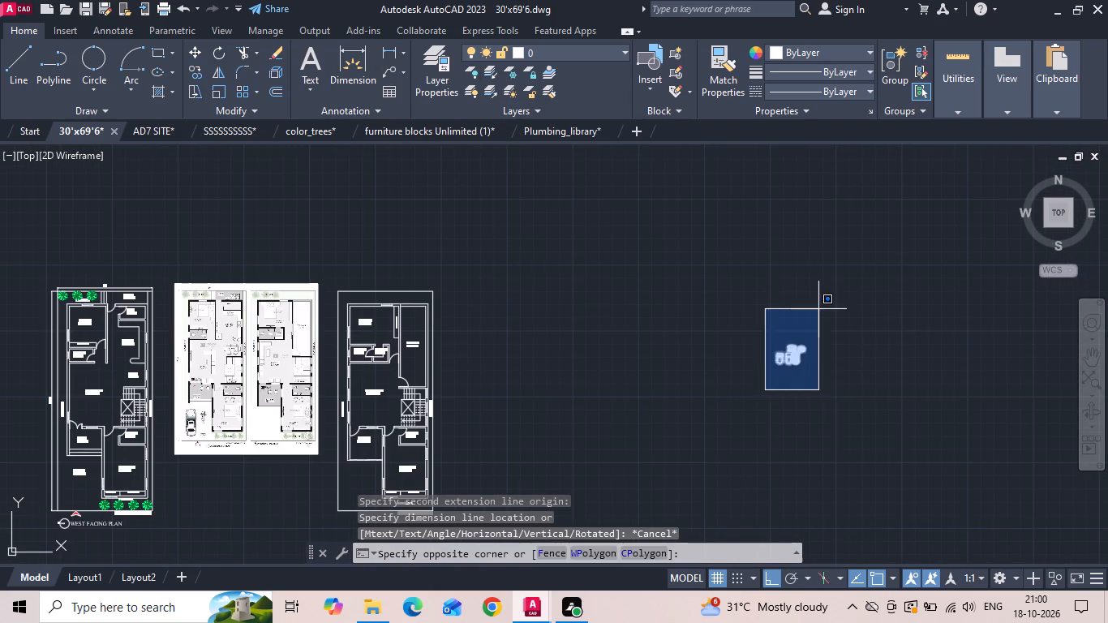
{"action": "left_click", "coordinate": [818, 309]}
{"action": "right_click", "coordinate": [819, 308]}
{"action": "left_click", "coordinate": [844, 318]}
{"action": "left_click_drag", "start_coordinate": [764, 380], "coordinate": [617, 411]}
{"action": "middle_click_drag", "start_coordinate": [582, 416], "coordinate": [848, 380]}
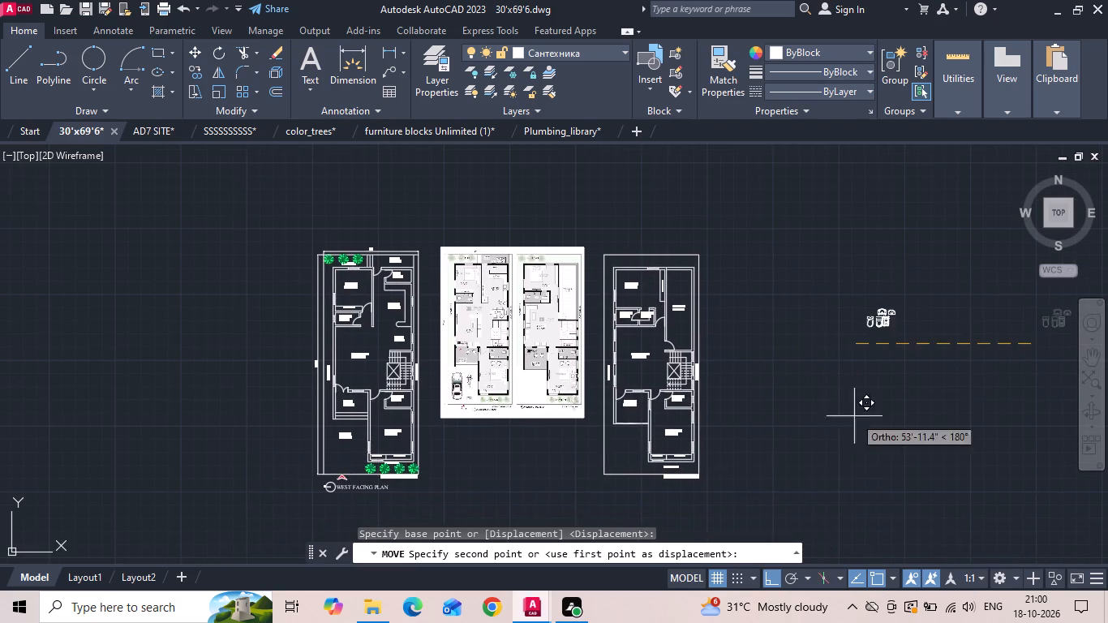
{"action": "left_click", "coordinate": [771, 583]}
{"action": "scroll", "coordinate": [319, 427], "scroll_direction": "up", "scroll_amount": 2}
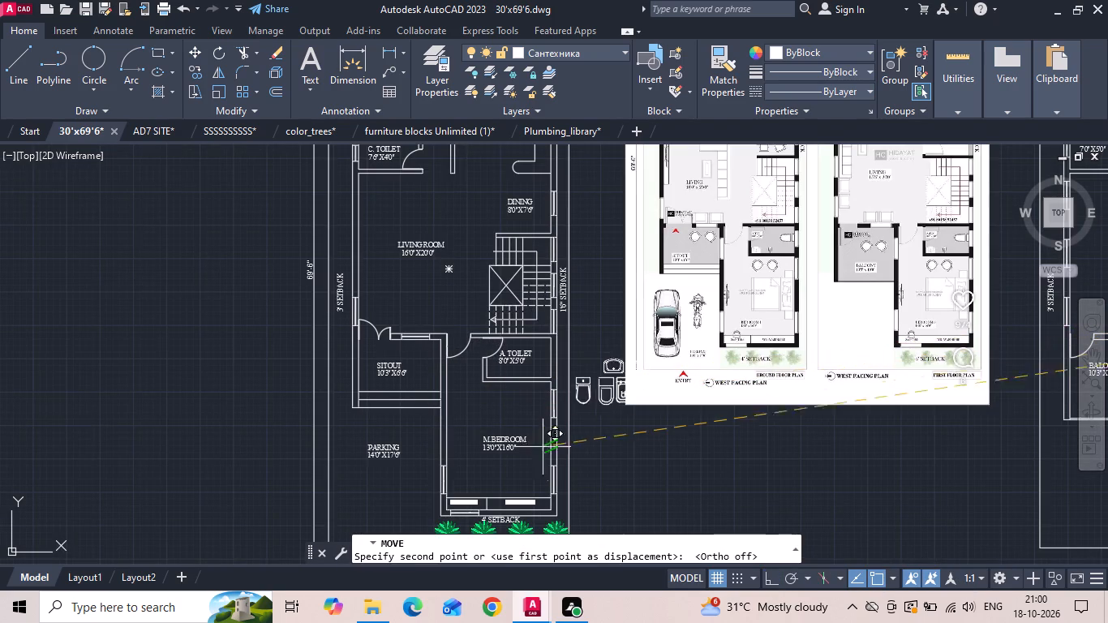
{"action": "middle_click_drag", "start_coordinate": [550, 456], "coordinate": [550, 449]}
{"action": "left_click", "coordinate": [586, 501]}
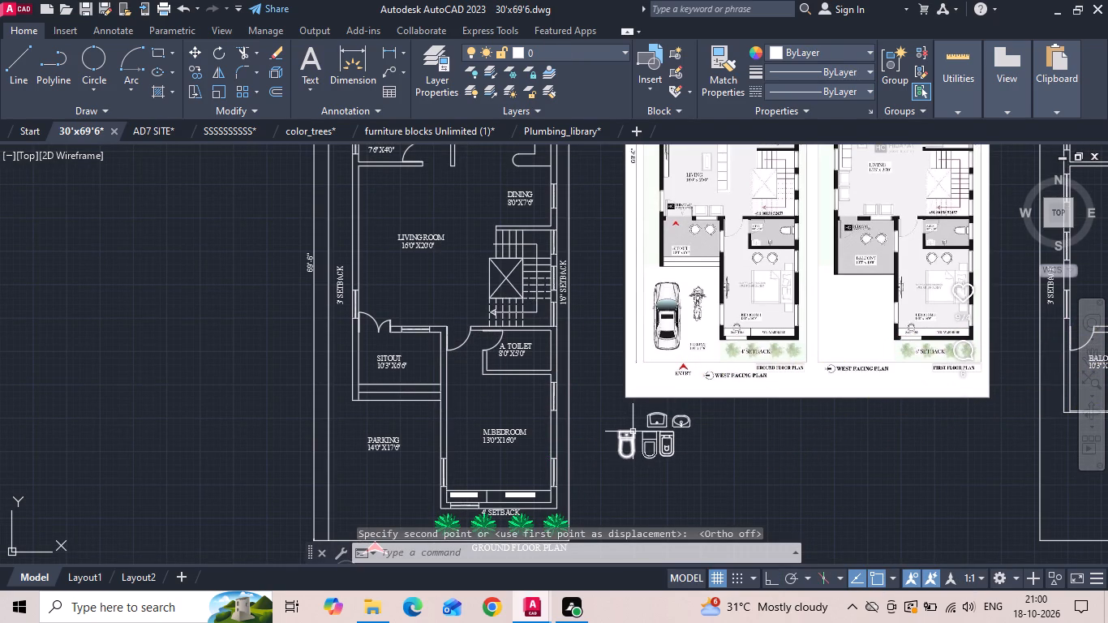
Move the pasted washing-machine symbols from far away to the empty area beside the first-floor plan.
{"action": "scroll", "coordinate": [635, 428], "scroll_direction": "up", "scroll_amount": 1}
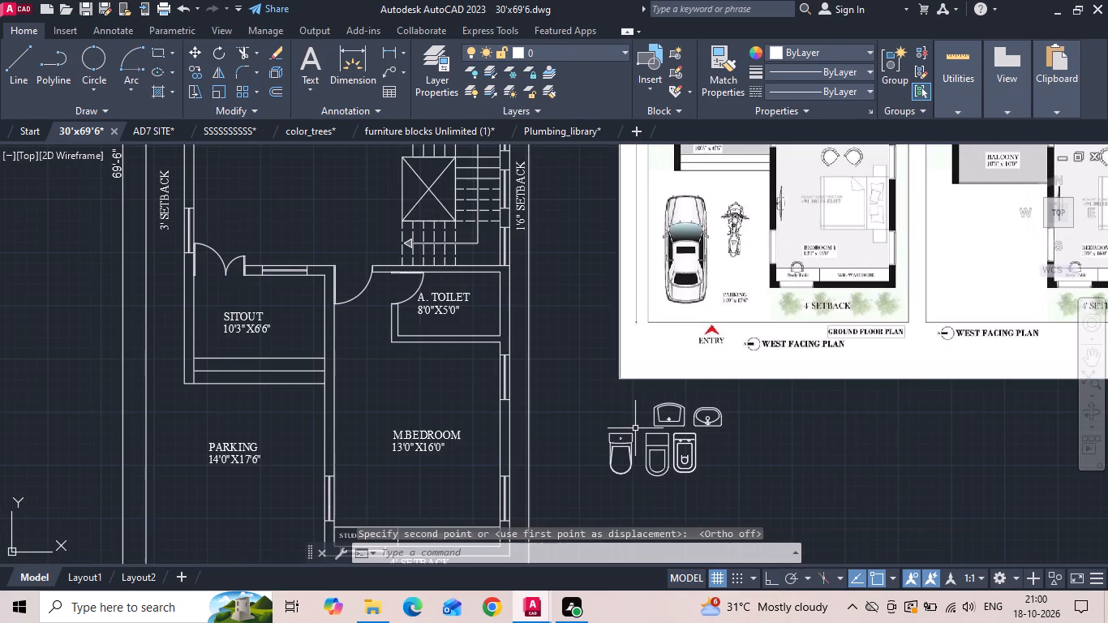
{"action": "scroll", "coordinate": [590, 423], "scroll_direction": "down", "scroll_amount": 6}
{"action": "scroll", "coordinate": [731, 395], "scroll_direction": "down", "scroll_amount": 1}
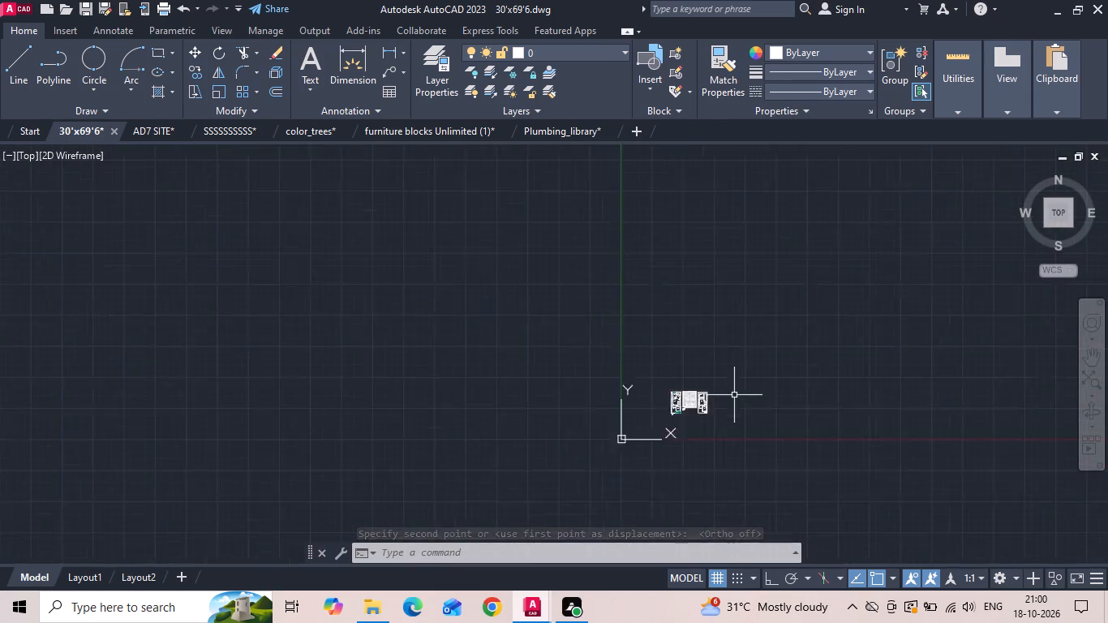
{"action": "scroll", "coordinate": [734, 395], "scroll_direction": "down", "scroll_amount": 3}
{"action": "scroll", "coordinate": [949, 363], "scroll_direction": "up", "scroll_amount": 3}
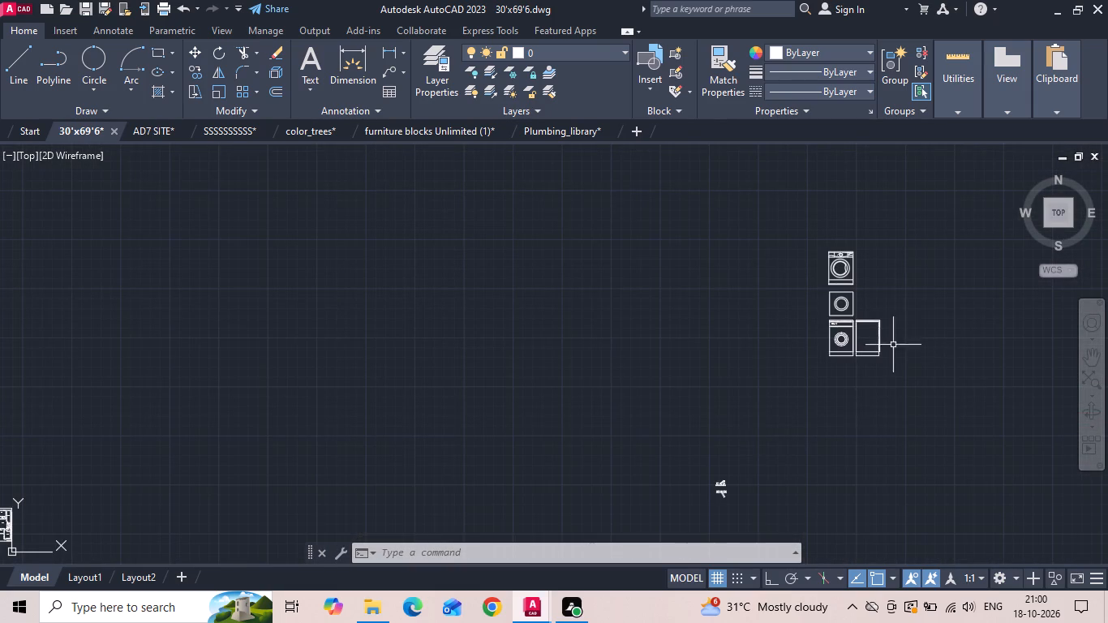
{"action": "left_click_drag", "start_coordinate": [921, 233], "coordinate": [905, 251]}
{"action": "left_click", "coordinate": [758, 419]}
{"action": "right_click", "coordinate": [758, 399]}
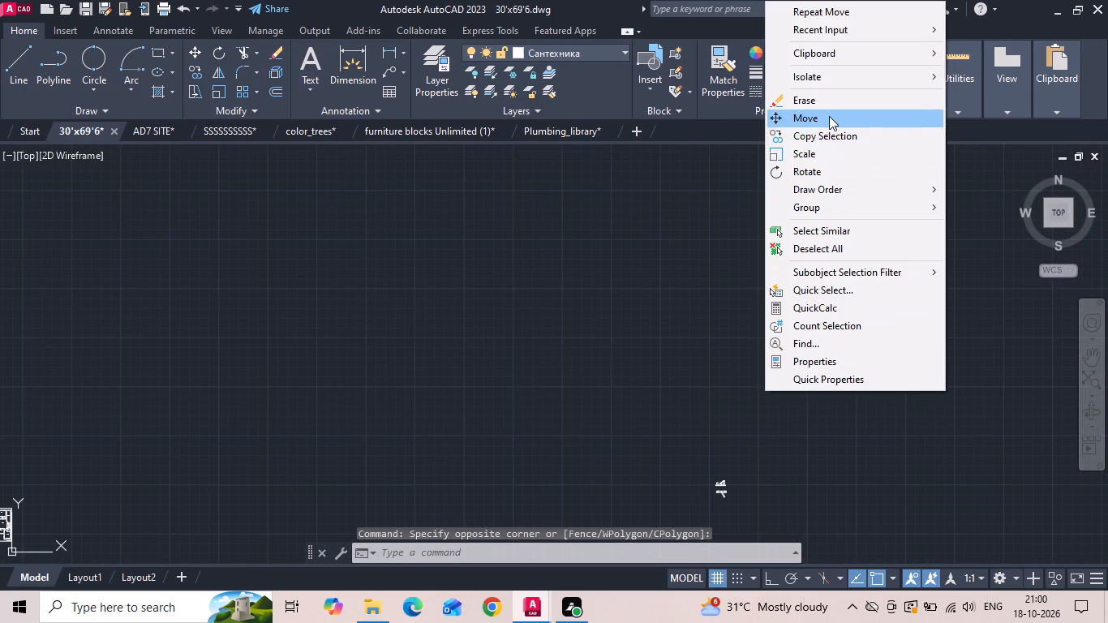
{"action": "left_click", "coordinate": [830, 115]}
{"action": "scroll", "coordinate": [856, 172], "scroll_direction": "down", "scroll_amount": 2}
{"action": "left_click_drag", "start_coordinate": [857, 246], "coordinate": [806, 280]}
{"action": "scroll", "coordinate": [512, 350], "scroll_direction": "up", "scroll_amount": 3}
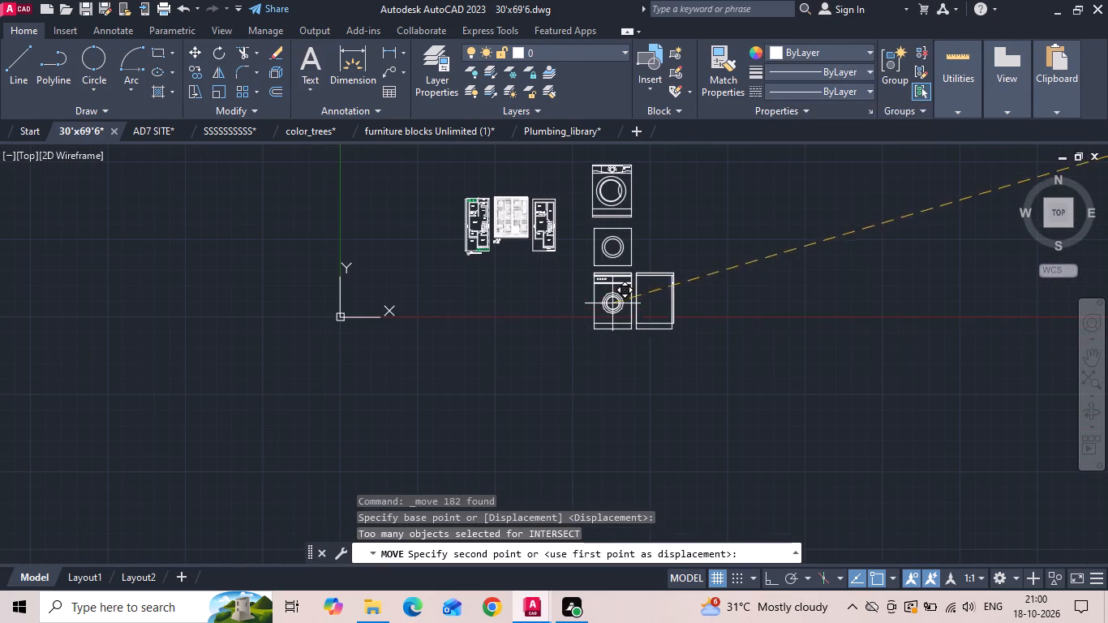
{"action": "left_click", "coordinate": [635, 307]}
Scale the washing-machine symbols down together to a size closer to the floor plans.
{"action": "left_click_drag", "start_coordinate": [586, 334], "coordinate": [596, 328]}
{"action": "left_click", "coordinate": [713, 160]}
{"action": "right_click", "coordinate": [650, 260]}
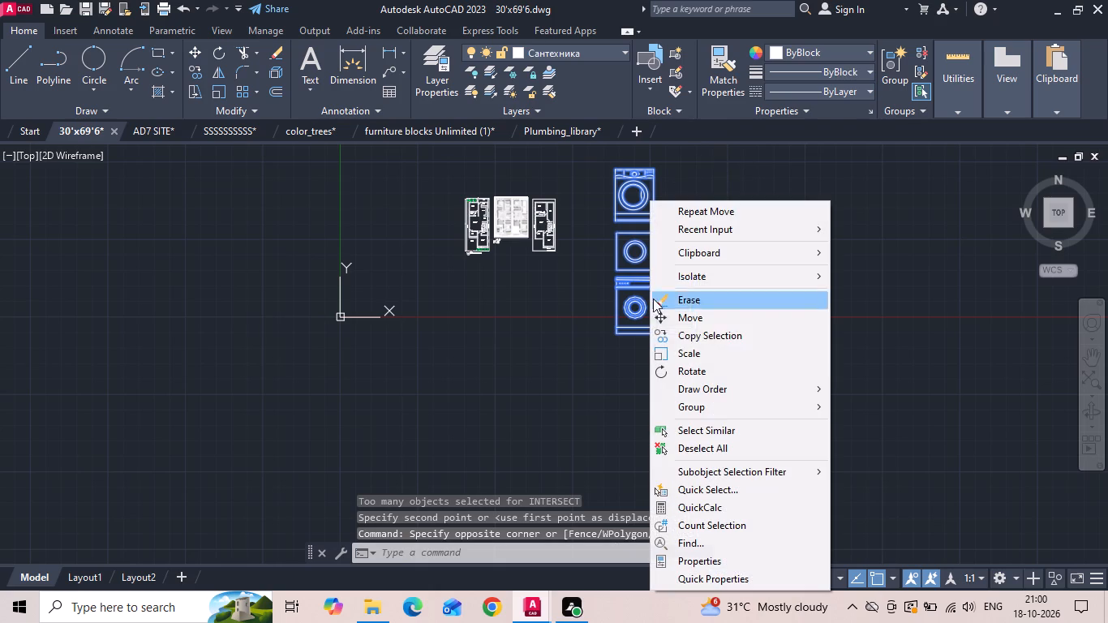
{"action": "left_click", "coordinate": [675, 352]}
{"action": "left_click_drag", "start_coordinate": [627, 254], "coordinate": [629, 264]}
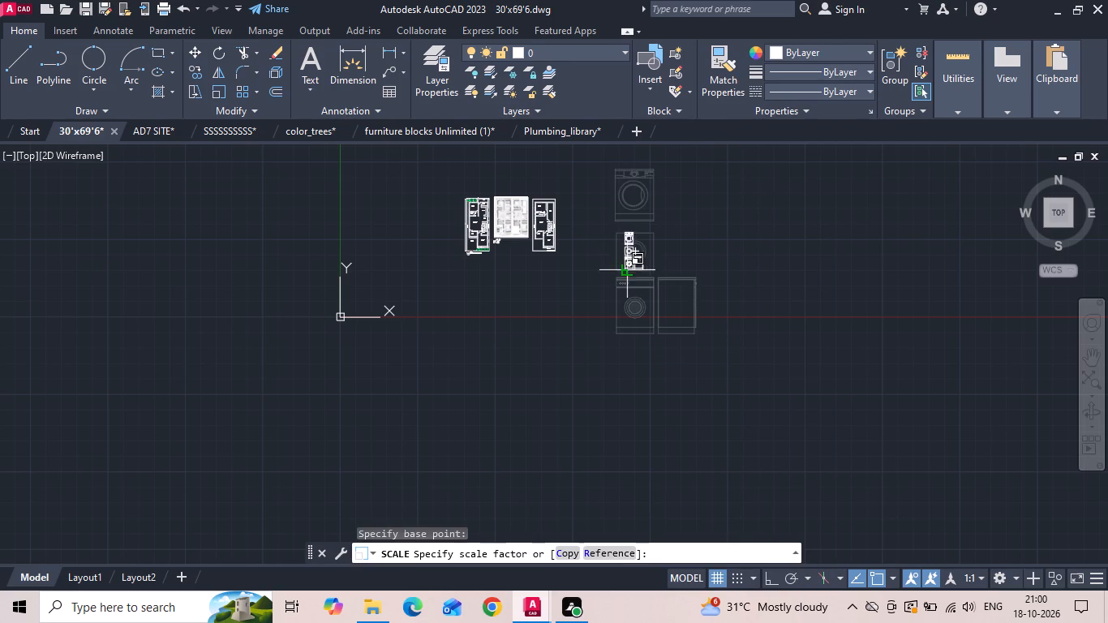
{"action": "left_click", "coordinate": [622, 254]}
Move the reduced washing-machine symbols below the reference image, beside the toilets and washbasins.
{"action": "scroll", "coordinate": [598, 253], "scroll_direction": "up", "scroll_amount": 2}
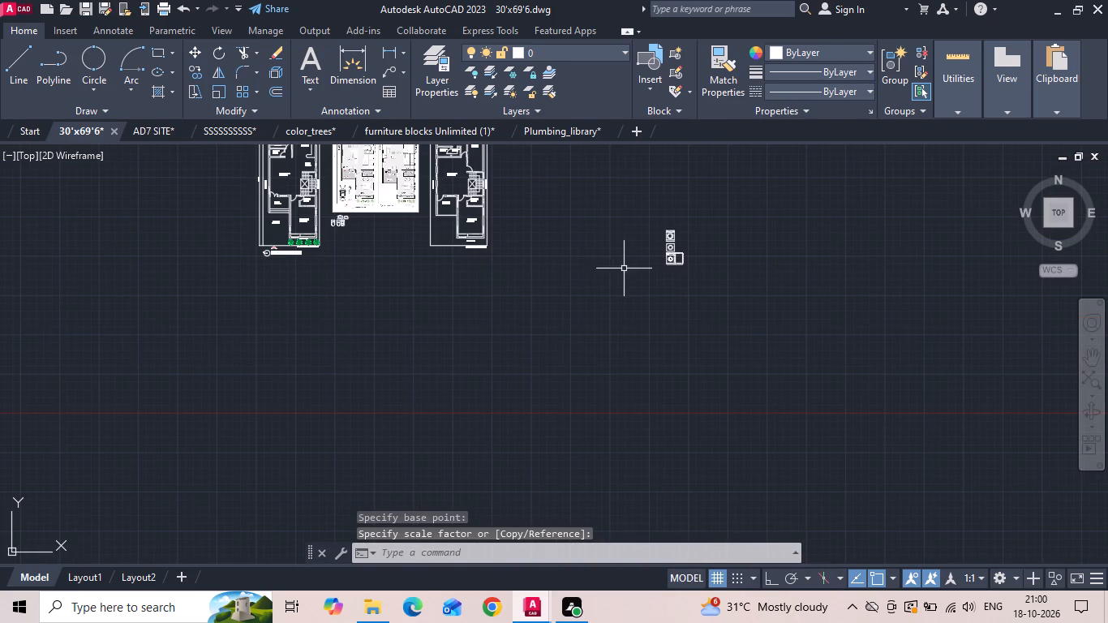
{"action": "left_click_drag", "start_coordinate": [625, 270], "coordinate": [651, 260]}
{"action": "left_click", "coordinate": [704, 217]}
{"action": "right_click", "coordinate": [704, 217]}
{"action": "left_click", "coordinate": [740, 318]}
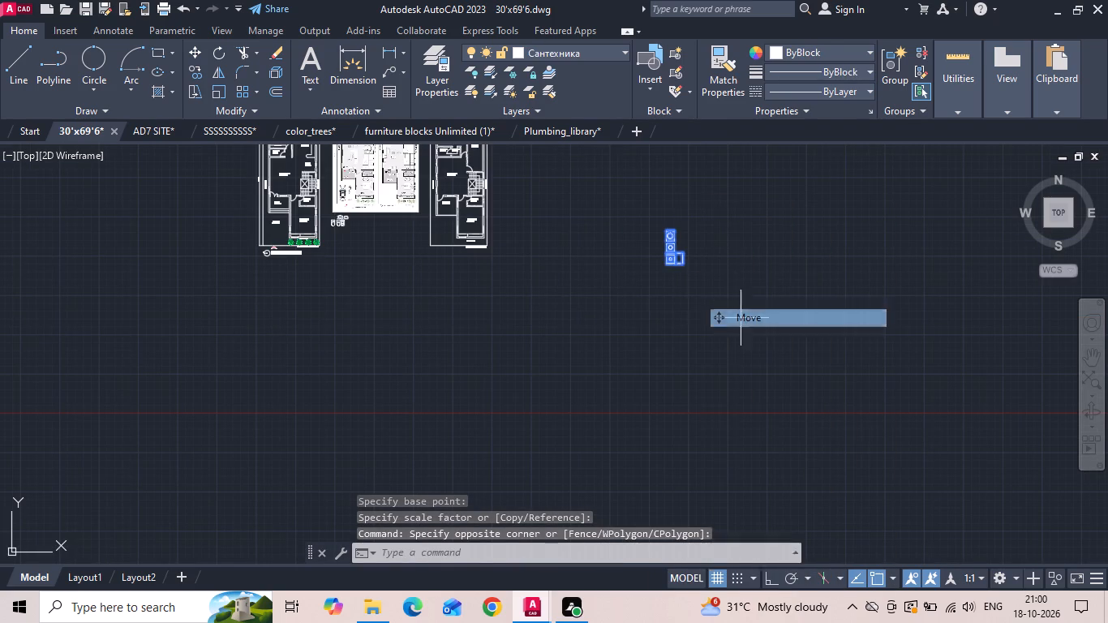
{"action": "left_click_drag", "start_coordinate": [624, 279], "coordinate": [562, 277]}
{"action": "left_click", "coordinate": [320, 265]}
Scale the washing-machine symbols below the reference image down further together, using a base point on the top machine.
{"action": "scroll", "coordinate": [342, 221], "scroll_direction": "up", "scroll_amount": 3}
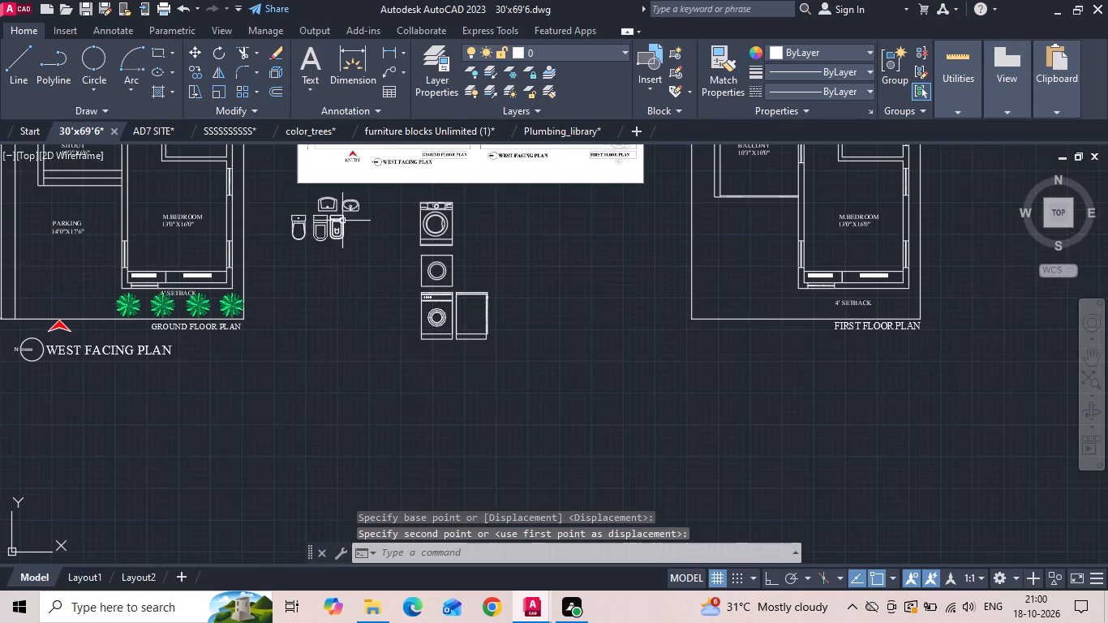
{"action": "left_click_drag", "start_coordinate": [410, 189], "coordinate": [423, 225]}
{"action": "left_click", "coordinate": [510, 374]}
{"action": "right_click", "coordinate": [510, 374]}
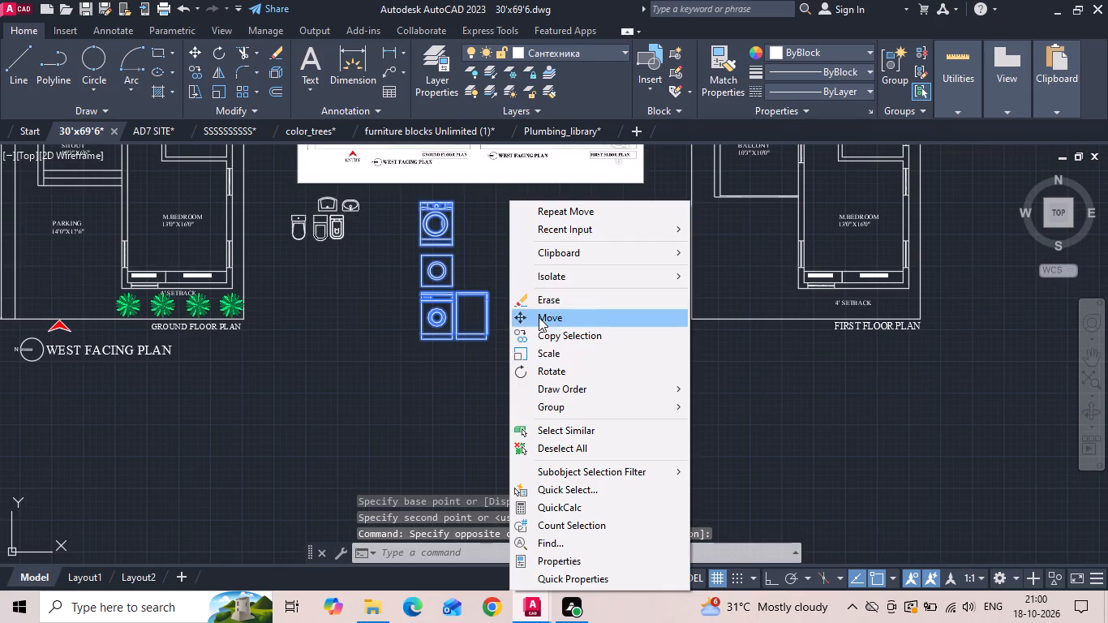
{"action": "left_click", "coordinate": [540, 349]}
{"action": "left_click", "coordinate": [438, 230]}
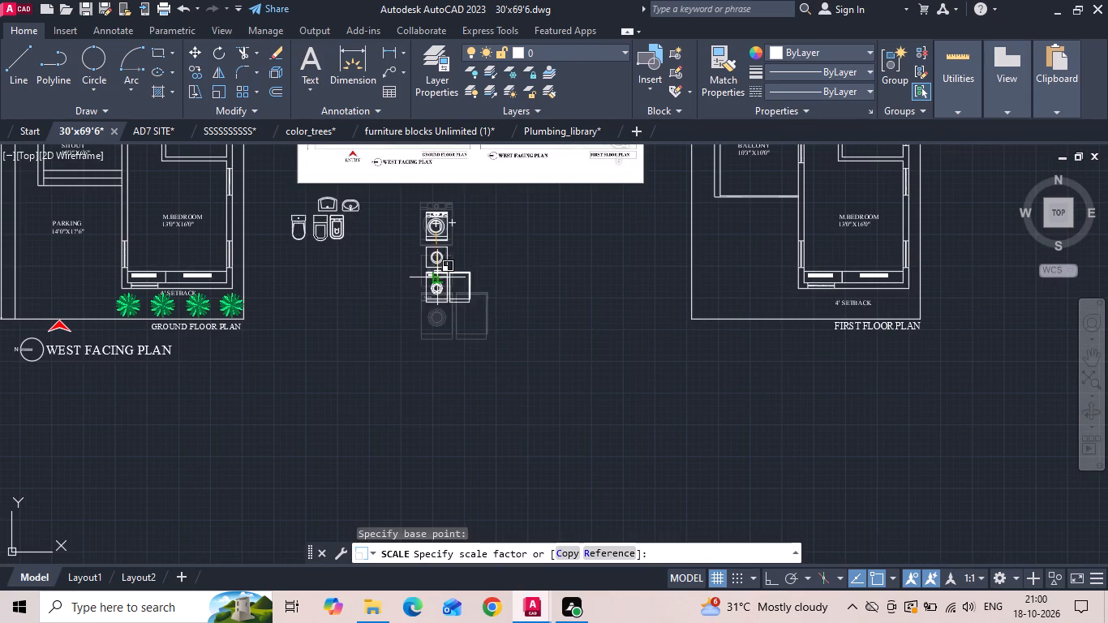
{"action": "left_click", "coordinate": [440, 279]}
Move the two faucet symbols from far away to the empty area beside the washing machines, below the reference image.
{"action": "scroll", "coordinate": [438, 272], "scroll_direction": "down", "scroll_amount": 3}
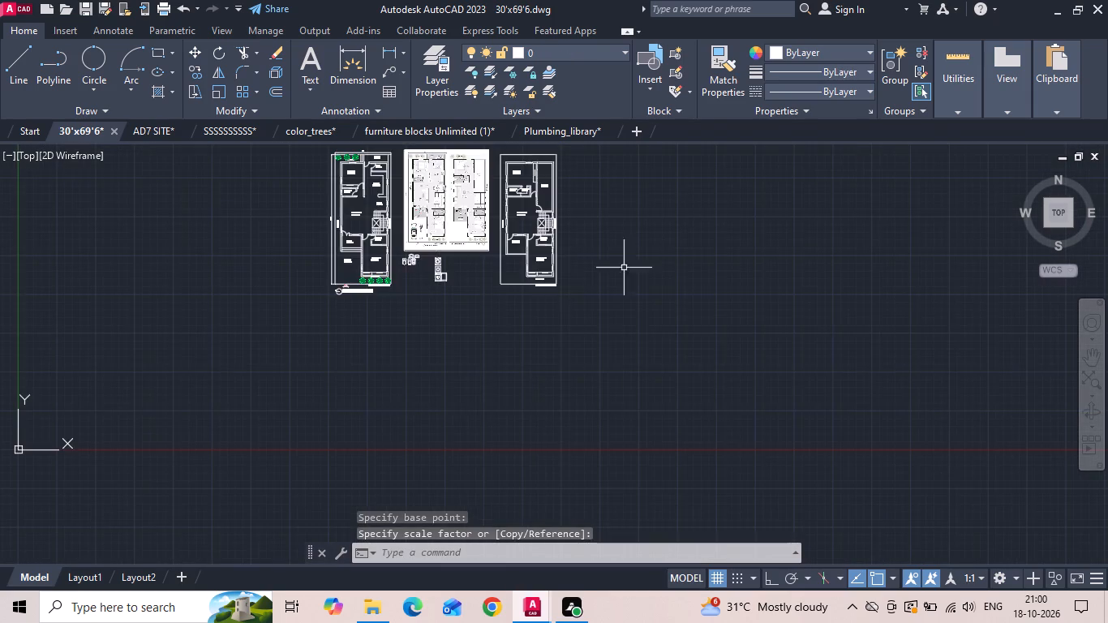
{"action": "scroll", "coordinate": [621, 283], "scroll_direction": "down", "scroll_amount": 3}
{"action": "scroll", "coordinate": [704, 293], "scroll_direction": "down", "scroll_amount": 2}
{"action": "scroll", "coordinate": [883, 276], "scroll_direction": "up", "scroll_amount": 2}
{"action": "left_click_drag", "start_coordinate": [986, 255], "coordinate": [849, 336]}
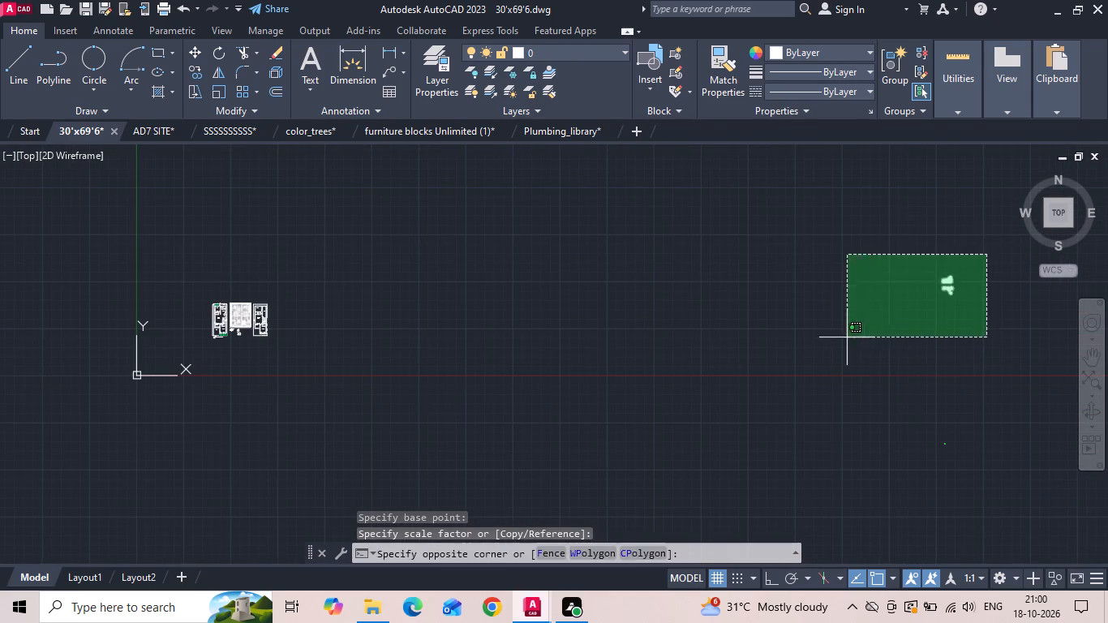
{"action": "left_click", "coordinate": [844, 338]}
{"action": "right_click", "coordinate": [842, 338]}
{"action": "left_click", "coordinate": [888, 319]}
{"action": "left_click_drag", "start_coordinate": [946, 292], "coordinate": [878, 310]}
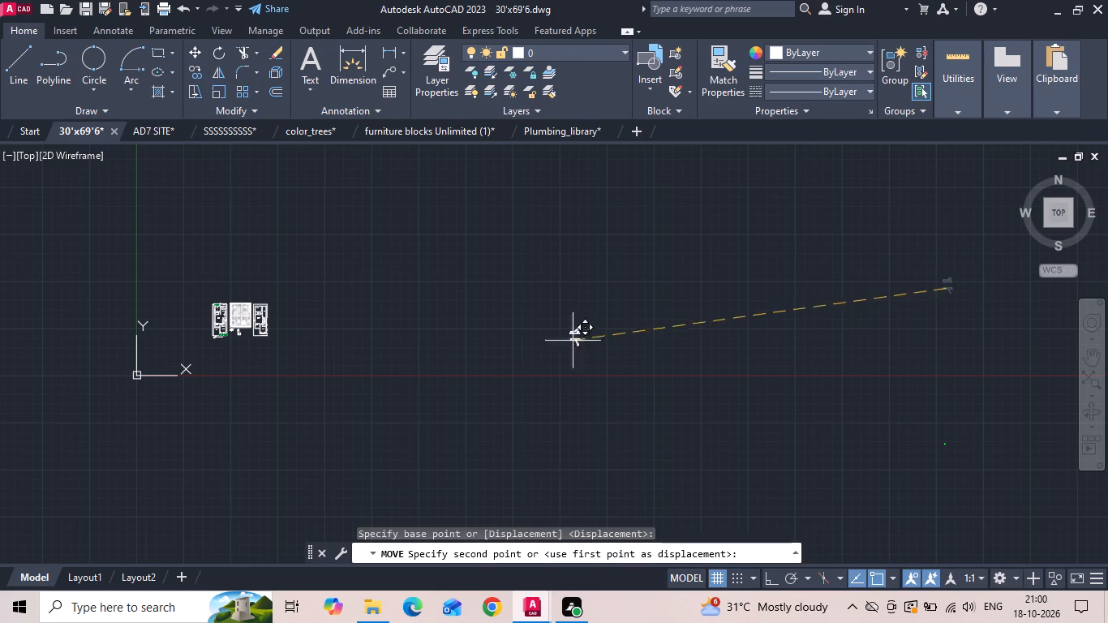
{"action": "middle_click_drag", "start_coordinate": [313, 383], "coordinate": [859, 365]}
{"action": "scroll", "coordinate": [744, 329], "scroll_direction": "up", "scroll_amount": 3}
{"action": "scroll", "coordinate": [949, 294], "scroll_direction": "up", "scroll_amount": 3}
{"action": "middle_click_drag", "start_coordinate": [810, 348], "coordinate": [716, 419]}
{"action": "left_click", "coordinate": [697, 421]}
Scale the two oversized faucet symbols down together from the upper faucet's base.
{"action": "left_click_drag", "start_coordinate": [804, 265], "coordinate": [745, 357]}
{"action": "left_click", "coordinate": [711, 425]}
{"action": "right_click", "coordinate": [733, 357]}
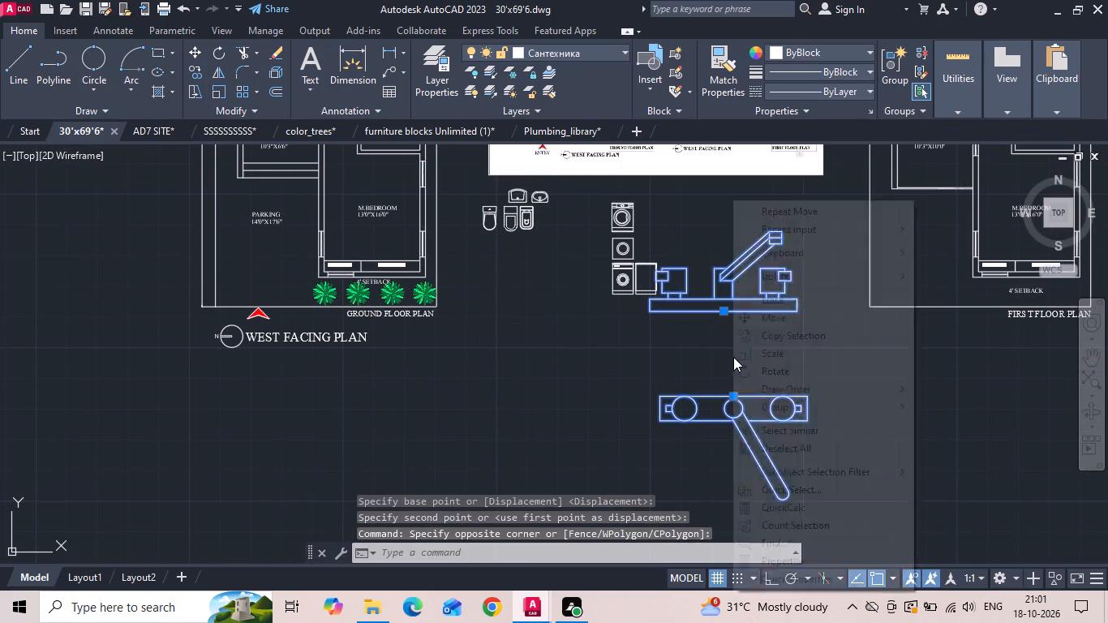
{"action": "left_click", "coordinate": [781, 356]}
{"action": "left_click", "coordinate": [722, 314]}
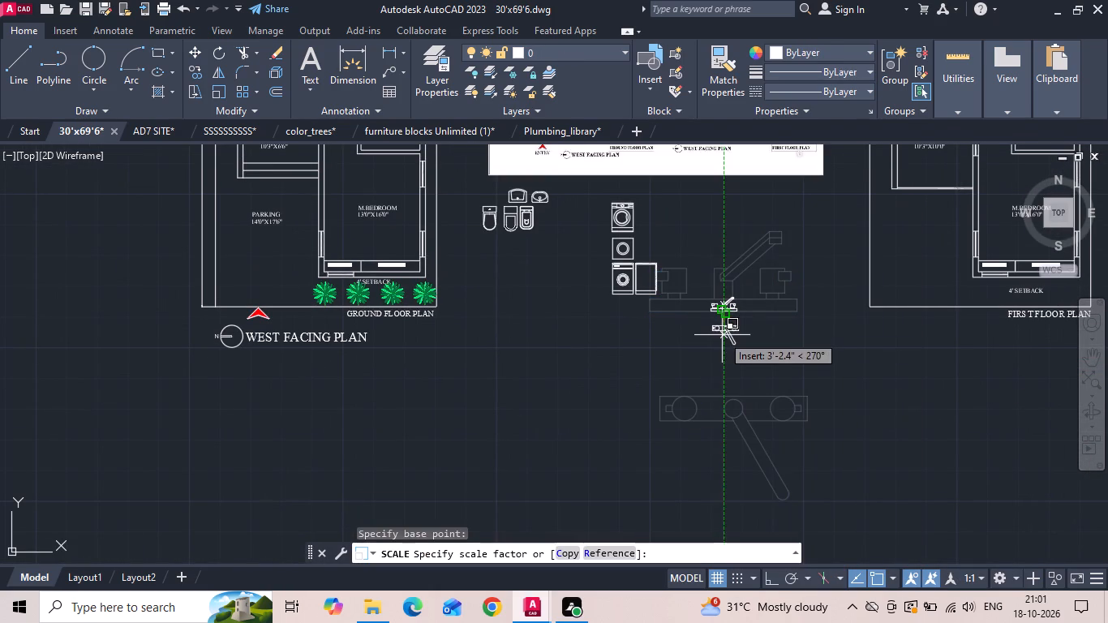
{"action": "left_click", "coordinate": [722, 335]}
Move the two reduced faucet symbols between the toilets and washbasins and the washing machines.
{"action": "left_click_drag", "start_coordinate": [737, 294], "coordinate": [702, 332]}
{"action": "left_click", "coordinate": [690, 345]}
{"action": "right_click", "coordinate": [690, 342]}
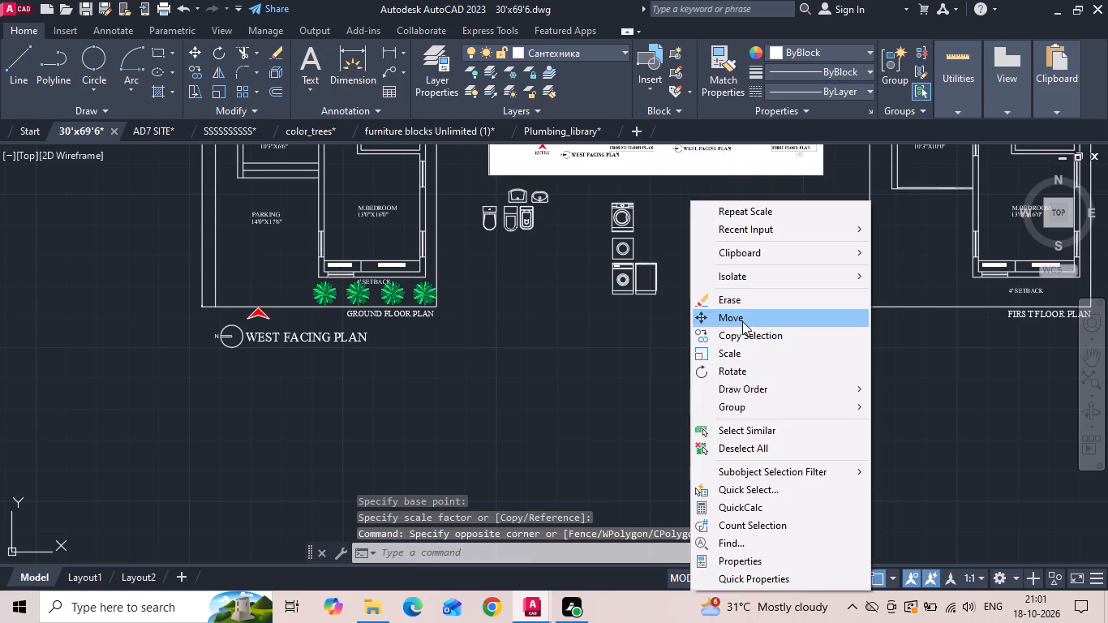
{"action": "left_click", "coordinate": [743, 321]}
{"action": "left_click_drag", "start_coordinate": [712, 312], "coordinate": [700, 308]}
{"action": "scroll", "coordinate": [581, 229], "scroll_direction": "up", "scroll_amount": 3}
{"action": "middle_click_drag", "start_coordinate": [504, 215], "coordinate": [552, 337]}
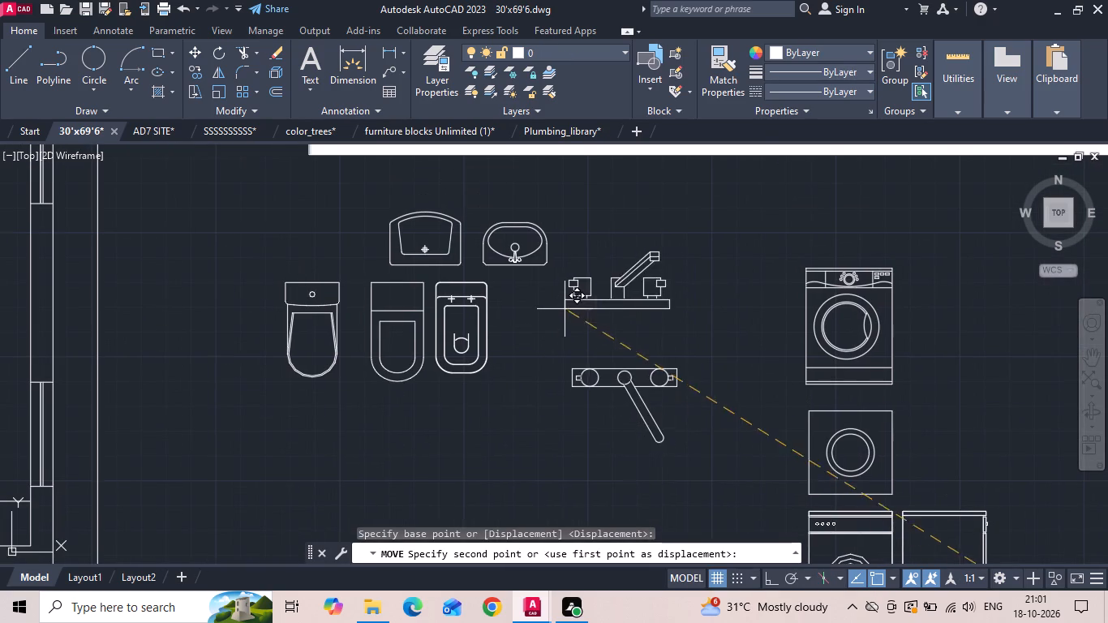
{"action": "left_click", "coordinate": [565, 309]}
Scale the two faucet symbols down again so they are smaller than the neighbouring washbasins.
{"action": "left_click_drag", "start_coordinate": [659, 231], "coordinate": [635, 327]}
{"action": "left_click", "coordinate": [612, 393]}
{"action": "right_click", "coordinate": [608, 389]}
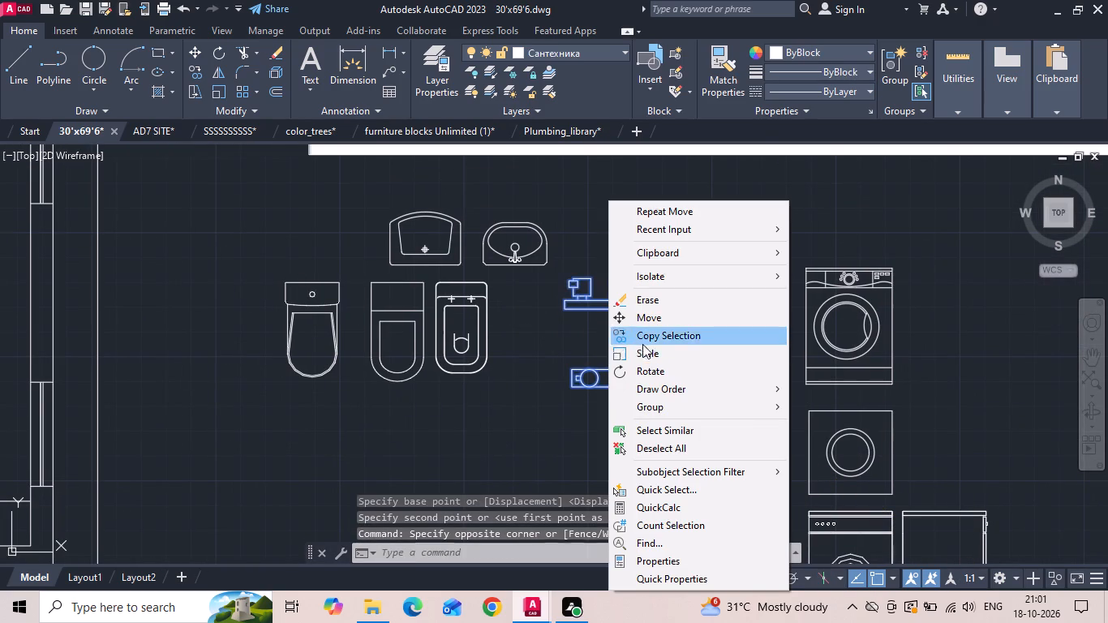
{"action": "left_click", "coordinate": [640, 360]}
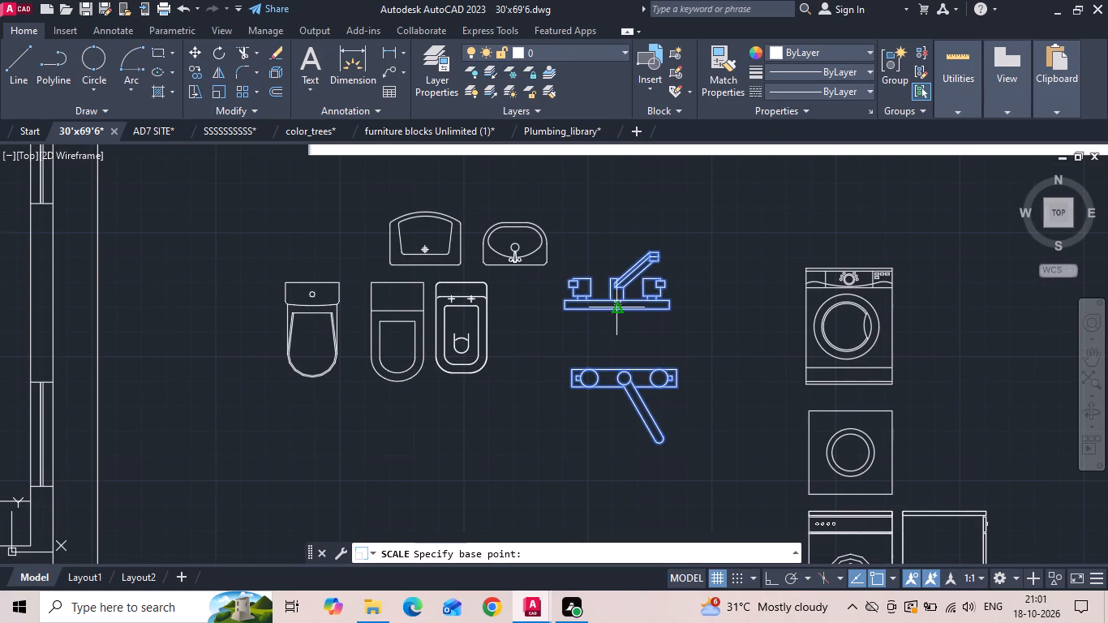
{"action": "left_click", "coordinate": [617, 307]}
{"action": "left_click", "coordinate": [619, 342]}
Delete the toilet symbol nearest the faucets, the third in the row of toilets.
{"action": "scroll", "coordinate": [636, 333], "scroll_direction": "down", "scroll_amount": 1}
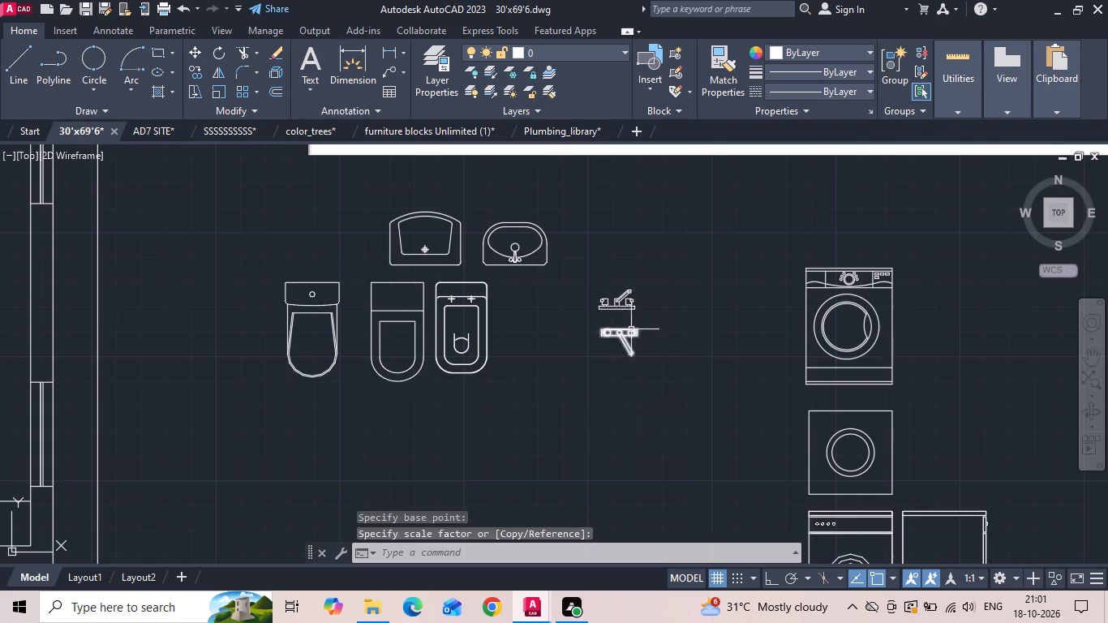
{"action": "middle_click_drag", "start_coordinate": [493, 365], "coordinate": [585, 440]}
{"action": "scroll", "coordinate": [597, 452], "scroll_direction": "down", "scroll_amount": 1}
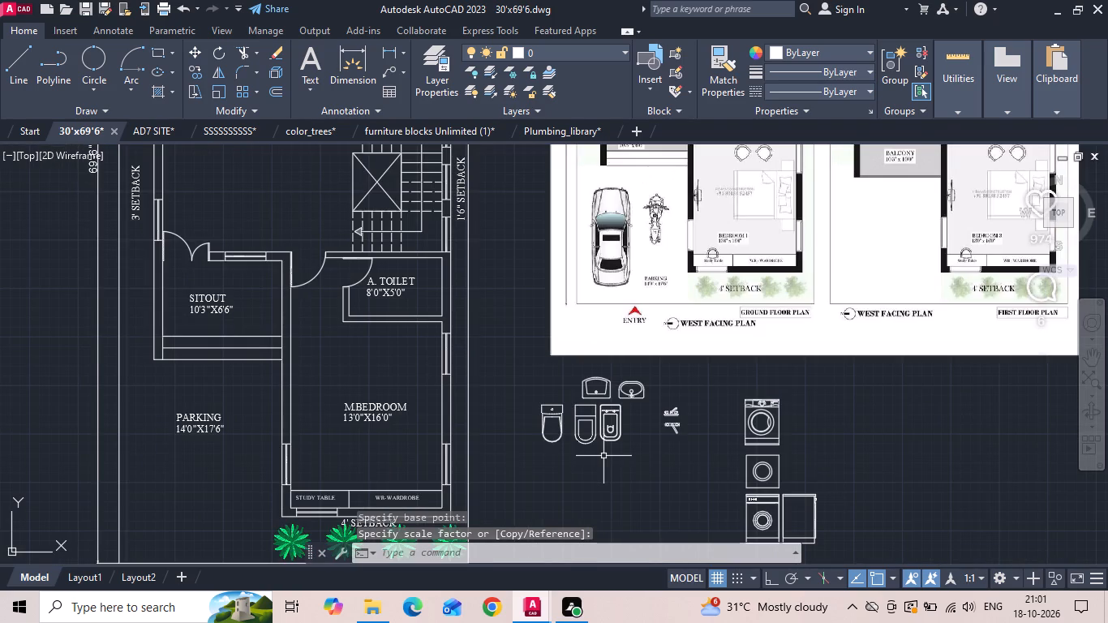
{"action": "middle_click_drag", "start_coordinate": [590, 456], "coordinate": [578, 531]}
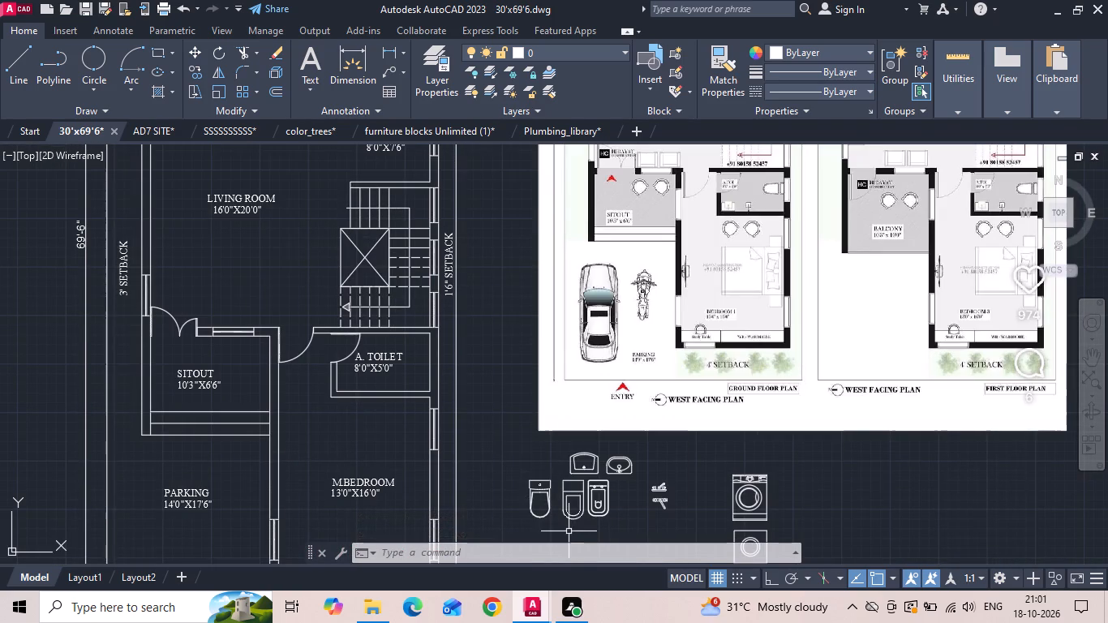
{"action": "scroll", "coordinate": [585, 517], "scroll_direction": "up", "scroll_amount": 2}
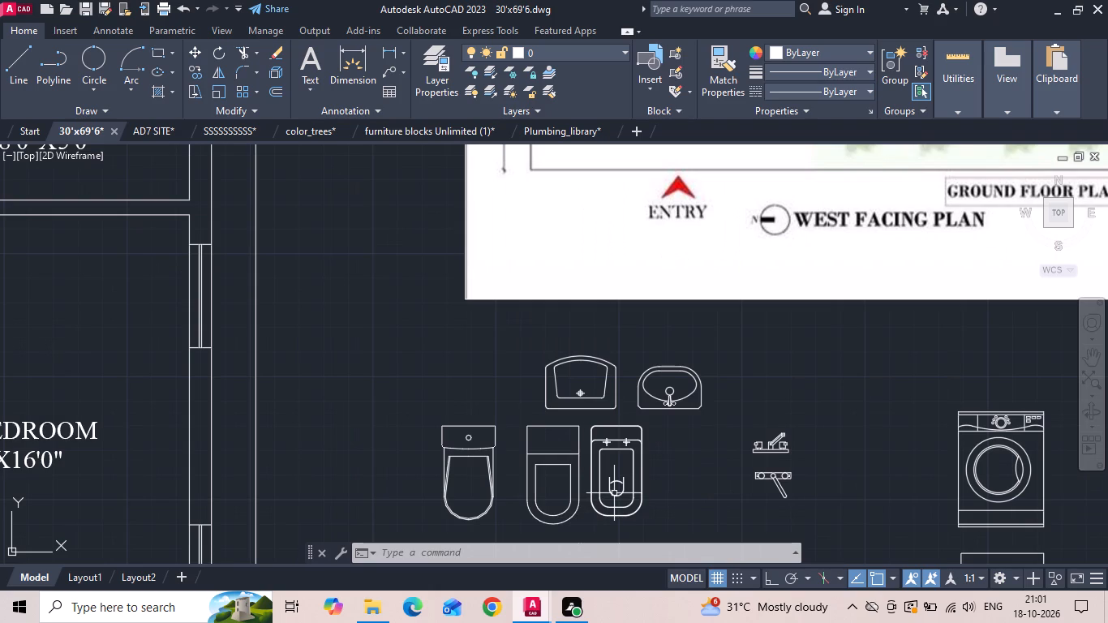
{"action": "left_click", "coordinate": [616, 491]}
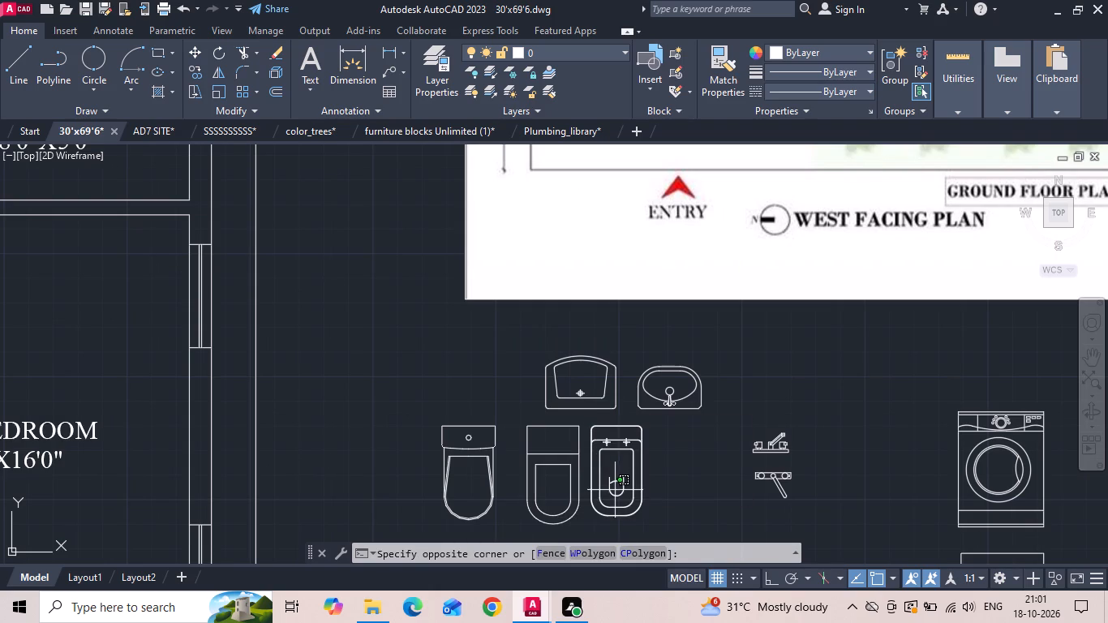
{"action": "left_click", "coordinate": [582, 420]}
{"action": "key", "text": "Delete"}
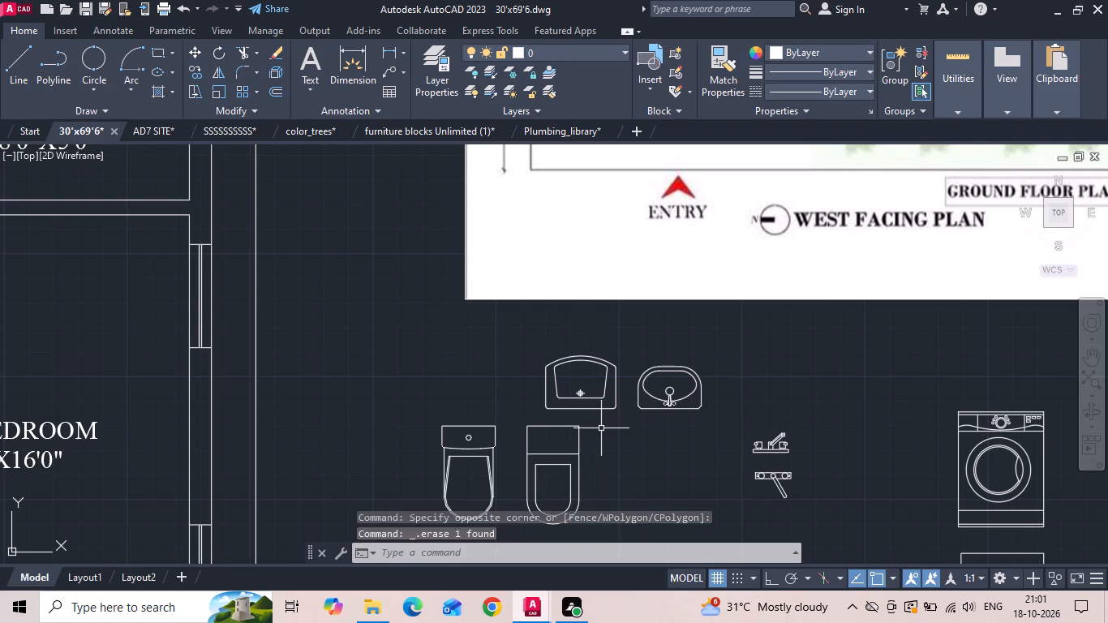
Rotate the tapered toilet with the round flush button a quarter turn clockwise, with Ortho on.
{"action": "left_click", "coordinate": [481, 446]}
{"action": "right_click", "coordinate": [479, 445]}
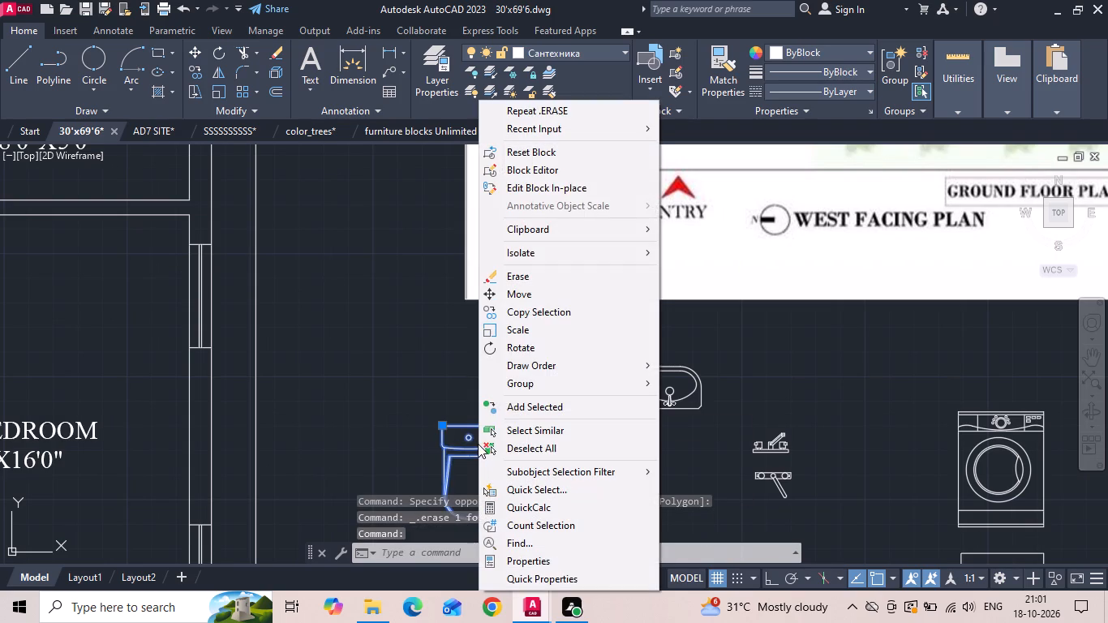
{"action": "left_click", "coordinate": [545, 343]}
{"action": "left_click", "coordinate": [487, 396]}
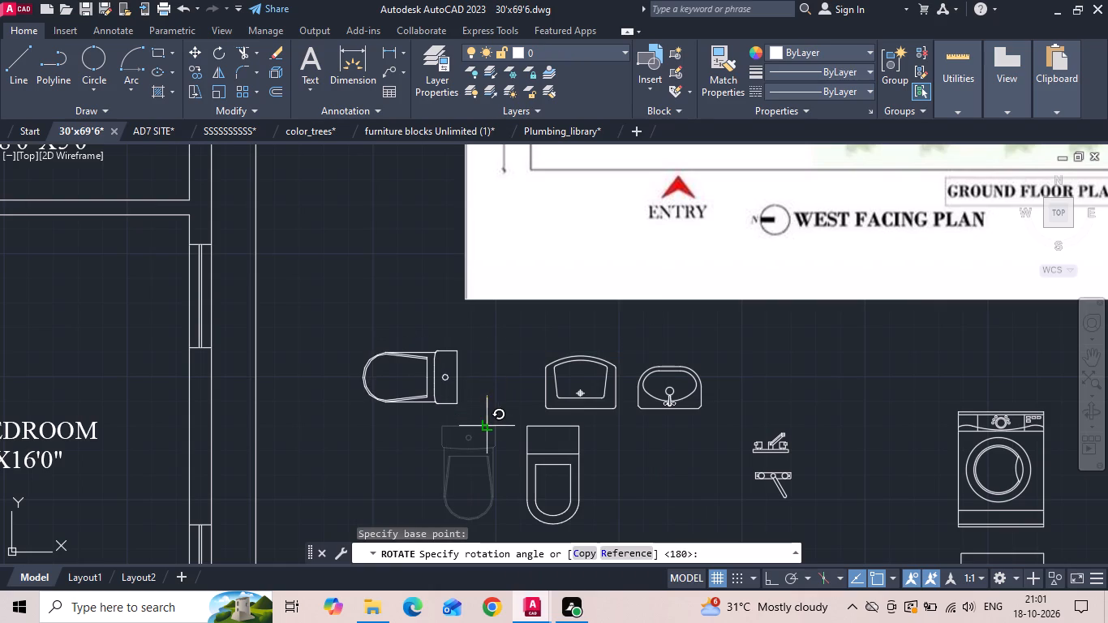
{"action": "key", "text": "F8"}
{"action": "left_click", "coordinate": [490, 431]}
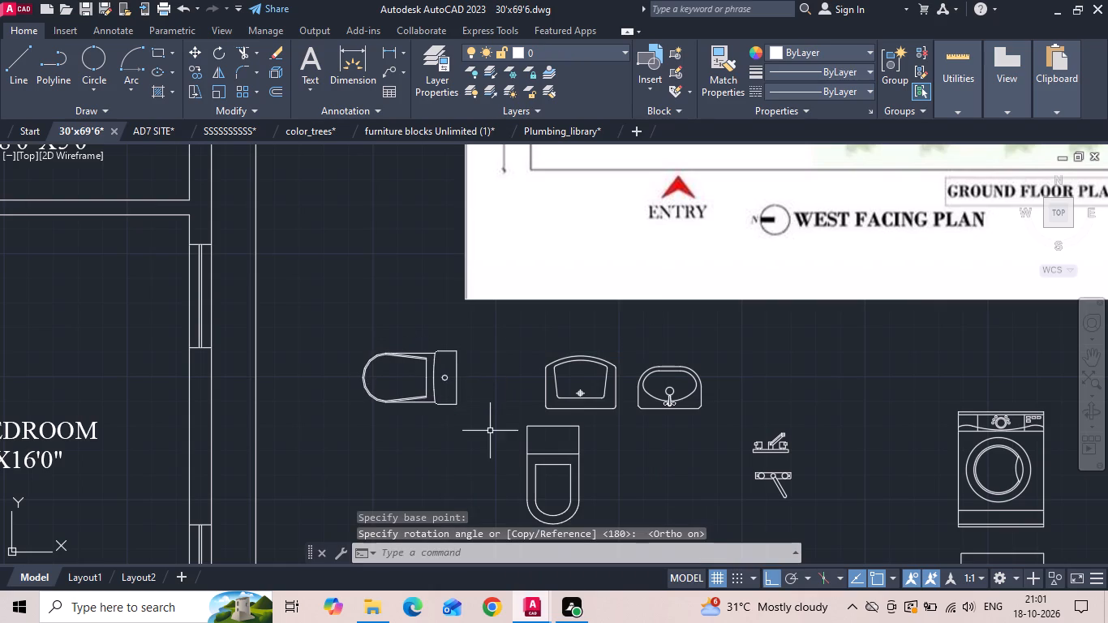
Move the rotated toilet into the ground-floor A. TOILET, with its tank against the midpoint of the 1'6" setback-side wall.
{"action": "left_click_drag", "start_coordinate": [476, 405], "coordinate": [438, 399]}
{"action": "left_click", "coordinate": [401, 389]}
{"action": "right_click", "coordinate": [401, 389]}
{"action": "left_click", "coordinate": [467, 290]}
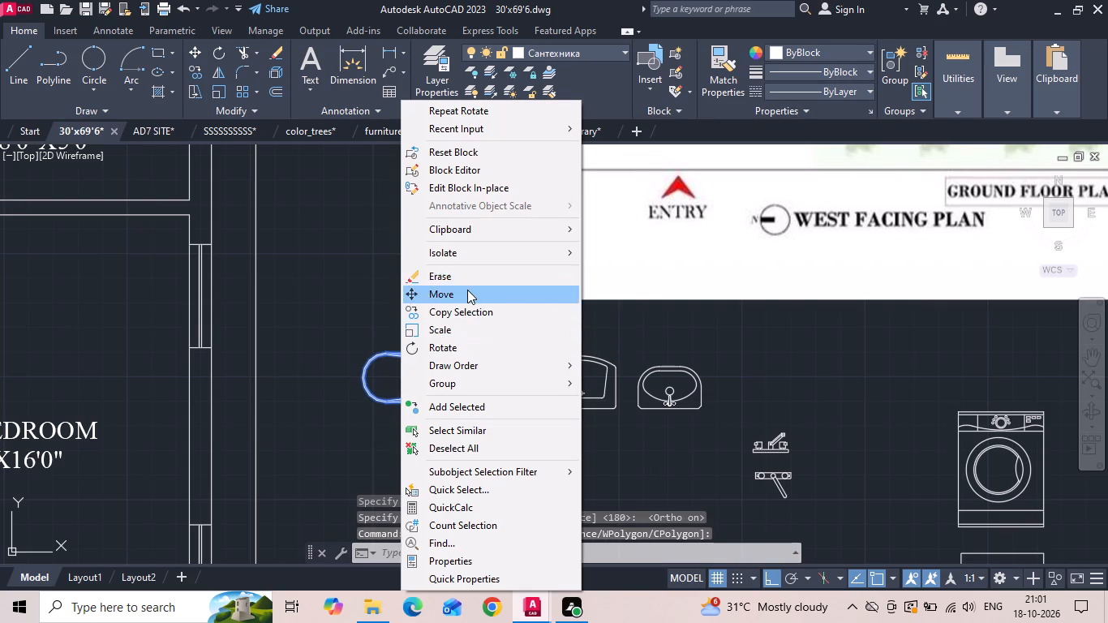
{"action": "left_click", "coordinate": [458, 380]}
{"action": "scroll", "coordinate": [458, 443], "scroll_direction": "down", "scroll_amount": 4}
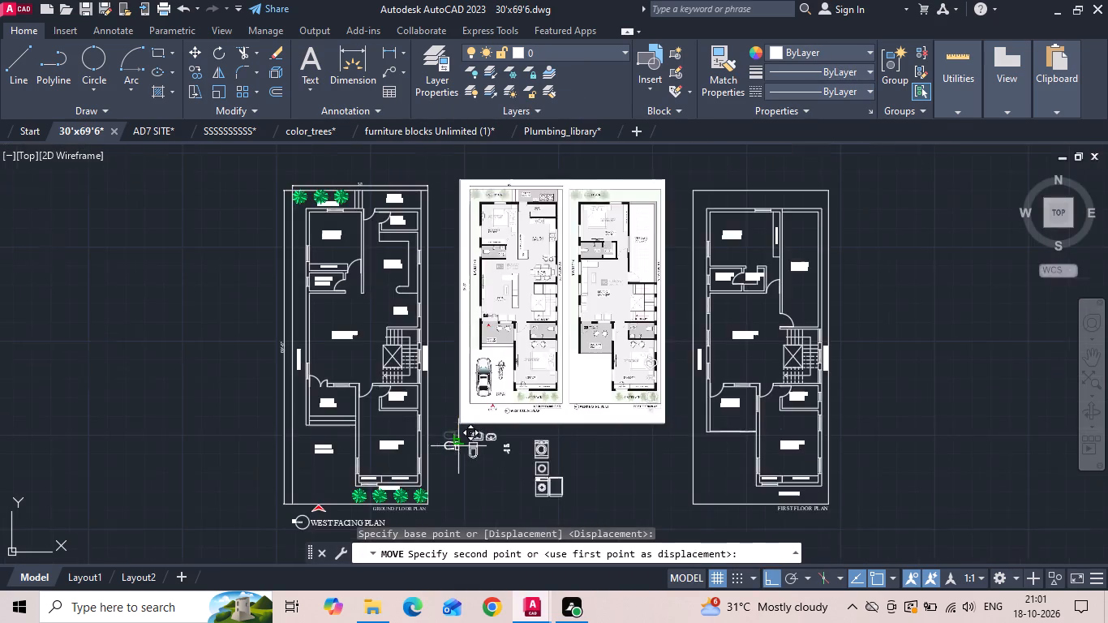
{"action": "scroll", "coordinate": [378, 381], "scroll_direction": "up", "scroll_amount": 3}
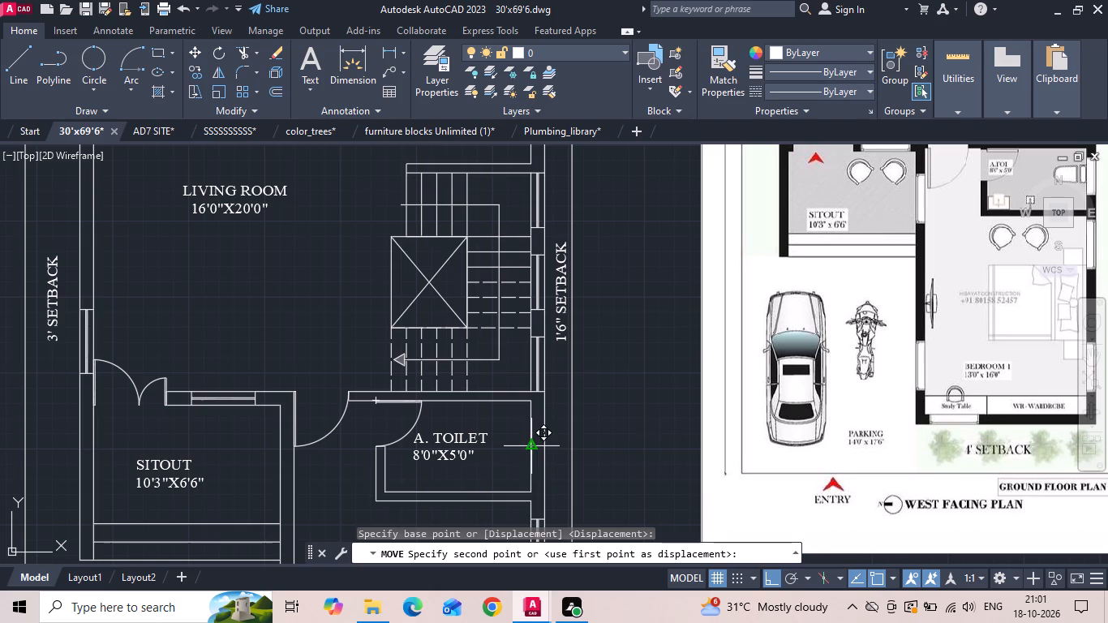
{"action": "left_click", "coordinate": [532, 447]}
Scale the toilet in the A. TOILET down to about 2'-9" long, based at the midpoint of its back edge.
{"action": "scroll", "coordinate": [536, 402], "scroll_direction": "down", "scroll_amount": 1}
{"action": "scroll", "coordinate": [521, 448], "scroll_direction": "up", "scroll_amount": 2}
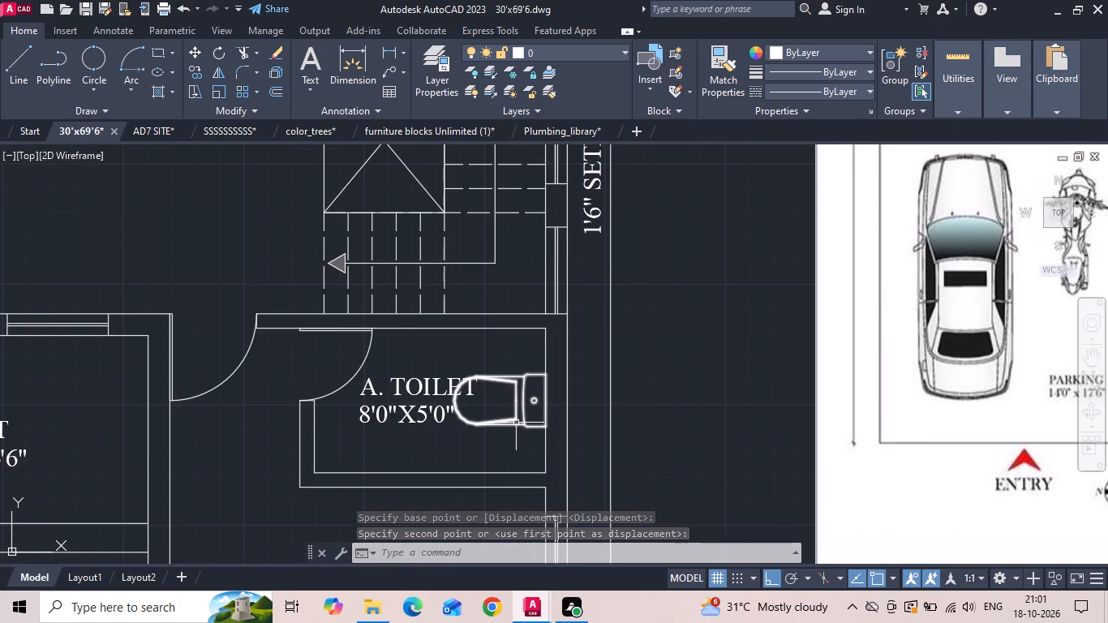
{"action": "scroll", "coordinate": [408, 391], "scroll_direction": "down", "scroll_amount": 1}
{"action": "middle_click_drag", "start_coordinate": [405, 417], "coordinate": [384, 462]}
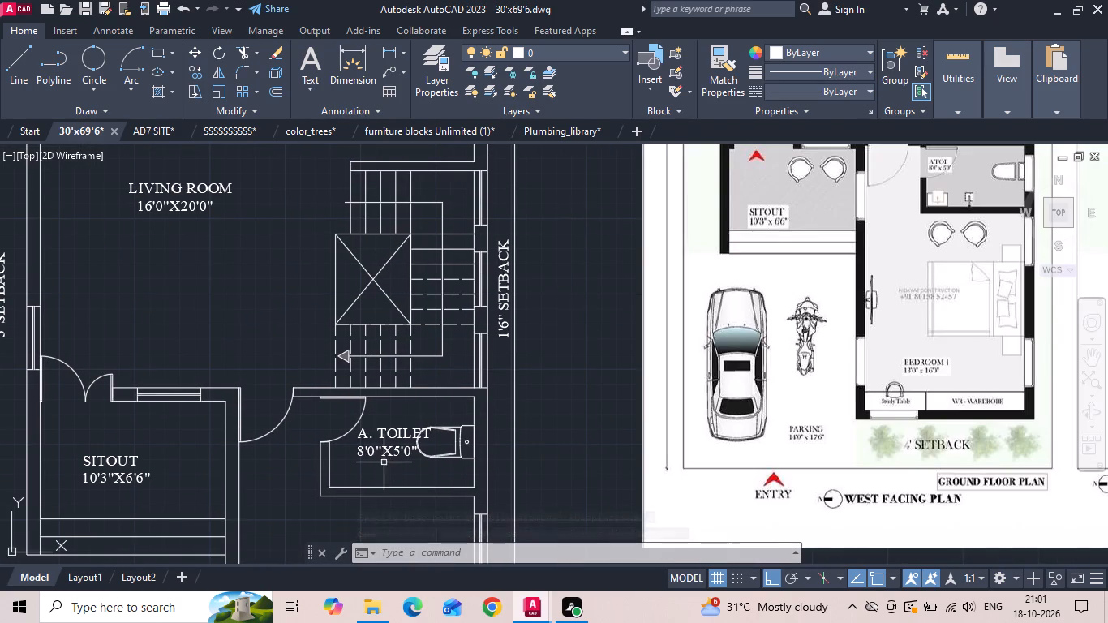
{"action": "left_click", "coordinate": [440, 453]}
{"action": "right_click", "coordinate": [440, 453]}
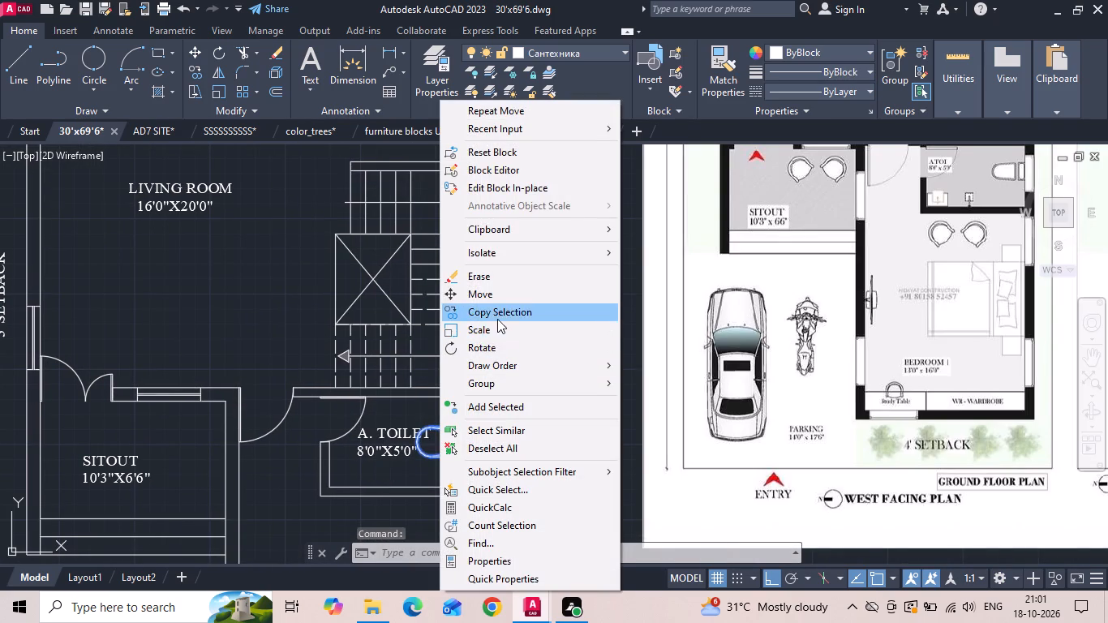
{"action": "left_click", "coordinate": [489, 331]}
{"action": "scroll", "coordinate": [466, 483], "scroll_direction": "up", "scroll_amount": 2}
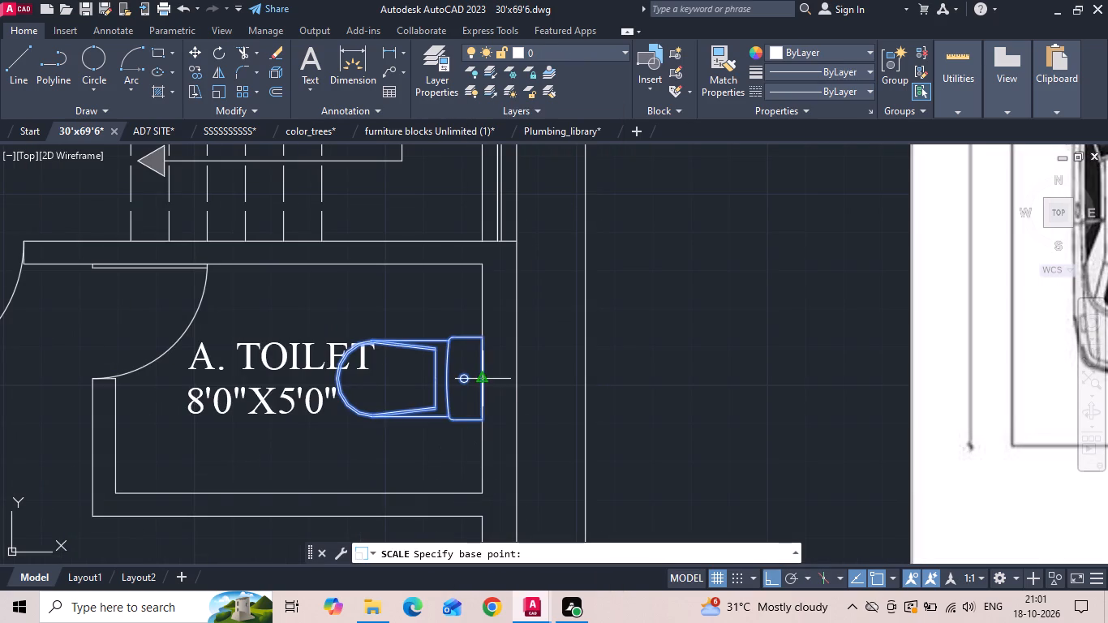
{"action": "left_click", "coordinate": [485, 380]}
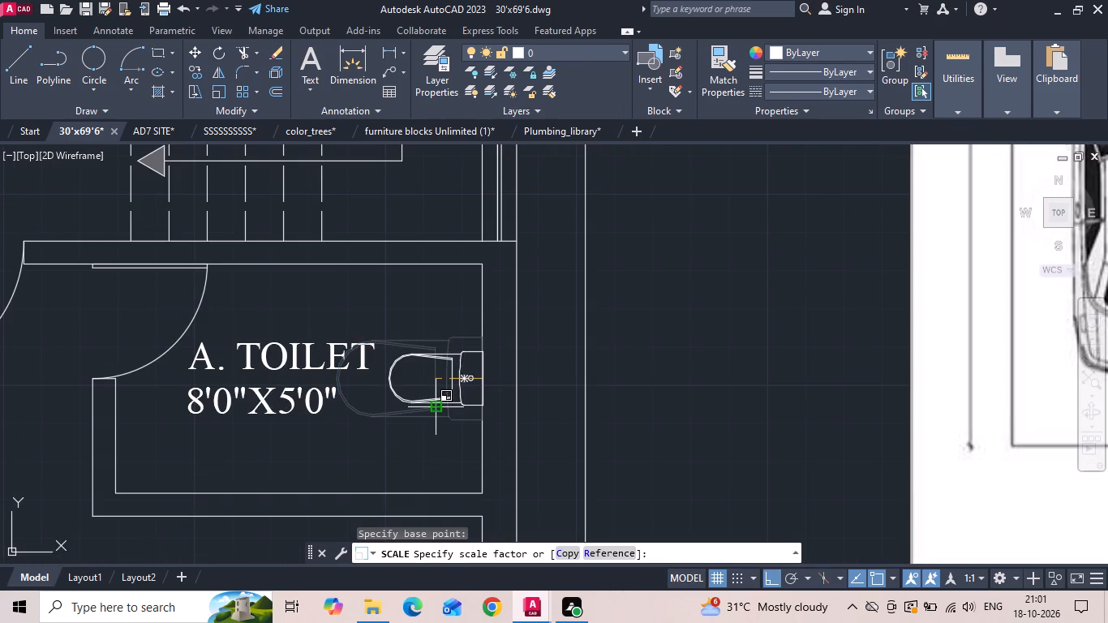
{"action": "scroll", "coordinate": [431, 407], "scroll_direction": "up", "scroll_amount": 1}
{"action": "left_click", "coordinate": [424, 416]}
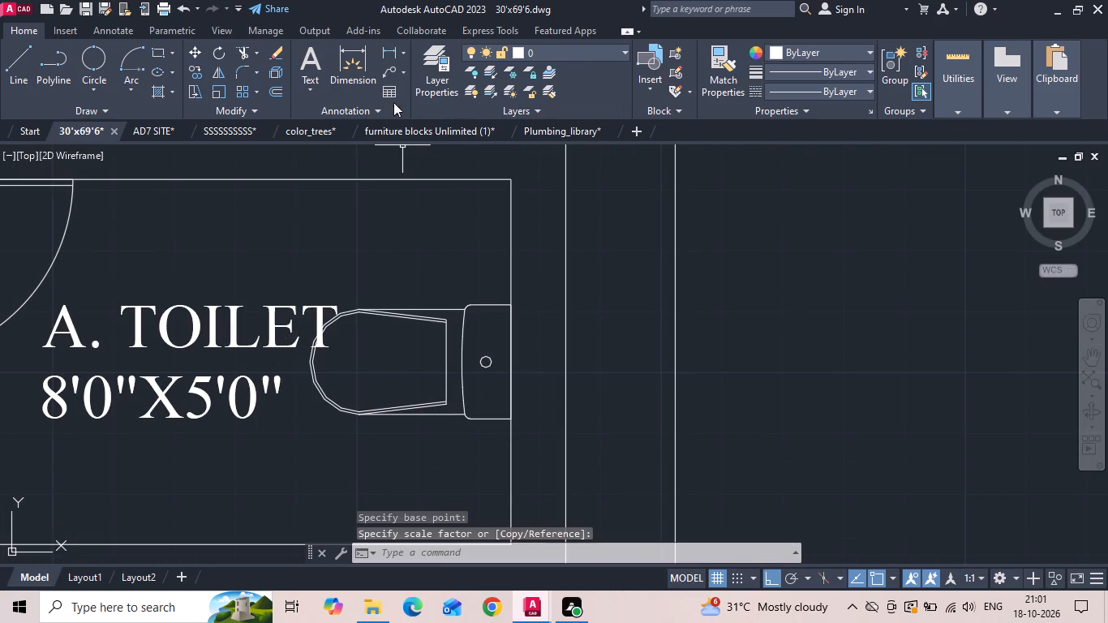
Measure the toilet's length from its front edge to the wall with a temporary linear dimension.
{"action": "left_click", "coordinate": [392, 48]}
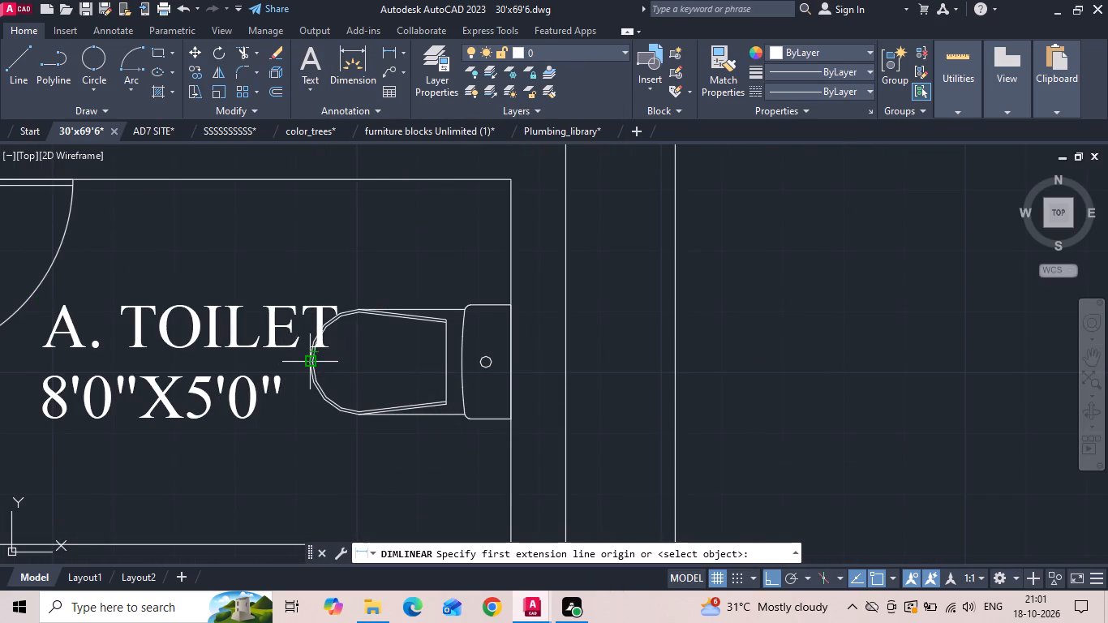
{"action": "left_click", "coordinate": [306, 366]}
{"action": "left_click", "coordinate": [515, 362]}
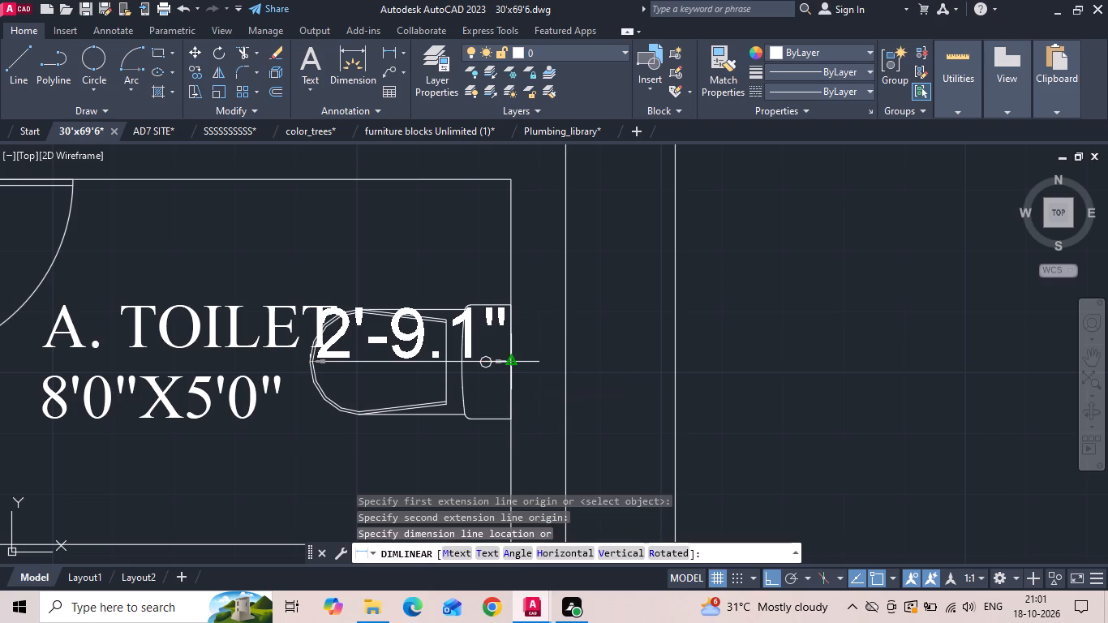
{"action": "key", "text": "Escape"}
Scale the toilet in the ground-floor A. TOILET down slightly, based at the midpoint of its back edge.
{"action": "left_click_drag", "start_coordinate": [511, 373], "coordinate": [482, 403]}
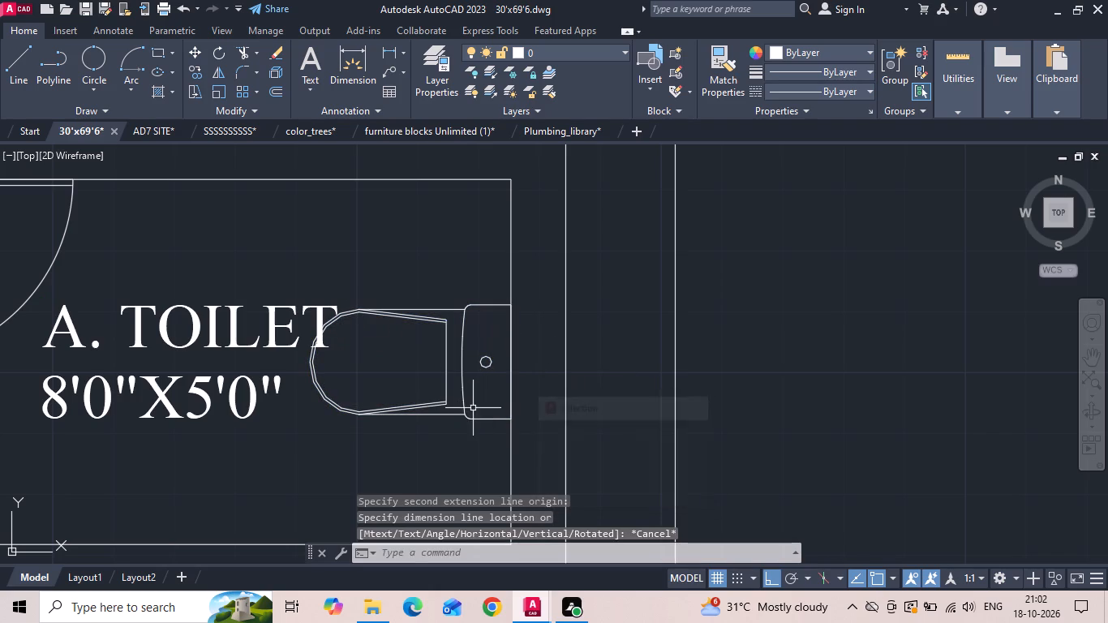
{"action": "left_click", "coordinate": [471, 408]}
{"action": "left_click", "coordinate": [463, 361]}
{"action": "right_click", "coordinate": [462, 359]}
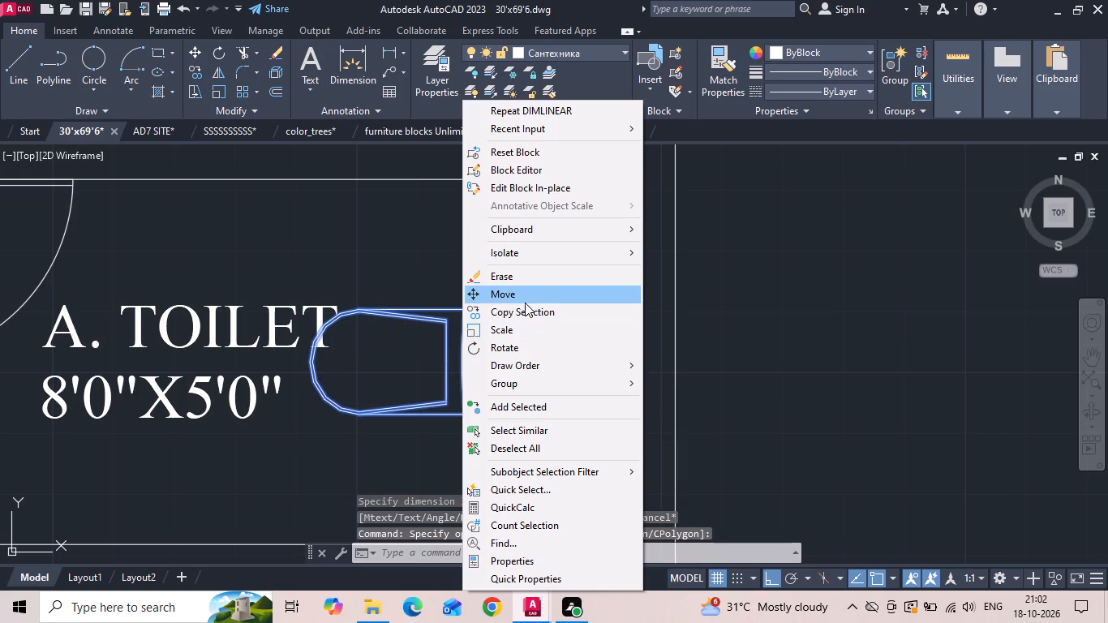
{"action": "left_click", "coordinate": [523, 323]}
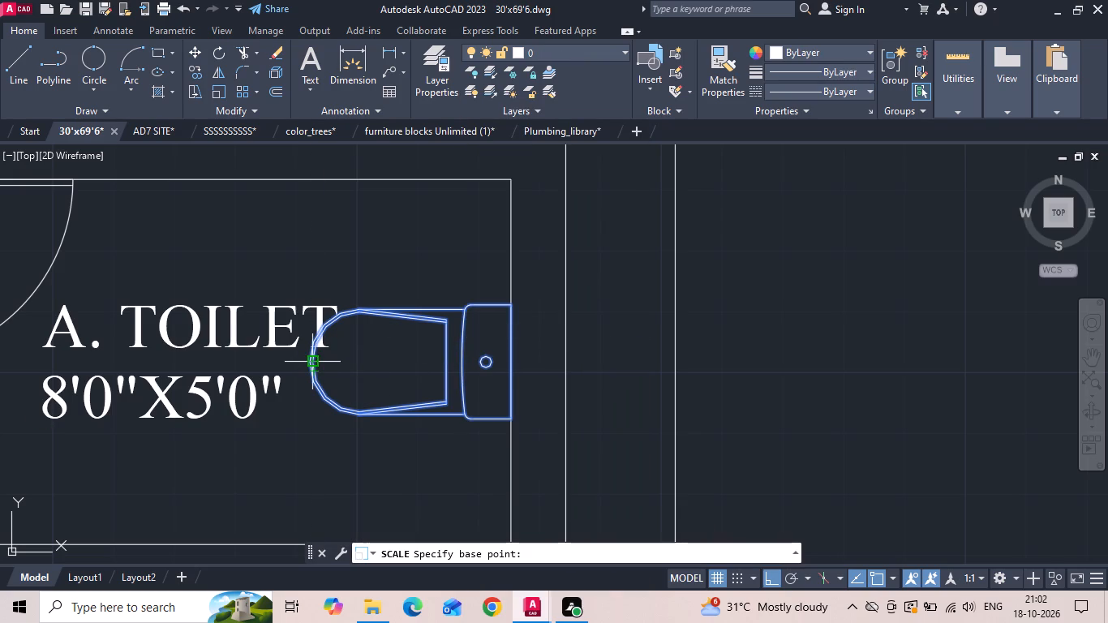
{"action": "left_click", "coordinate": [511, 360]}
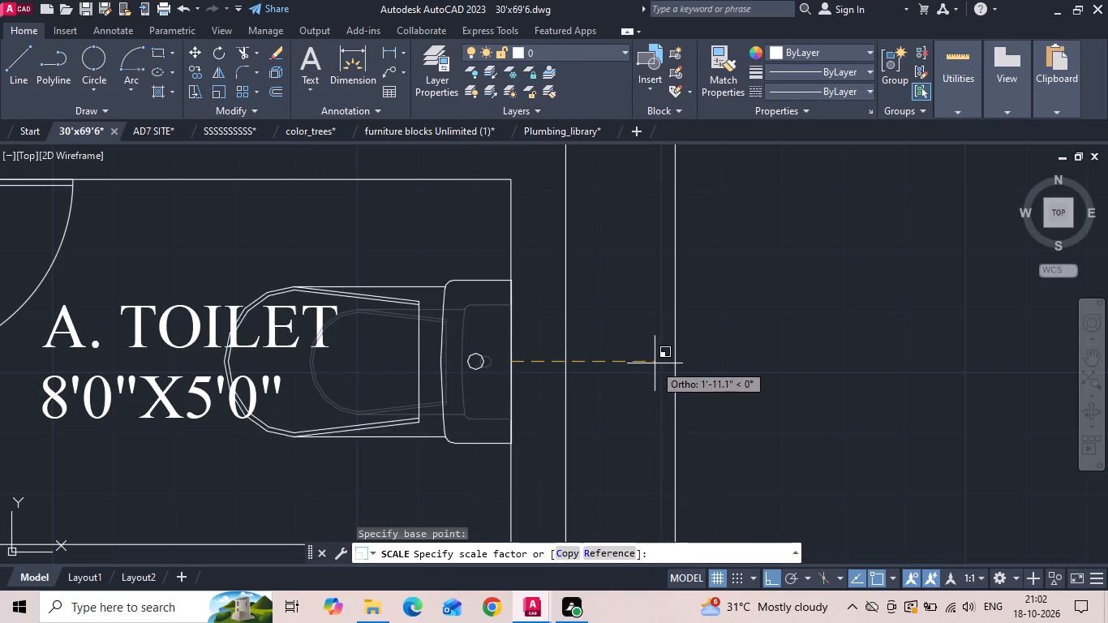
{"action": "left_click", "coordinate": [601, 377]}
Copy the first-floor A. TOILET window into the ground-floor A. TOILET's setback-side wall, using the room's inner corner beside the staircase as reference.
{"action": "scroll", "coordinate": [429, 373], "scroll_direction": "down", "scroll_amount": 4}
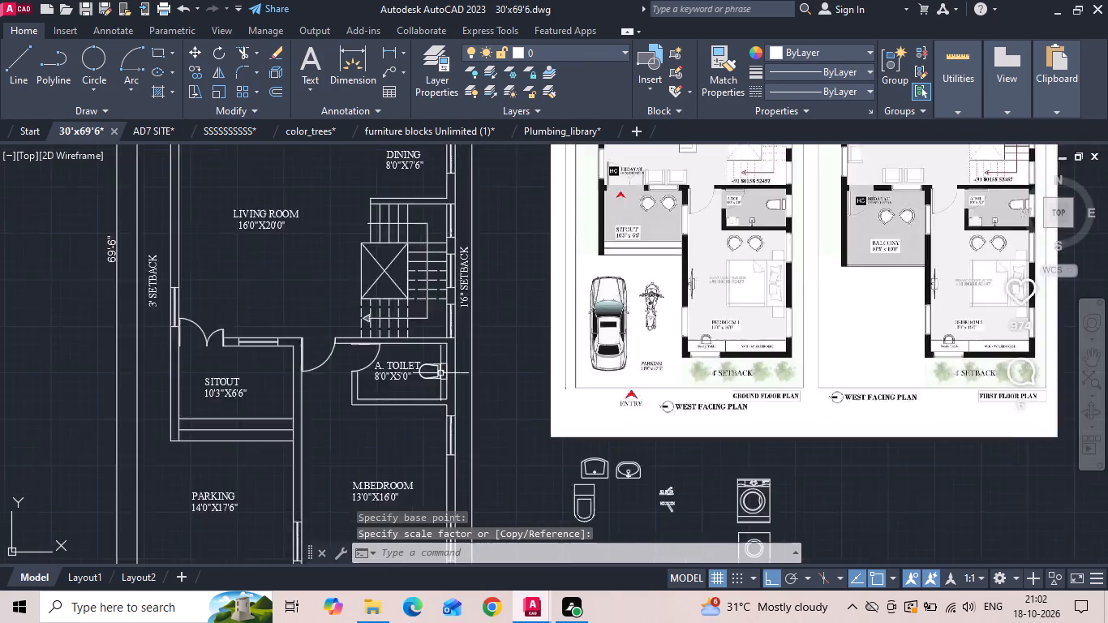
{"action": "scroll", "coordinate": [440, 373], "scroll_direction": "down", "scroll_amount": 1}
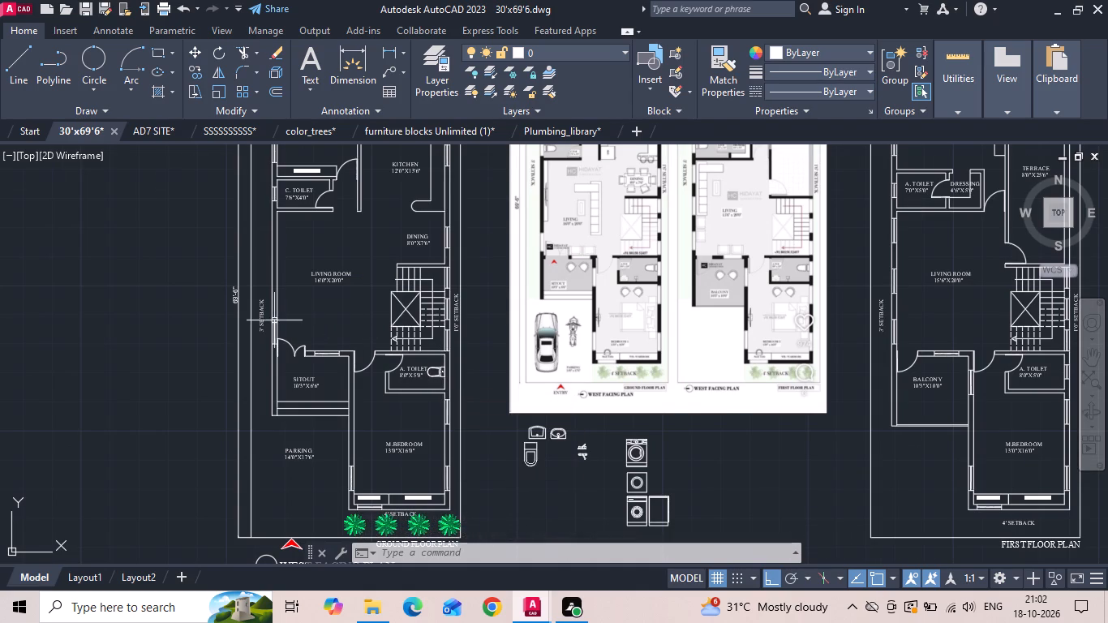
{"action": "scroll", "coordinate": [274, 320], "scroll_direction": "down", "scroll_amount": 1}
{"action": "scroll", "coordinate": [797, 376], "scroll_direction": "up", "scroll_amount": 2}
{"action": "scroll", "coordinate": [713, 308], "scroll_direction": "up", "scroll_amount": 3}
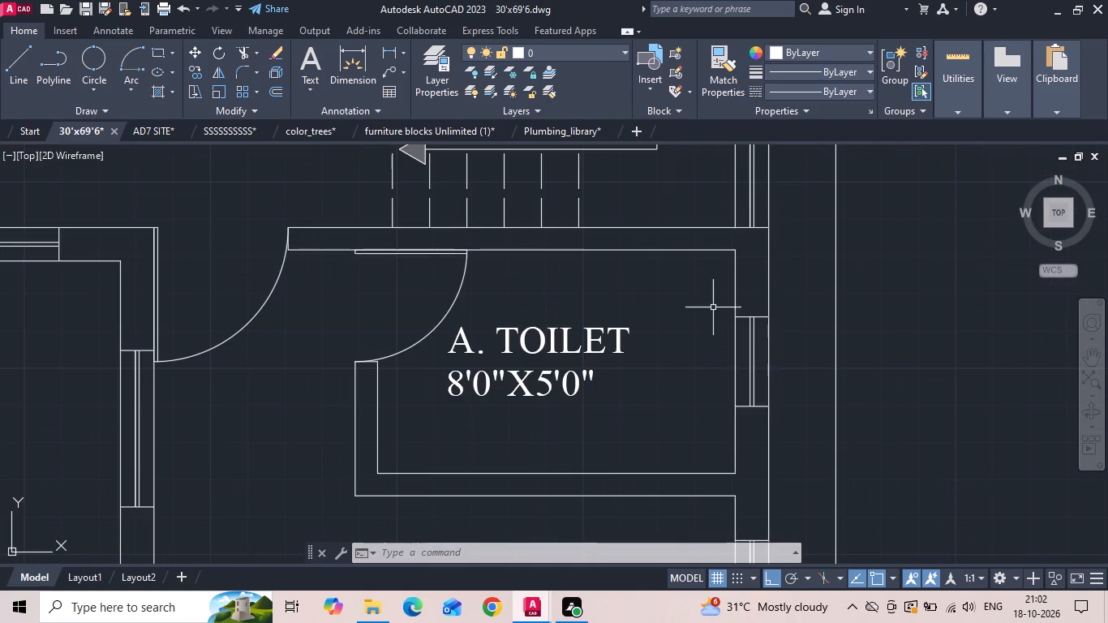
{"action": "left_click_drag", "start_coordinate": [713, 307], "coordinate": [735, 367]}
{"action": "left_click", "coordinate": [803, 437]}
{"action": "right_click", "coordinate": [801, 431]}
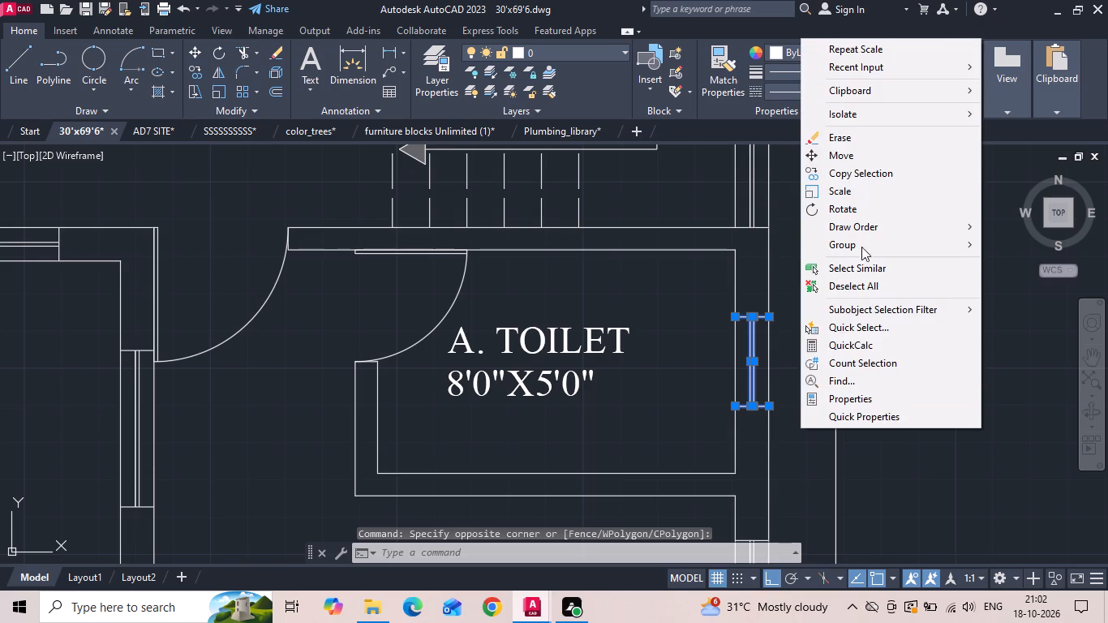
{"action": "left_click", "coordinate": [867, 168]}
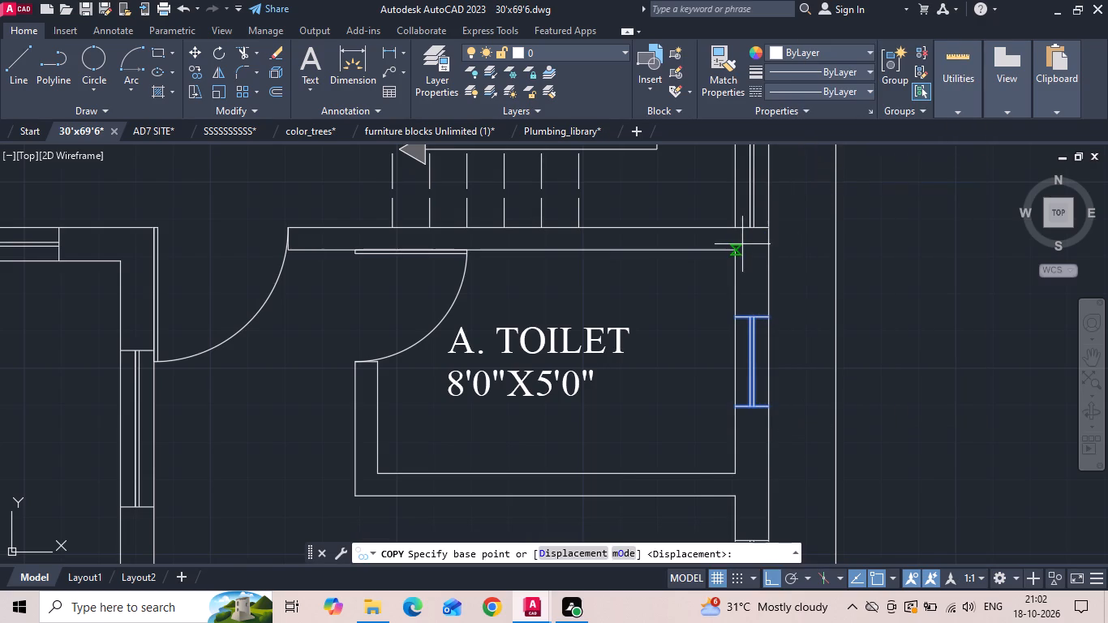
{"action": "scroll", "coordinate": [740, 246], "scroll_direction": "up", "scroll_amount": 3}
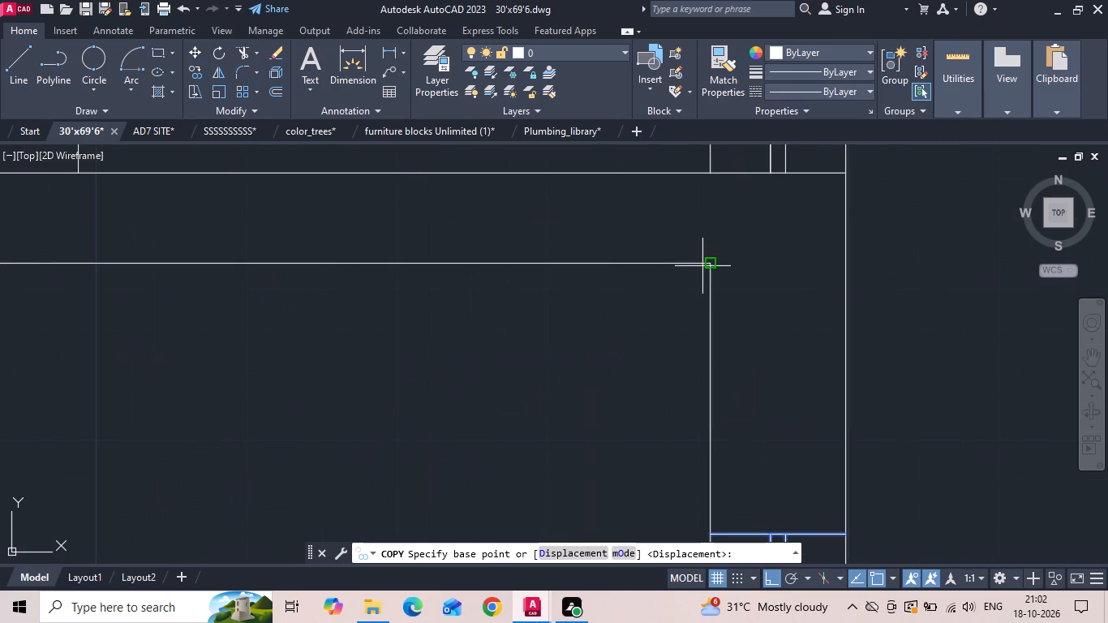
{"action": "left_click", "coordinate": [714, 264]}
{"action": "scroll", "coordinate": [818, 286], "scroll_direction": "down", "scroll_amount": 8}
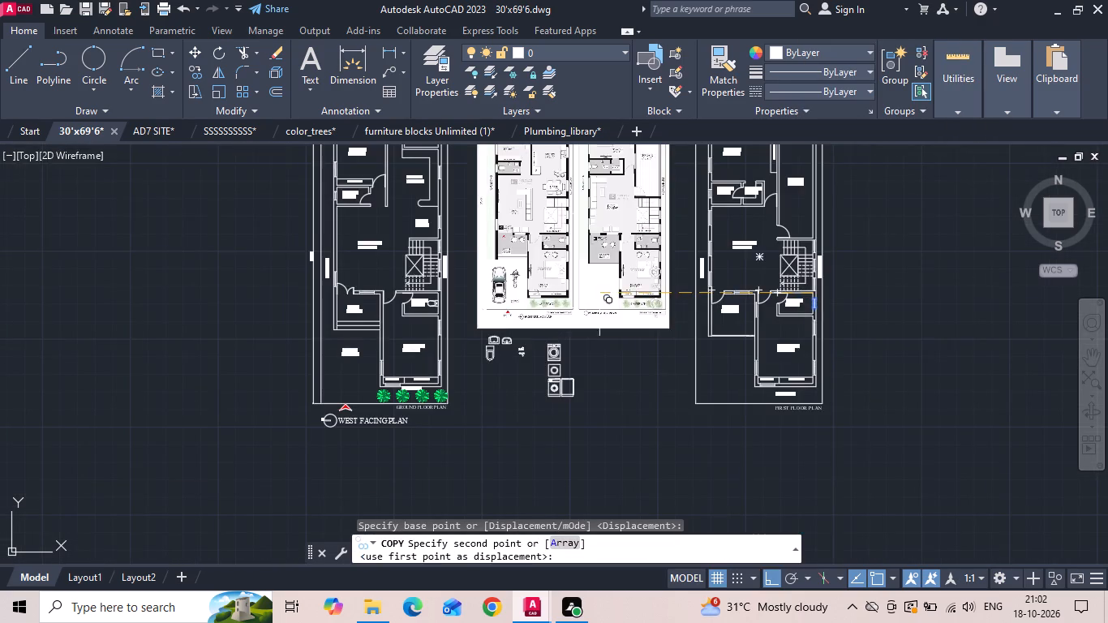
{"action": "scroll", "coordinate": [415, 310], "scroll_direction": "up", "scroll_amount": 3}
{"action": "scroll", "coordinate": [479, 286], "scroll_direction": "up", "scroll_amount": 2}
{"action": "left_click", "coordinate": [522, 166]}
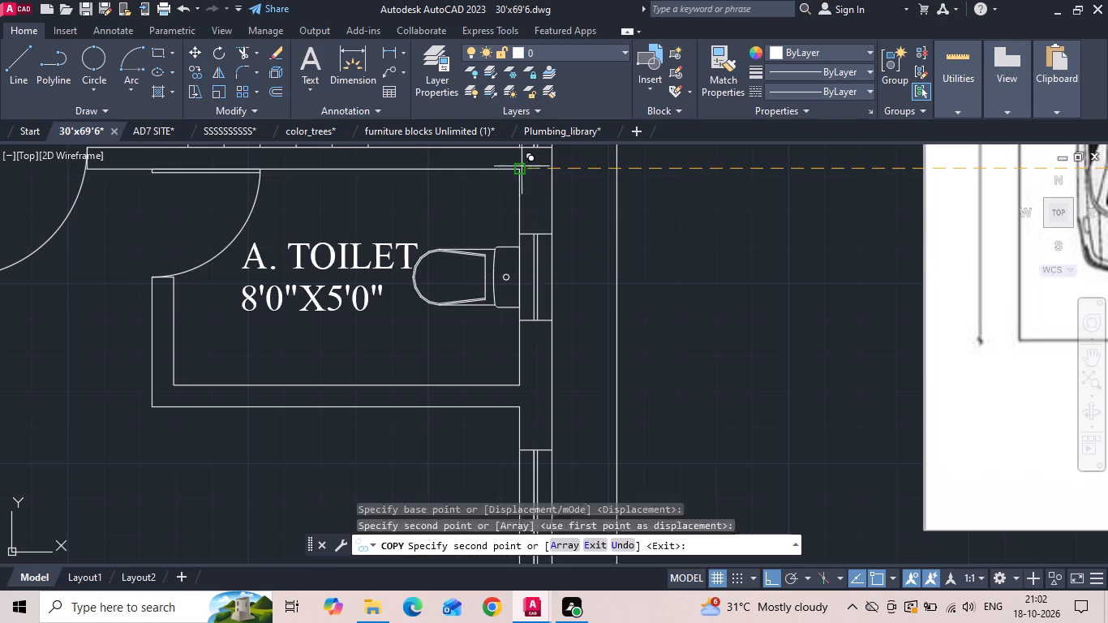
{"action": "key", "text": "Escape"}
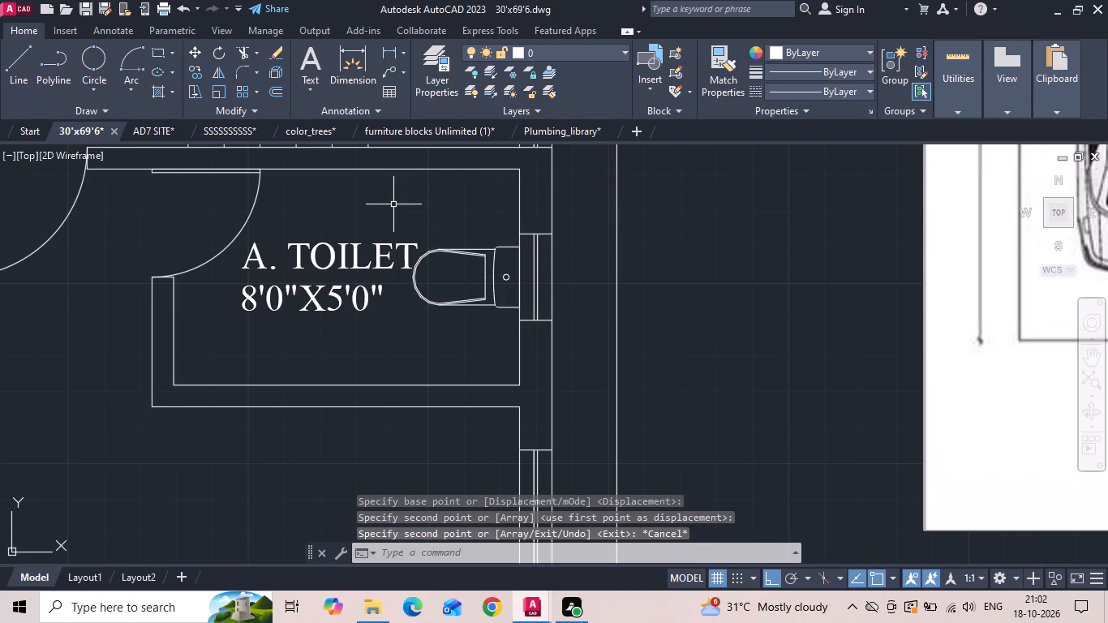
Examine the attached toilet's fixture layout on the reference plan image.
{"action": "scroll", "coordinate": [275, 281], "scroll_direction": "down", "scroll_amount": 3}
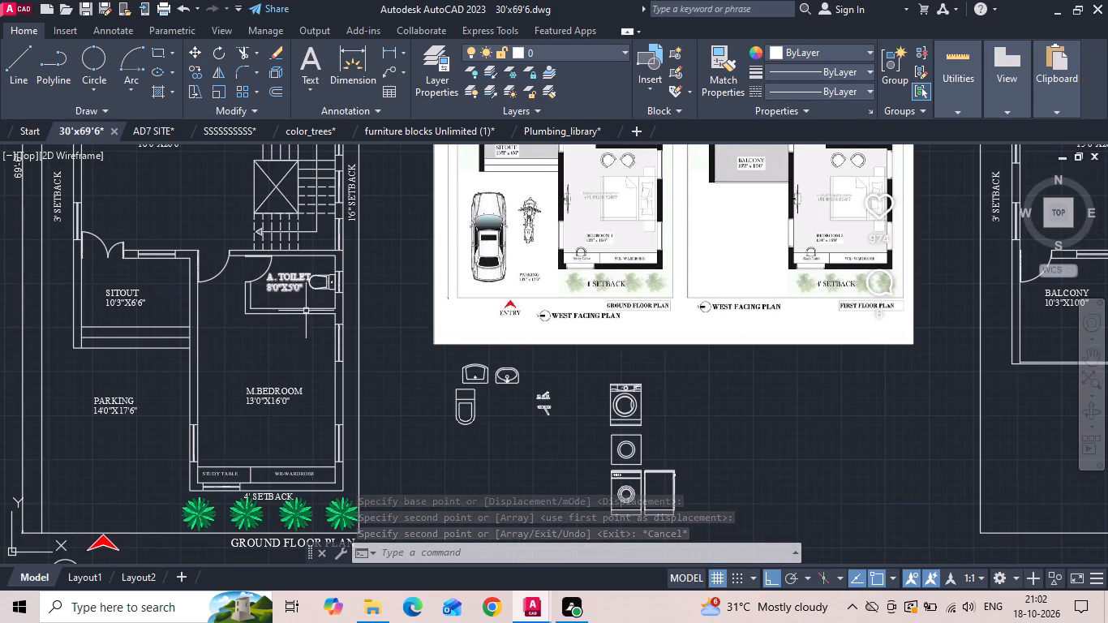
{"action": "scroll", "coordinate": [521, 415], "scroll_direction": "up", "scroll_amount": 2}
{"action": "middle_click_drag", "start_coordinate": [498, 345], "coordinate": [513, 453]}
{"action": "scroll", "coordinate": [513, 453], "scroll_direction": "down", "scroll_amount": 3}
{"action": "scroll", "coordinate": [661, 273], "scroll_direction": "up", "scroll_amount": 2}
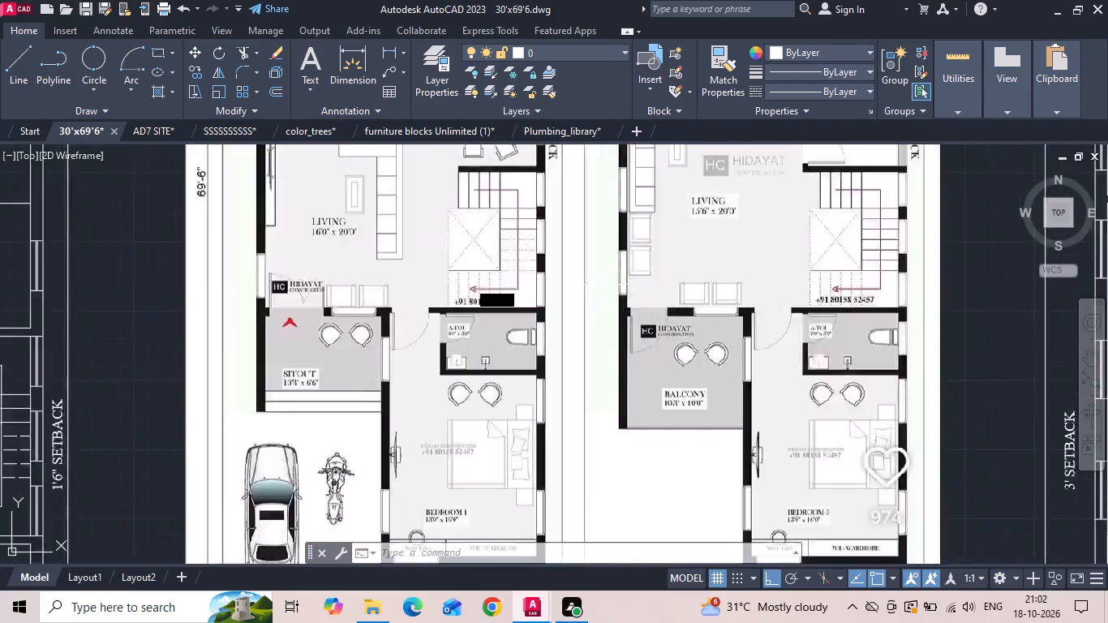
{"action": "scroll", "coordinate": [600, 286], "scroll_direction": "up", "scroll_amount": 1}
{"action": "middle_click_drag", "start_coordinate": [449, 354], "coordinate": [585, 166]}
{"action": "scroll", "coordinate": [587, 232], "scroll_direction": "down", "scroll_amount": 1}
{"action": "middle_click_drag", "start_coordinate": [515, 322], "coordinate": [547, 204]}
Erase the oval washbasin with the built-in faucet from the imported fixtures below the reference image.
{"action": "scroll", "coordinate": [548, 202], "scroll_direction": "down", "scroll_amount": 2}
{"action": "scroll", "coordinate": [528, 327], "scroll_direction": "up", "scroll_amount": 3}
{"action": "scroll", "coordinate": [376, 241], "scroll_direction": "up", "scroll_amount": 1}
{"action": "middle_click_drag", "start_coordinate": [380, 240], "coordinate": [596, 322]}
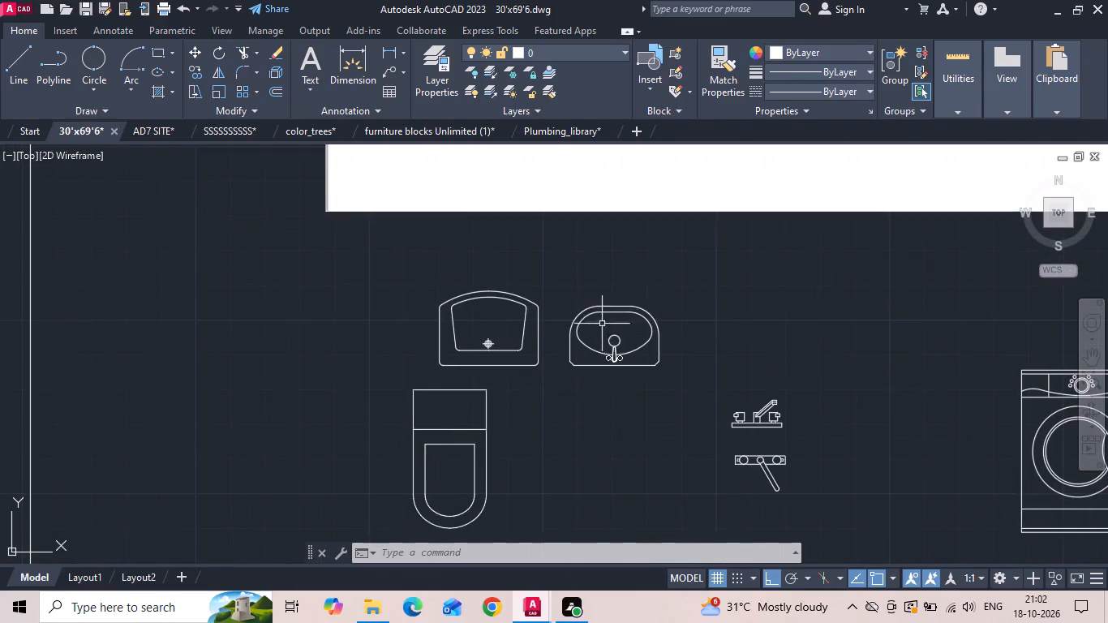
{"action": "left_click_drag", "start_coordinate": [616, 283], "coordinate": [608, 312]}
{"action": "left_click", "coordinate": [601, 350]}
{"action": "key", "text": "Delete"}
Move the curved-front washbasin from its back-edge midpoint to the ground-floor A. TOILET's inner corner, diagonally opposite the setback-side stair corner.
{"action": "left_click", "coordinate": [574, 342]}
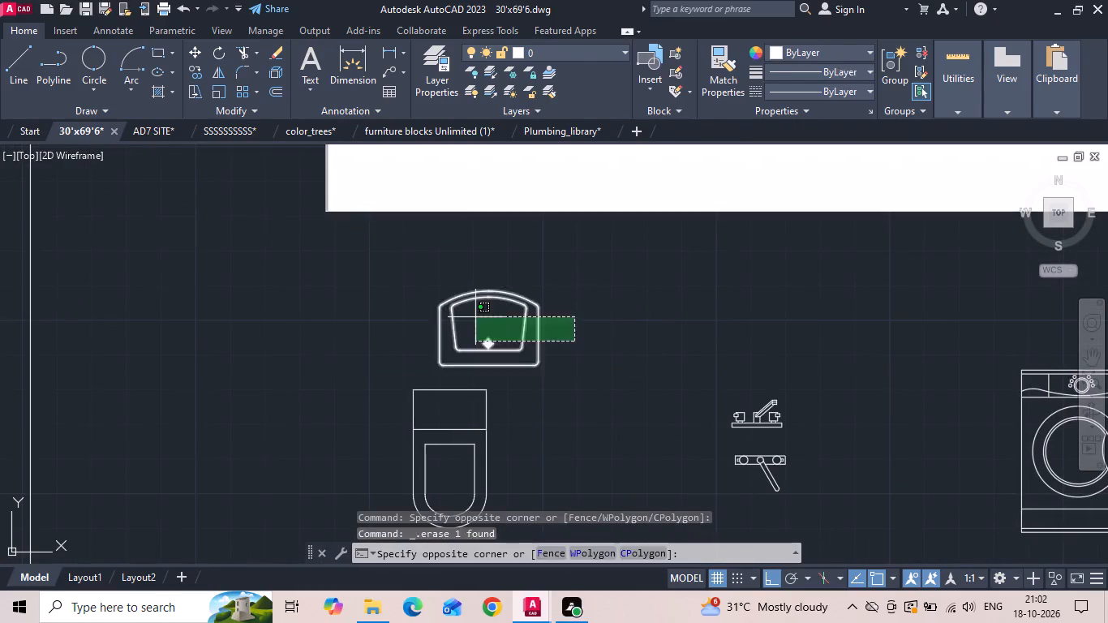
{"action": "left_click", "coordinate": [473, 316]}
{"action": "right_click", "coordinate": [473, 316]}
{"action": "left_click", "coordinate": [513, 296]}
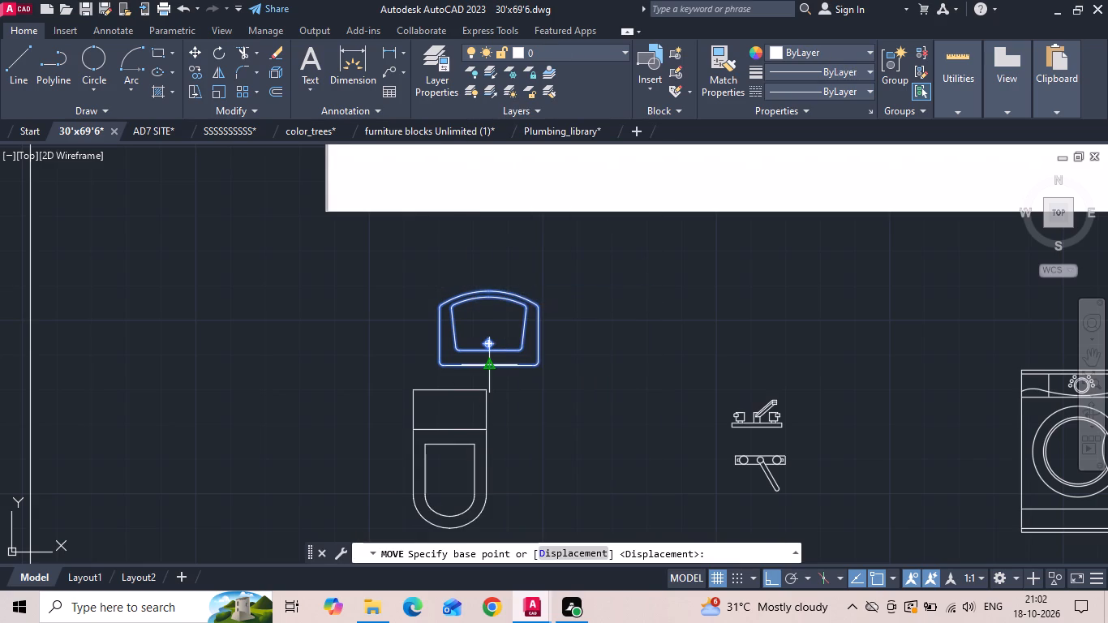
{"action": "left_click", "coordinate": [489, 371]}
{"action": "scroll", "coordinate": [522, 361], "scroll_direction": "down", "scroll_amount": 4}
{"action": "scroll", "coordinate": [364, 313], "scroll_direction": "up", "scroll_amount": 4}
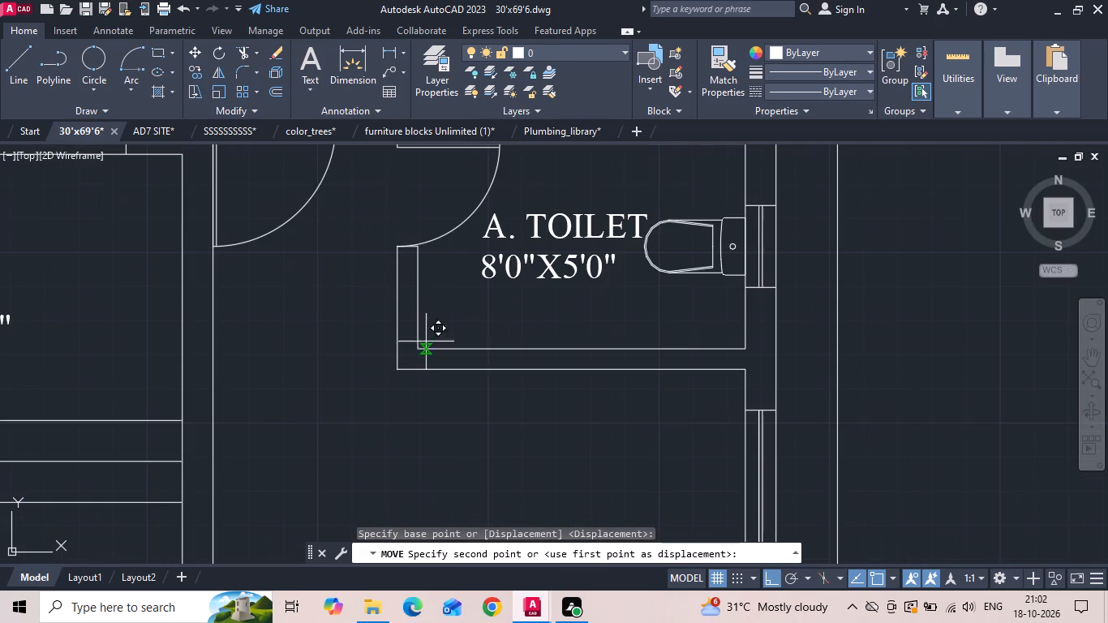
{"action": "left_click", "coordinate": [419, 349]}
Scale the washbasin down to about three quarters of its size, based at the midpoint of its back edge.
{"action": "left_click", "coordinate": [443, 280]}
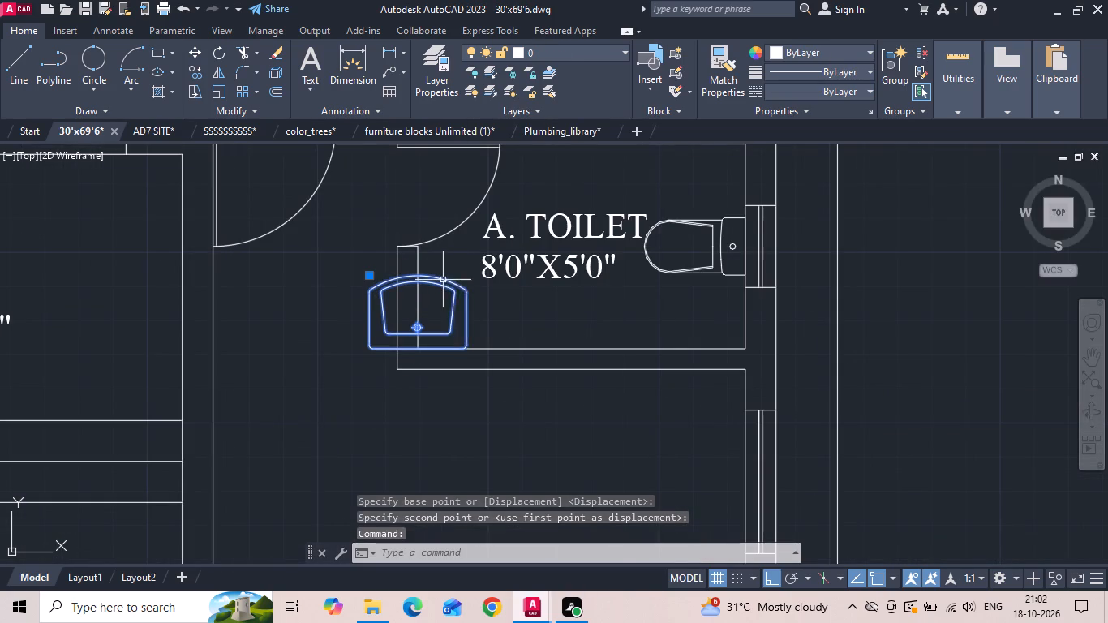
{"action": "right_click", "coordinate": [443, 280]}
{"action": "left_click", "coordinate": [473, 324]}
{"action": "scroll", "coordinate": [440, 341], "scroll_direction": "up", "scroll_amount": 1}
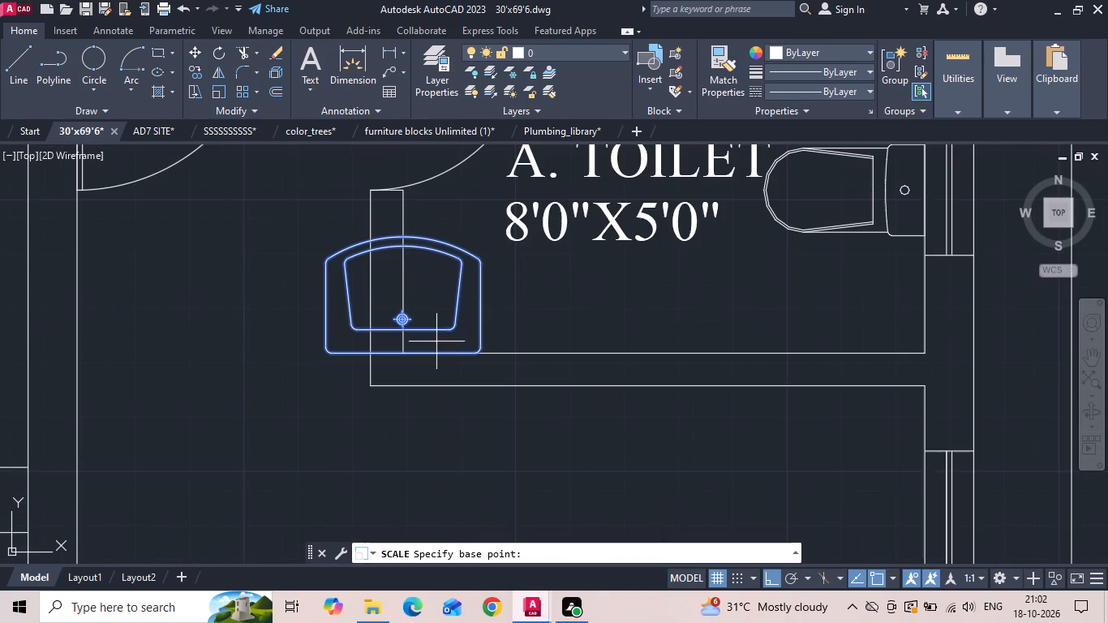
{"action": "left_click", "coordinate": [404, 353]}
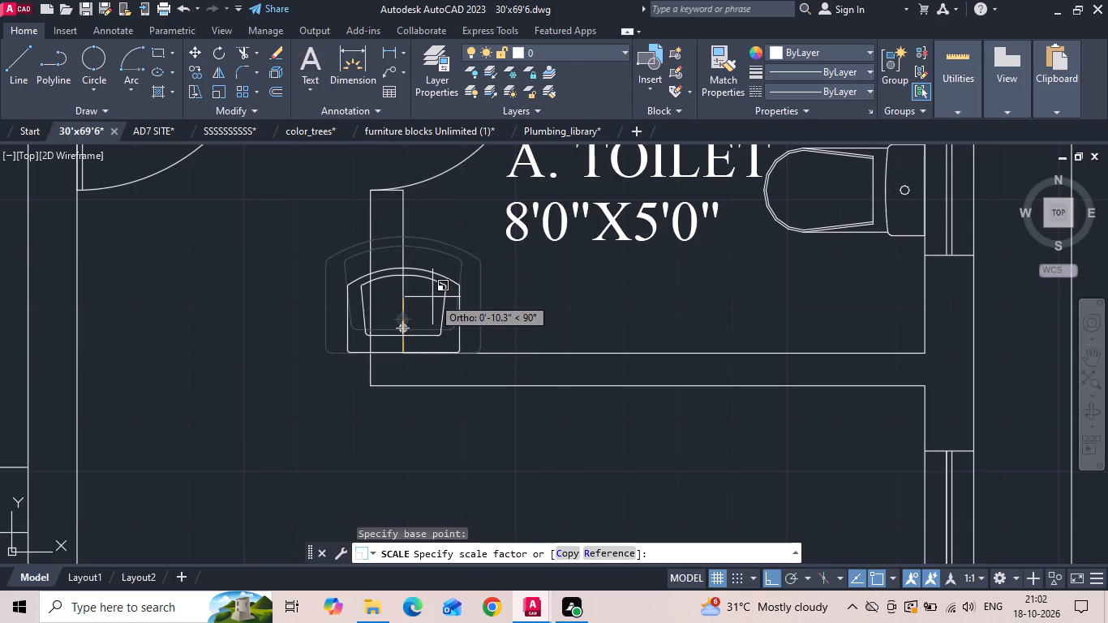
{"action": "left_click", "coordinate": [432, 297]}
Move the washbasin sideways into the A. TOILET so its side edge sits against the inner face of the short wall.
{"action": "left_click", "coordinate": [427, 277]}
{"action": "right_click", "coordinate": [427, 277]}
{"action": "left_click", "coordinate": [470, 288]}
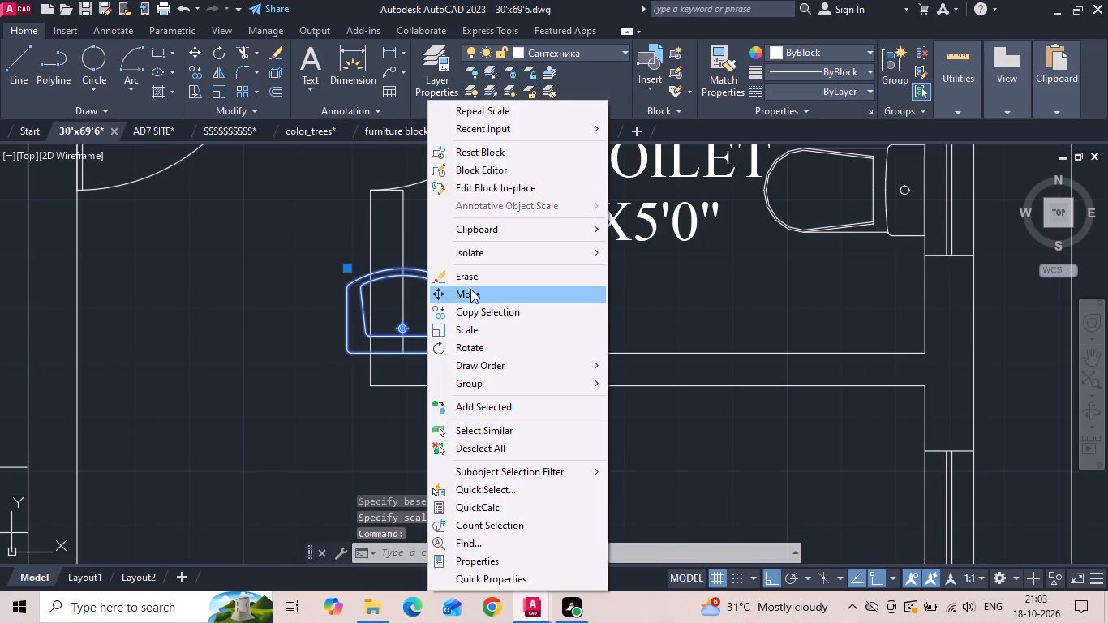
{"action": "scroll", "coordinate": [365, 346], "scroll_direction": "up", "scroll_amount": 1}
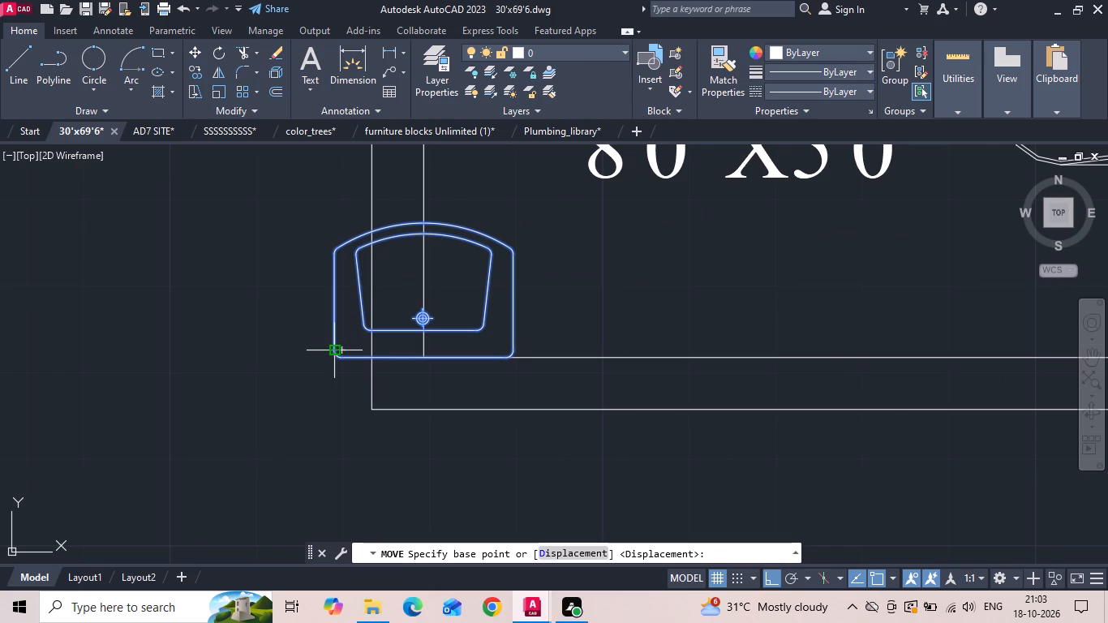
{"action": "left_click", "coordinate": [332, 346]}
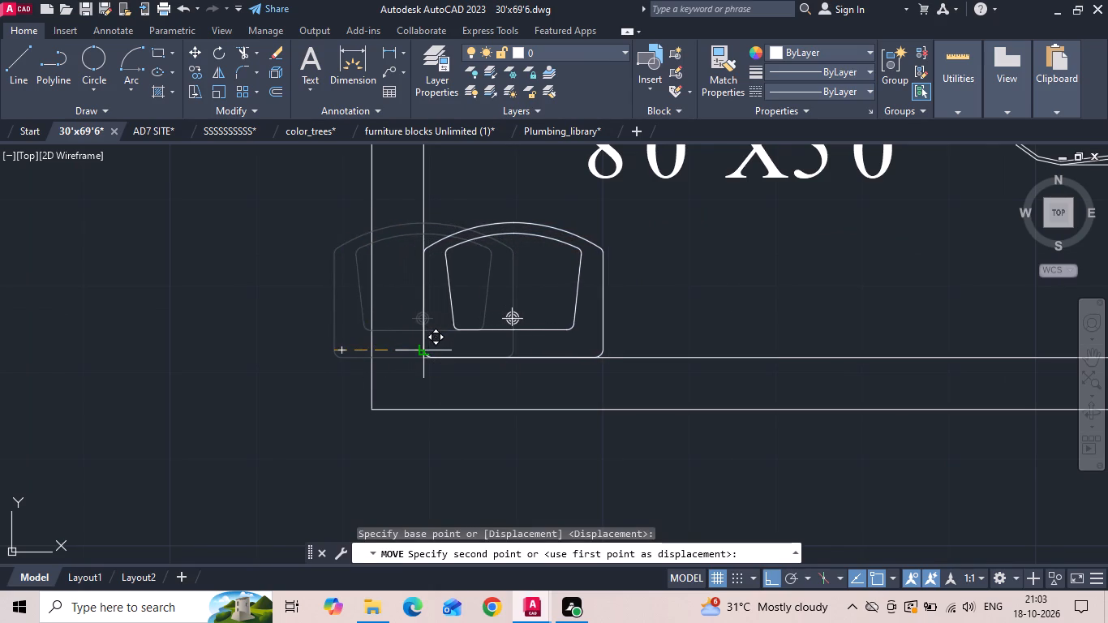
{"action": "left_click", "coordinate": [422, 346]}
Erase the front-view faucet from the imported fixtures, leaving the plan-view faucet.
{"action": "scroll", "coordinate": [420, 363], "scroll_direction": "down", "scroll_amount": 2}
{"action": "scroll", "coordinate": [464, 304], "scroll_direction": "down", "scroll_amount": 3}
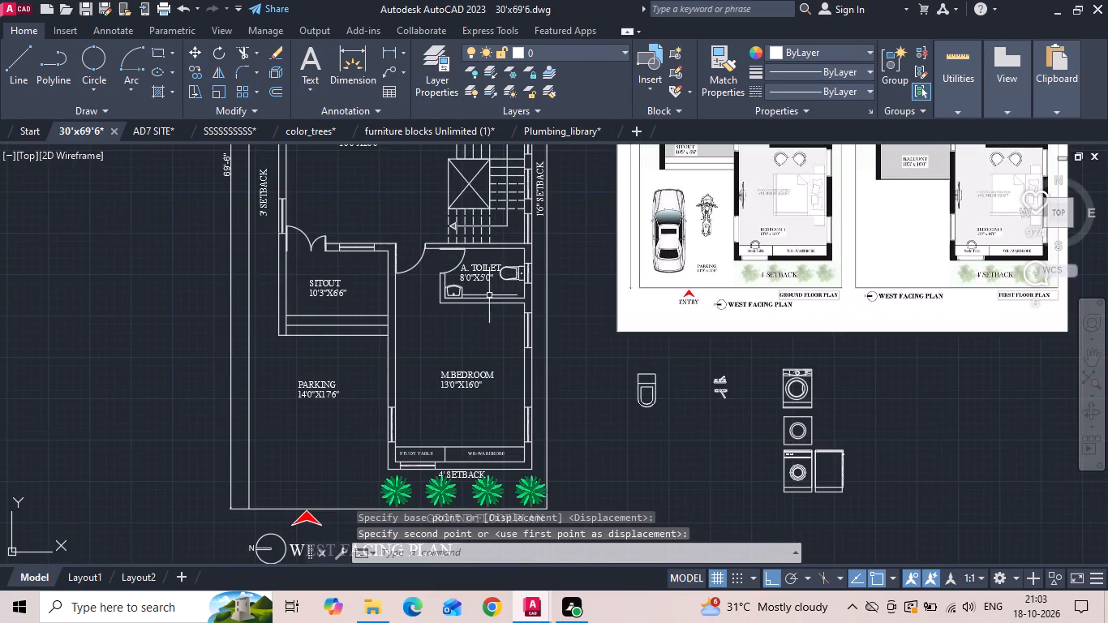
{"action": "scroll", "coordinate": [502, 301], "scroll_direction": "up", "scroll_amount": 1}
{"action": "scroll", "coordinate": [859, 438], "scroll_direction": "up", "scroll_amount": 3}
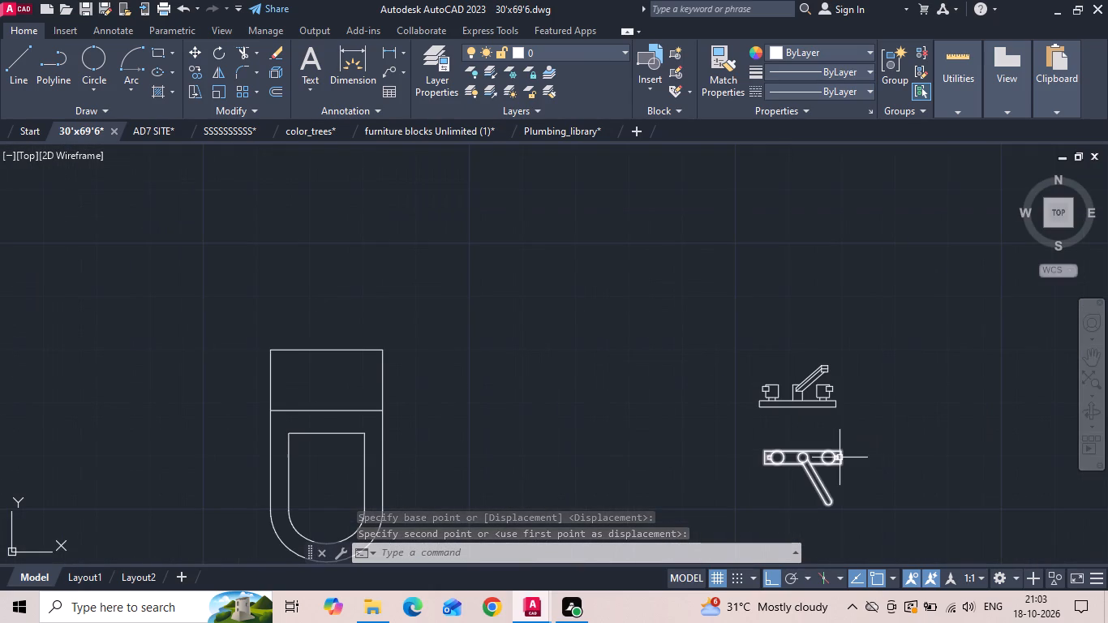
{"action": "left_click", "coordinate": [835, 402]}
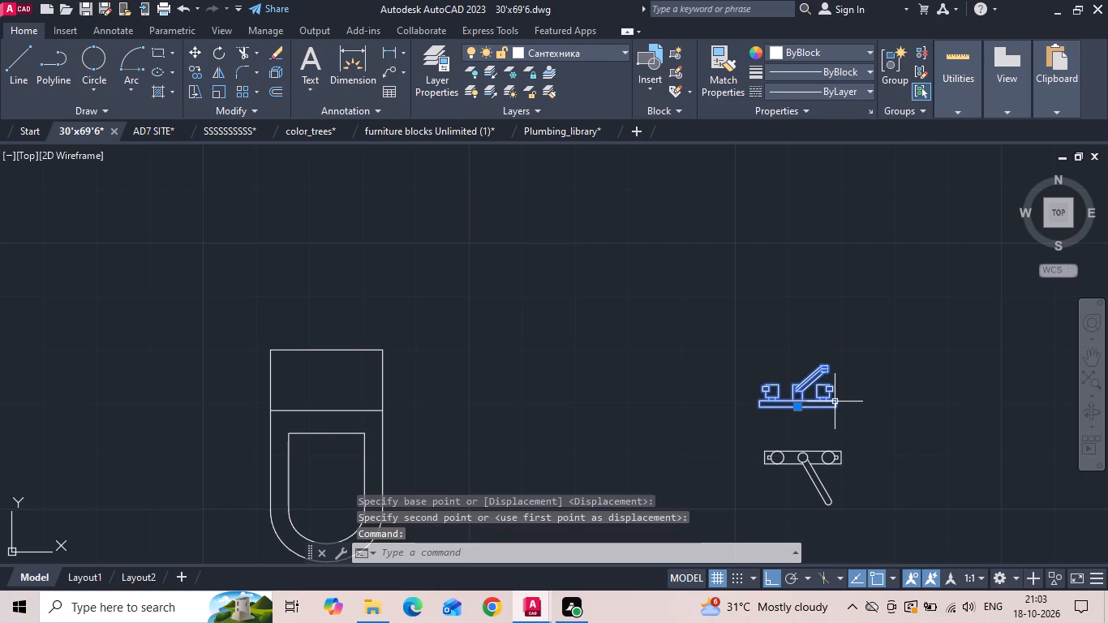
{"action": "key", "text": "Delete"}
Move the plan-view faucet to the midpoint of the ground-floor A. TOILET's inner wall line on the M.BEDROOM side.
{"action": "left_click_drag", "start_coordinate": [822, 418], "coordinate": [767, 470]}
{"action": "left_click", "coordinate": [767, 470]}
{"action": "right_click", "coordinate": [767, 470]}
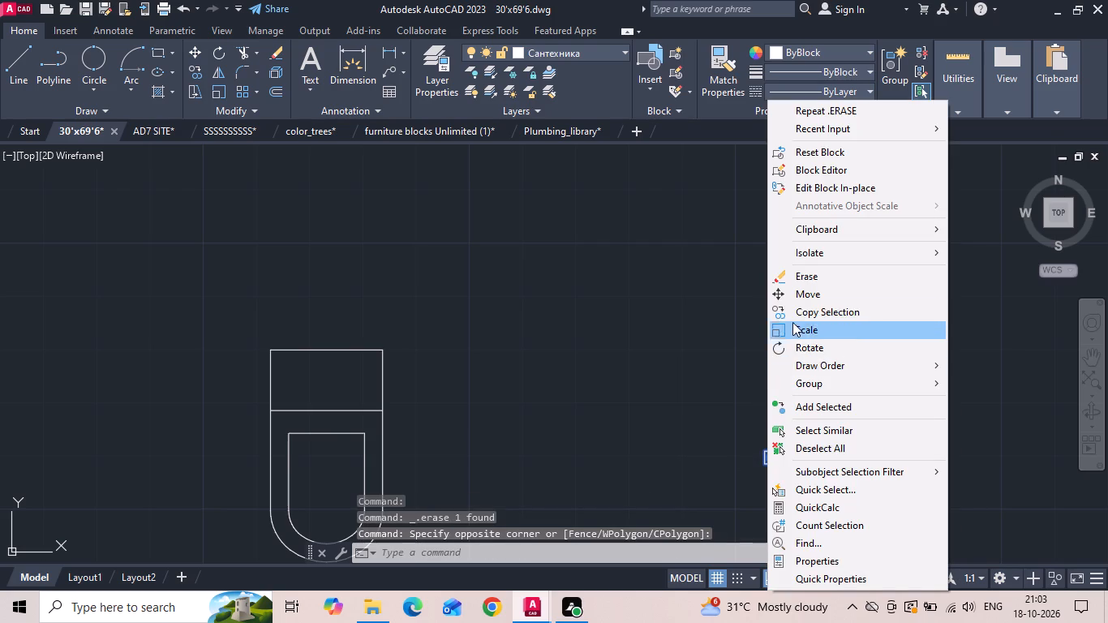
{"action": "left_click", "coordinate": [804, 300]}
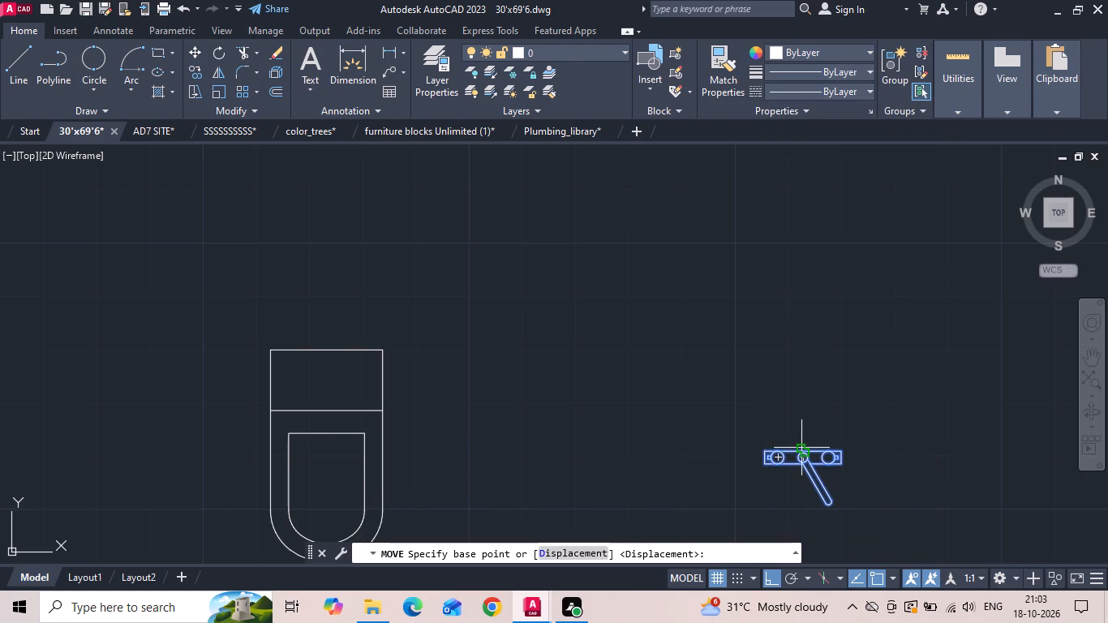
{"action": "left_click", "coordinate": [801, 448]}
{"action": "scroll", "coordinate": [814, 470], "scroll_direction": "down", "scroll_amount": 3}
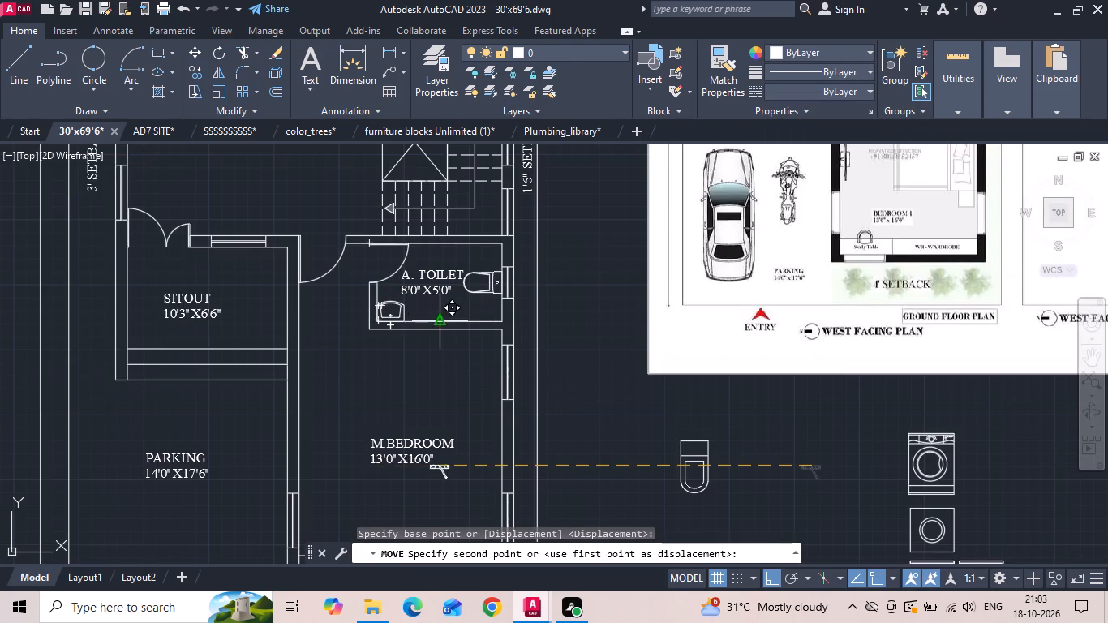
{"action": "left_click", "coordinate": [440, 326]}
Mirror the faucet across the A. TOILET's inner wall line so its spout points into the room, keeping the source object.
{"action": "scroll", "coordinate": [441, 326], "scroll_direction": "up", "scroll_amount": 5}
{"action": "left_click_drag", "start_coordinate": [479, 322], "coordinate": [440, 346]}
{"action": "left_click", "coordinate": [421, 349]}
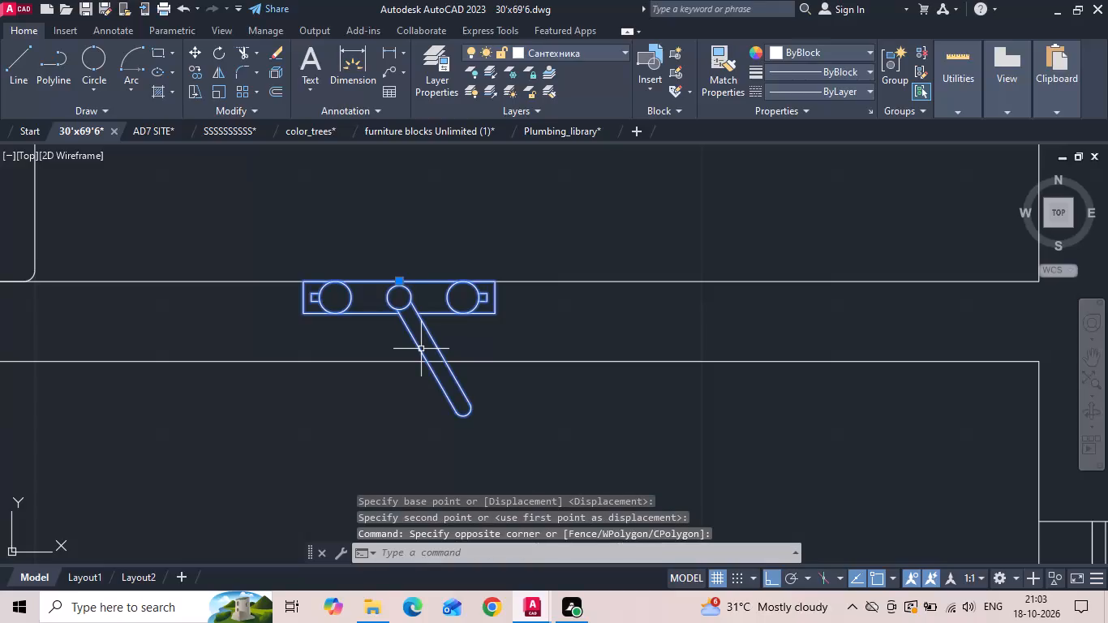
{"action": "type", "text": "MI"}
{"action": "key", "text": "space"}
{"action": "left_click", "coordinate": [582, 282]}
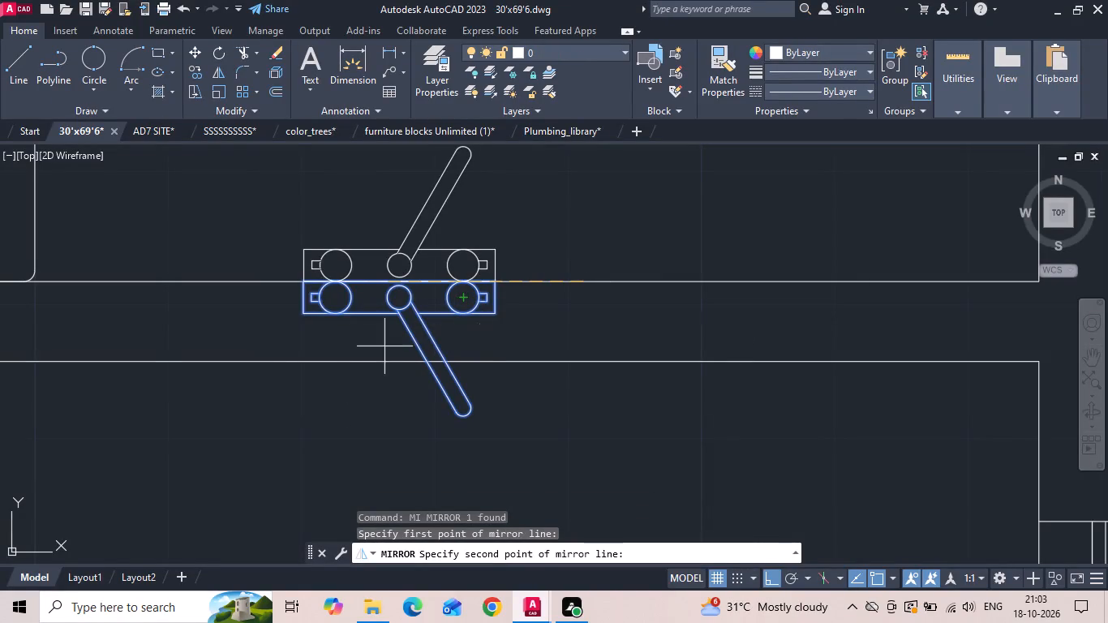
{"action": "left_click", "coordinate": [290, 469]}
{"action": "type", "text": "N"}
{"action": "key", "text": "space"}
Erase the original faucet lying inside the wall between the A. TOILET and M.BEDROOM.
{"action": "left_click_drag", "start_coordinate": [497, 419], "coordinate": [489, 419]}
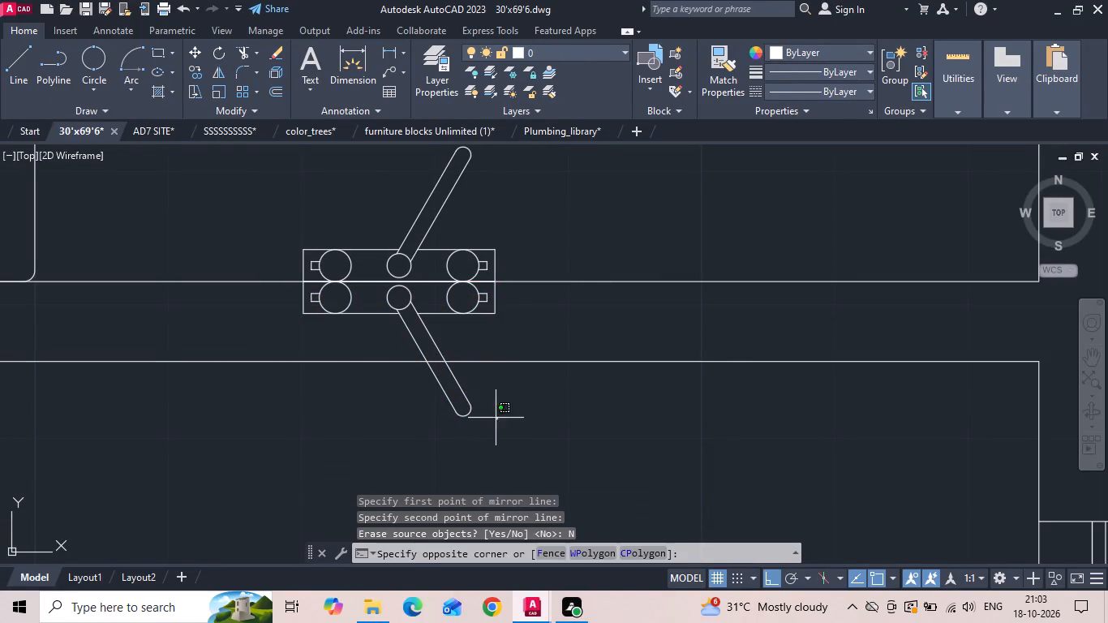
{"action": "left_click_drag", "start_coordinate": [489, 419], "coordinate": [415, 427]}
{"action": "left_click", "coordinate": [368, 400]}
{"action": "key", "text": "Delete"}
{"action": "scroll", "coordinate": [646, 437], "scroll_direction": "down", "scroll_amount": 2}
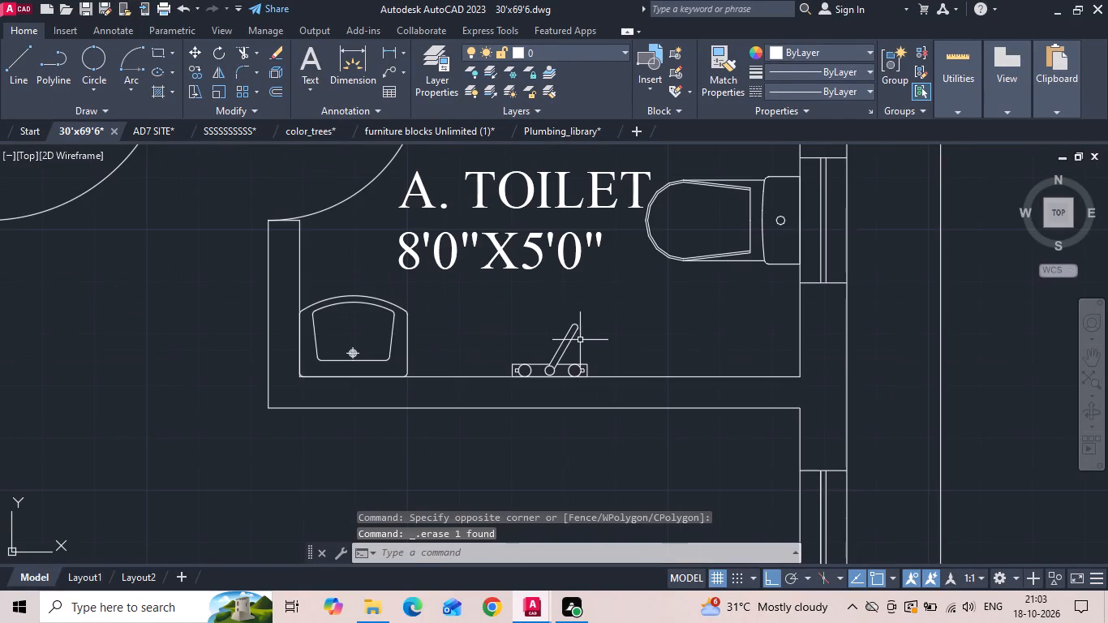
Move the faucet along the A. TOILET's inner wall line on the M.BEDROOM side, shifting it toward the washbasin.
{"action": "left_click", "coordinate": [580, 340]}
{"action": "left_click", "coordinate": [526, 340]}
{"action": "right_click", "coordinate": [526, 340]}
{"action": "left_click", "coordinate": [578, 303]}
{"action": "scroll", "coordinate": [566, 392], "scroll_direction": "up", "scroll_amount": 1}
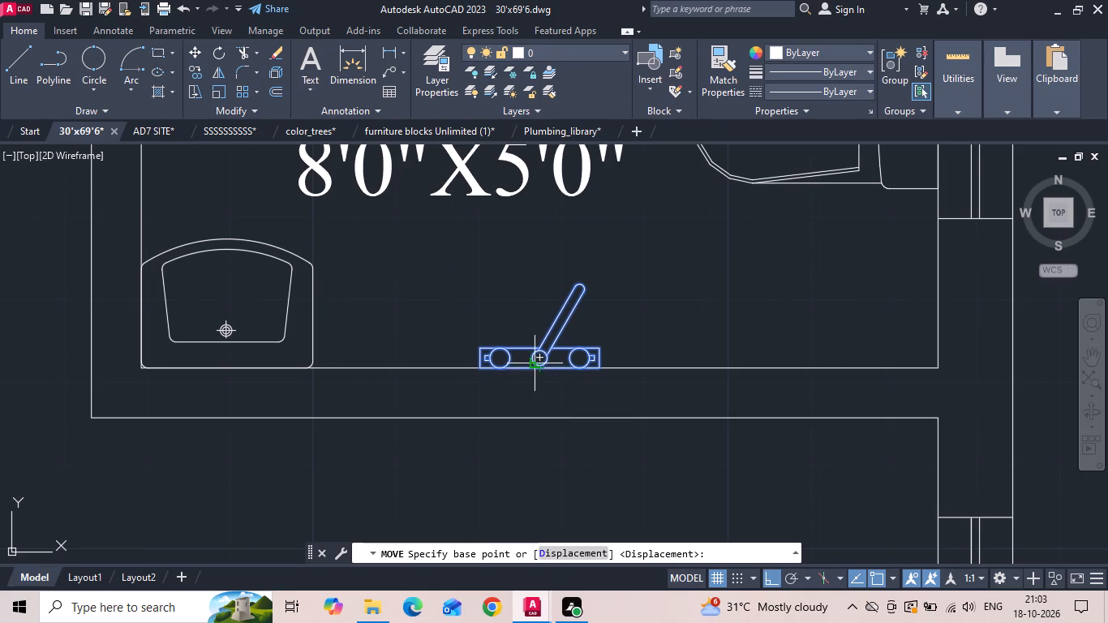
{"action": "left_click", "coordinate": [536, 368]}
{"action": "left_click", "coordinate": [565, 370]}
{"action": "left_click_drag", "start_coordinate": [616, 287], "coordinate": [595, 316]}
{"action": "left_click", "coordinate": [573, 332]}
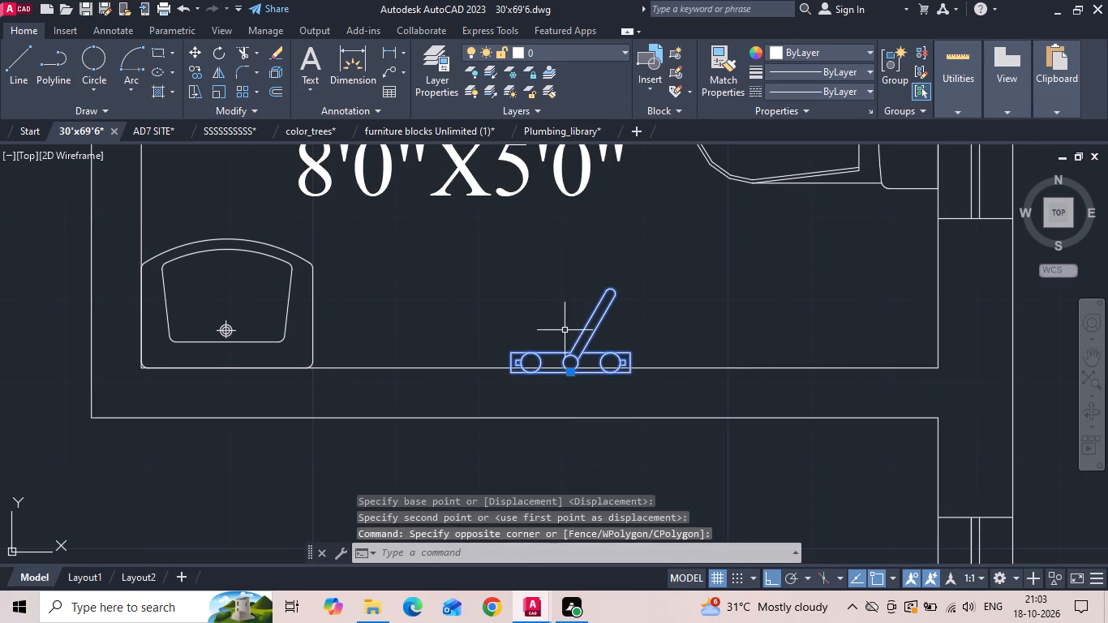
{"action": "right_click", "coordinate": [560, 319]}
{"action": "left_click", "coordinate": [607, 295]}
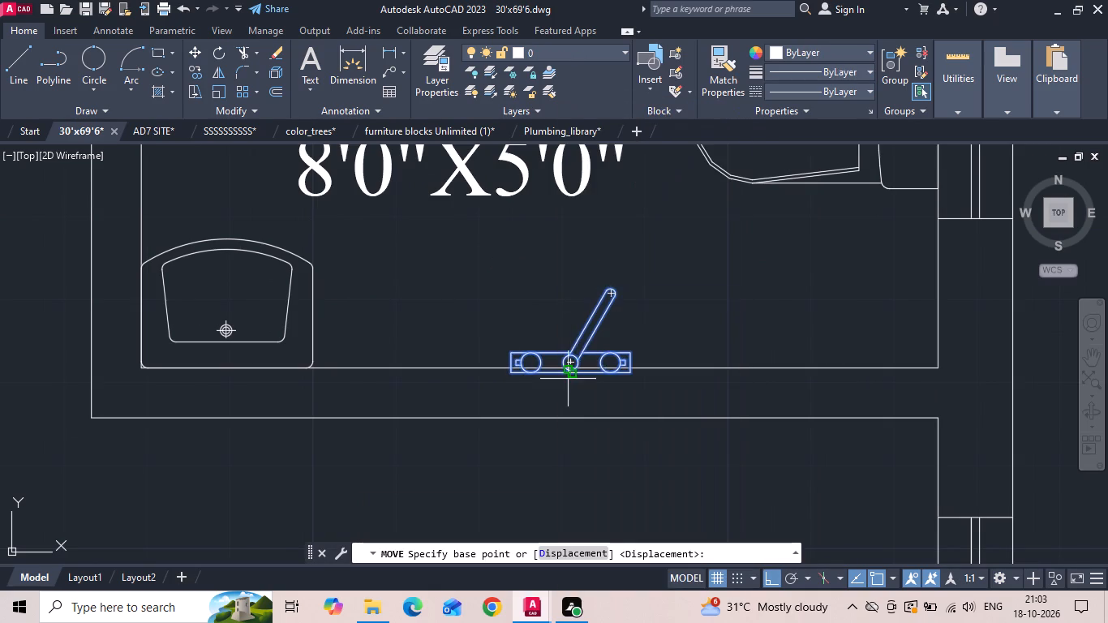
{"action": "scroll", "coordinate": [568, 379], "scroll_direction": "up", "scroll_amount": 2}
{"action": "left_click", "coordinate": [567, 366]}
{"action": "scroll", "coordinate": [638, 363], "scroll_direction": "down", "scroll_amount": 3}
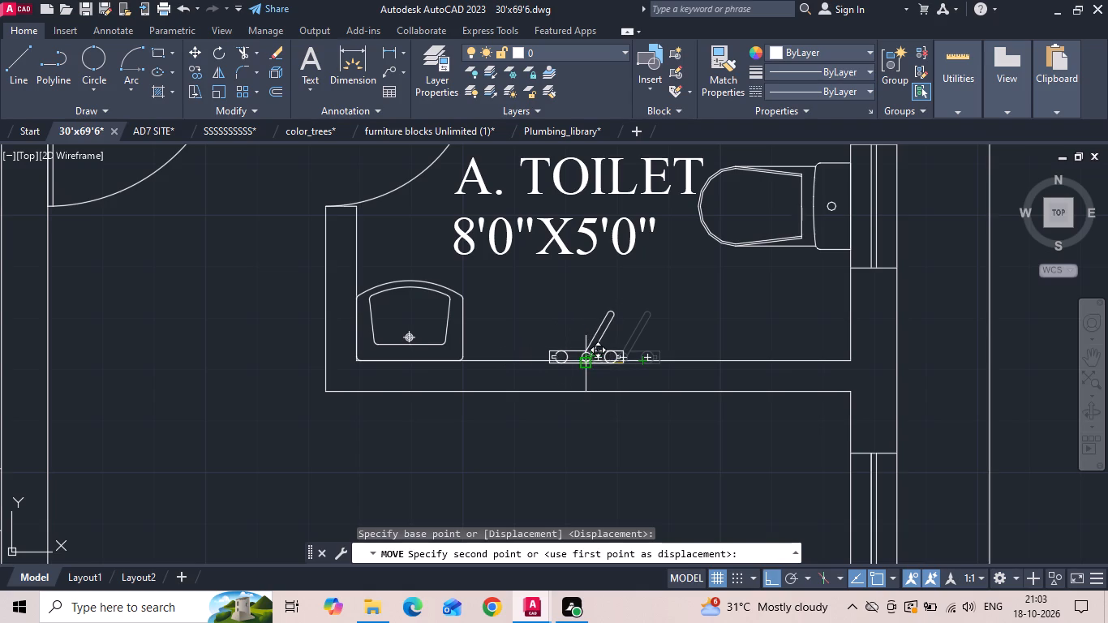
{"action": "left_click", "coordinate": [584, 363]}
Scale the A. TOILET's faucet down freehand to a smaller size.
{"action": "scroll", "coordinate": [596, 339], "scroll_direction": "up", "scroll_amount": 2}
{"action": "left_click_drag", "start_coordinate": [649, 307], "coordinate": [593, 331]}
{"action": "left_click", "coordinate": [515, 342]}
{"action": "right_click", "coordinate": [509, 333]}
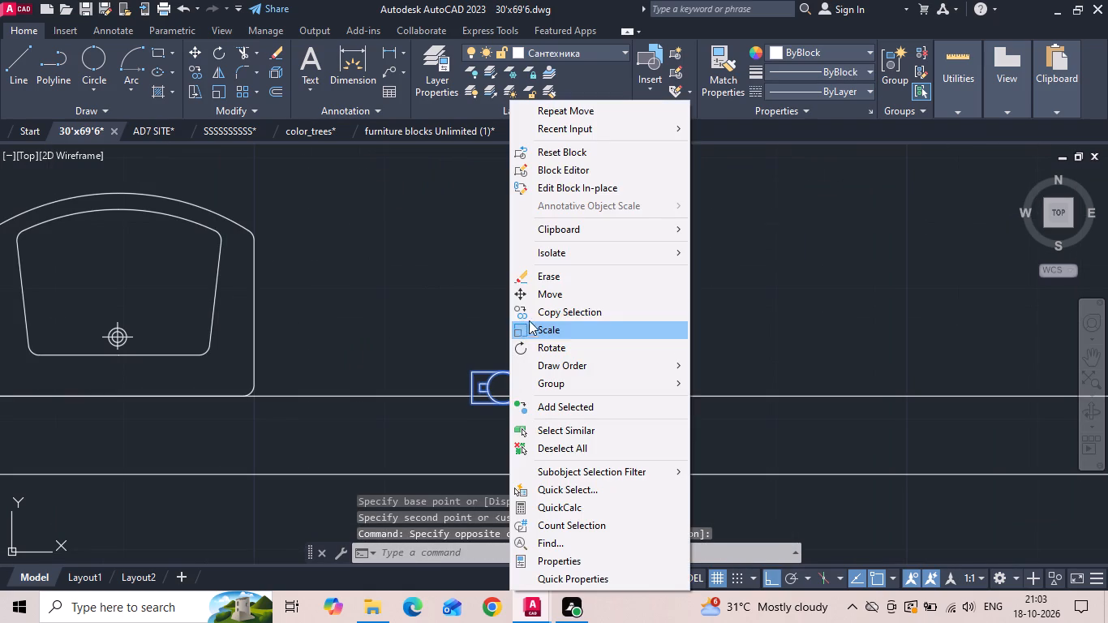
{"action": "left_click", "coordinate": [539, 332]}
{"action": "left_click_drag", "start_coordinate": [539, 335], "coordinate": [545, 362]}
{"action": "double_click", "coordinate": [550, 396]}
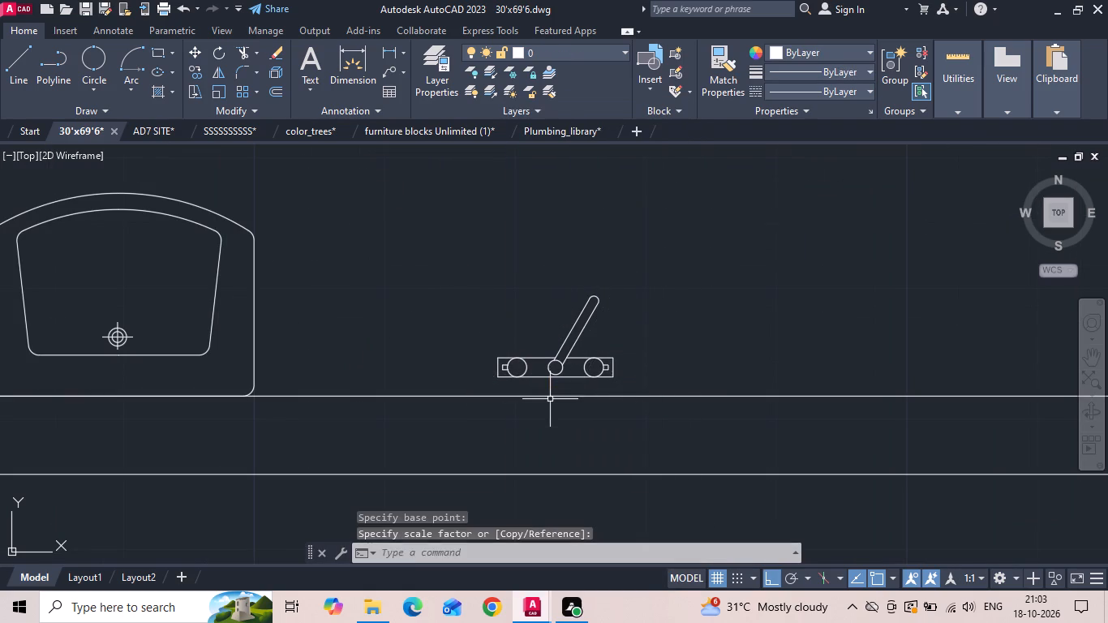
{"action": "left_click", "coordinate": [522, 358]}
{"action": "key", "text": "Escape"}
Move the reduced faucet by the middle of its base back onto the A. TOILET's inner wall line.
{"action": "left_click_drag", "start_coordinate": [621, 281], "coordinate": [621, 283]}
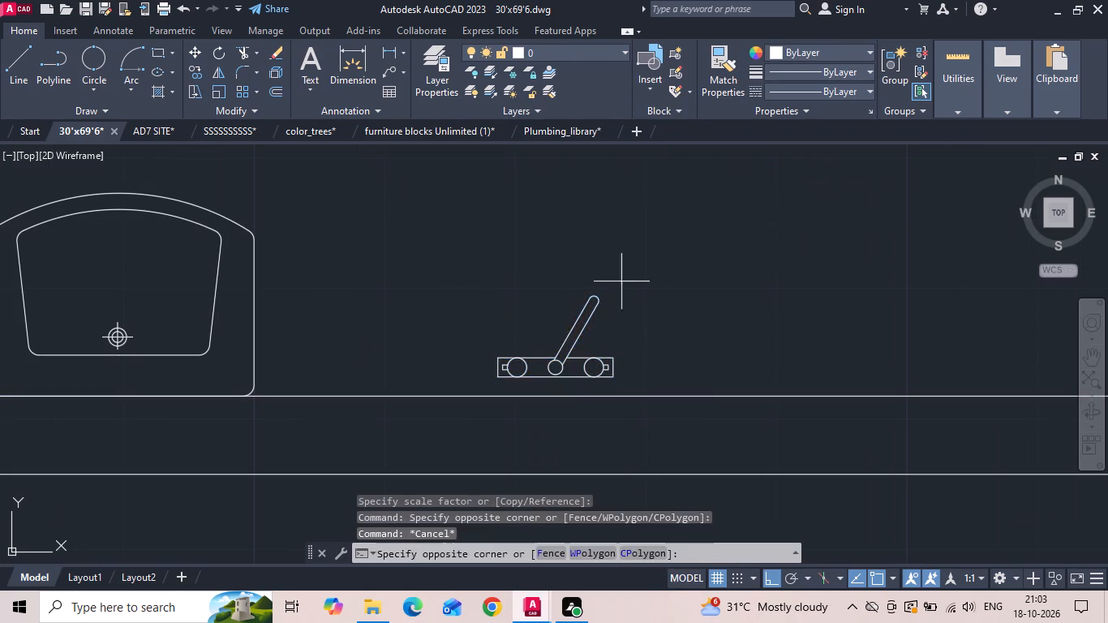
{"action": "left_click_drag", "start_coordinate": [621, 283], "coordinate": [566, 343]}
{"action": "left_click", "coordinate": [550, 355]}
{"action": "right_click", "coordinate": [550, 355]}
{"action": "left_click", "coordinate": [615, 292]}
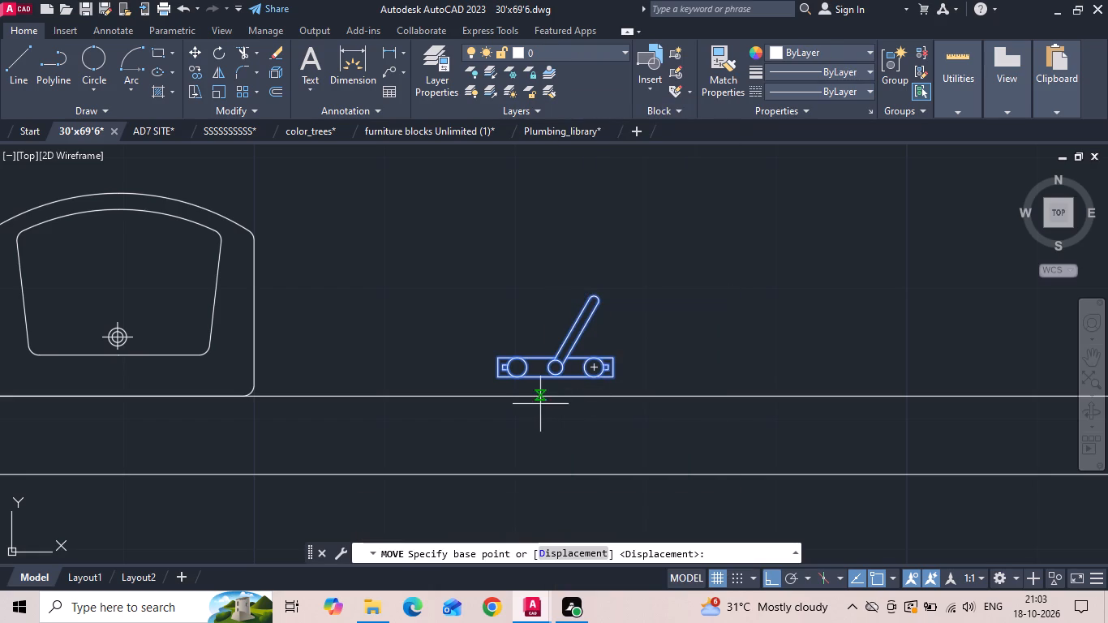
{"action": "left_click", "coordinate": [553, 379]}
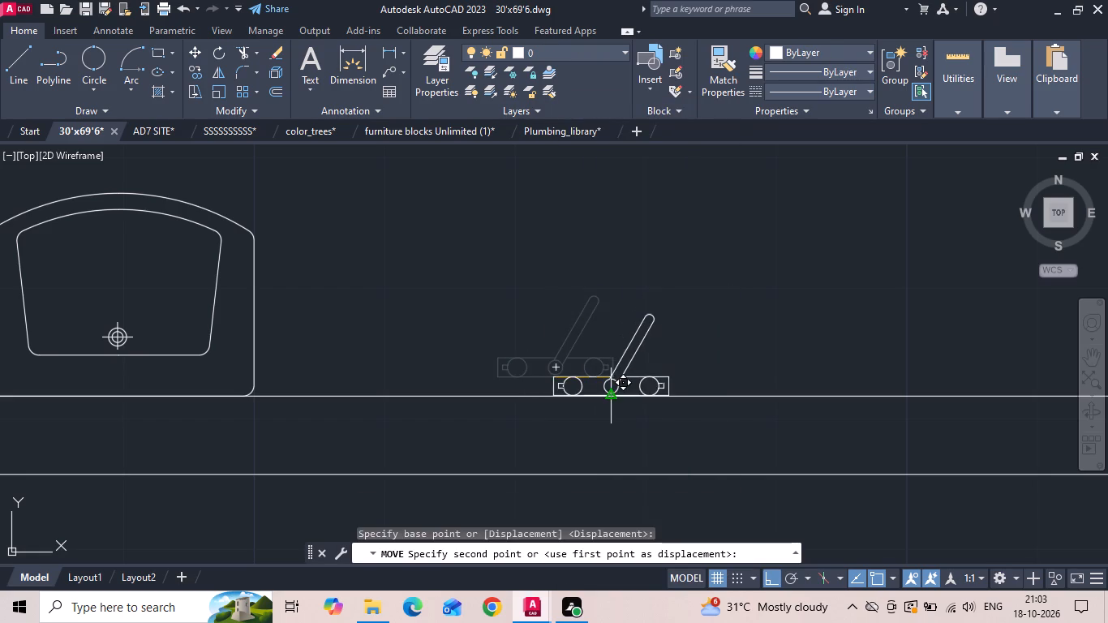
{"action": "left_click", "coordinate": [615, 395]}
Save the drawing.
{"action": "scroll", "coordinate": [556, 408], "scroll_direction": "down", "scroll_amount": 4}
{"action": "key", "text": "ctrl+s"}
Copy the toilet, washbasin and faucet from the ground-floor A. TOILET to the matching inner corner of the first-floor A. TOILET beside M.BEDROOM.
{"action": "scroll", "coordinate": [560, 359], "scroll_direction": "down", "scroll_amount": 1}
{"action": "left_click", "coordinate": [608, 330]}
{"action": "scroll", "coordinate": [591, 357], "scroll_direction": "up", "scroll_amount": 2}
{"action": "left_click_drag", "start_coordinate": [565, 379], "coordinate": [543, 390]}
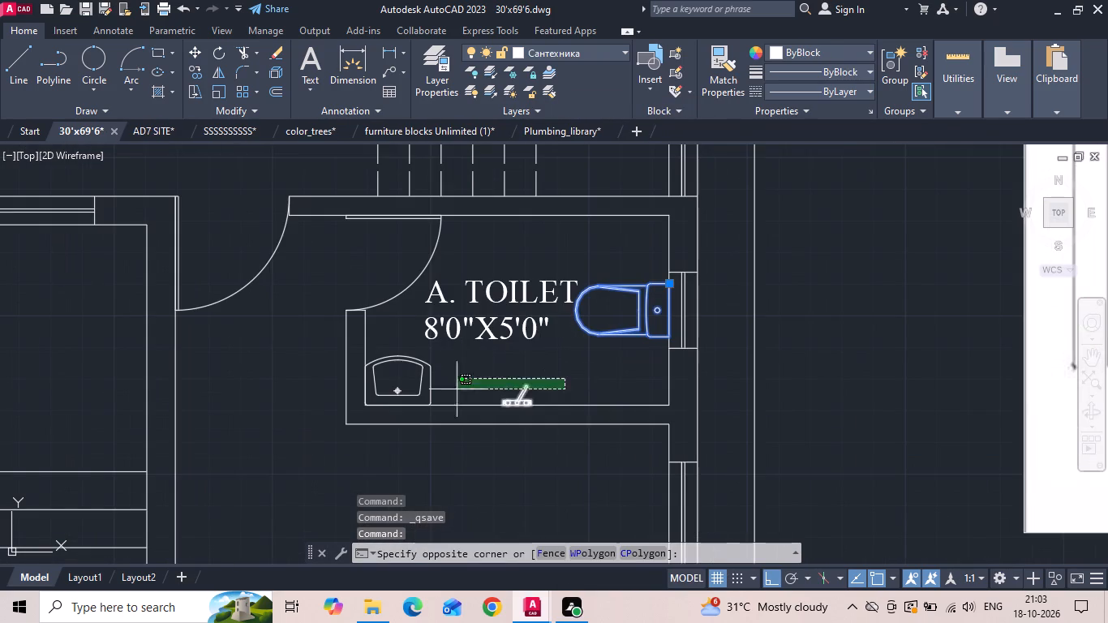
{"action": "left_click", "coordinate": [398, 383]}
{"action": "left_click", "coordinate": [523, 403]}
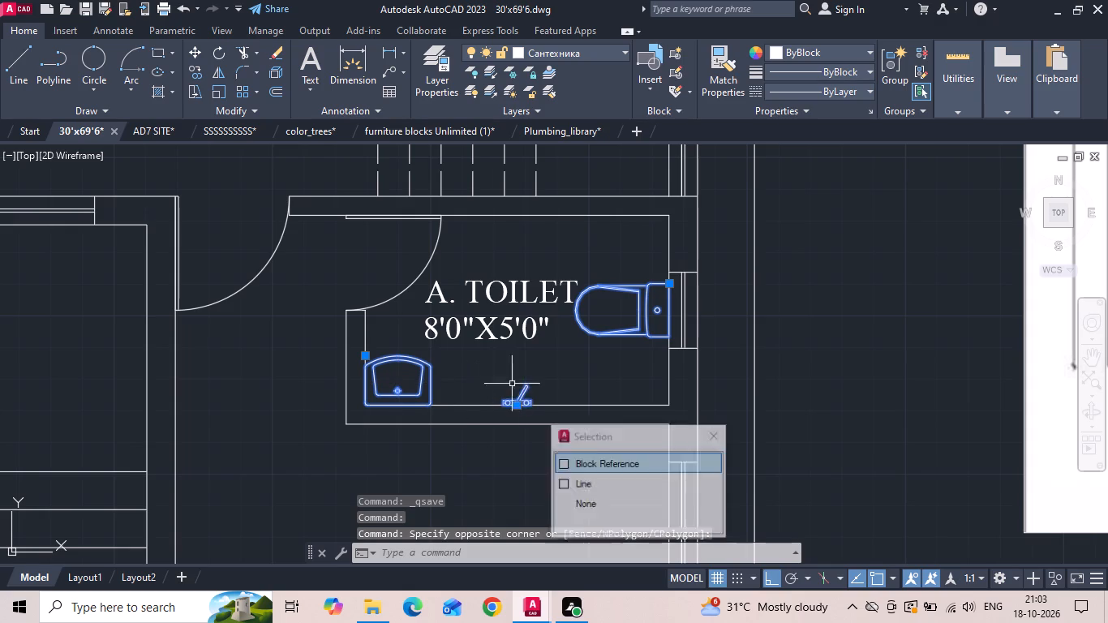
{"action": "right_click", "coordinate": [506, 370]}
{"action": "left_click", "coordinate": [548, 330]}
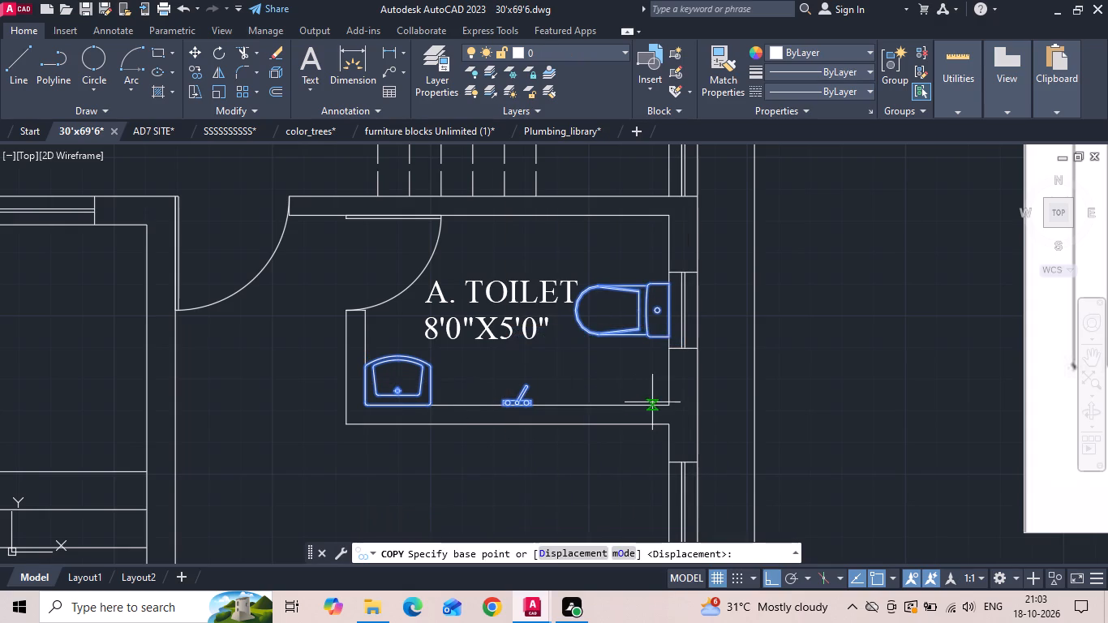
{"action": "left_click", "coordinate": [669, 405]}
{"action": "scroll", "coordinate": [426, 334], "scroll_direction": "down", "scroll_amount": 6}
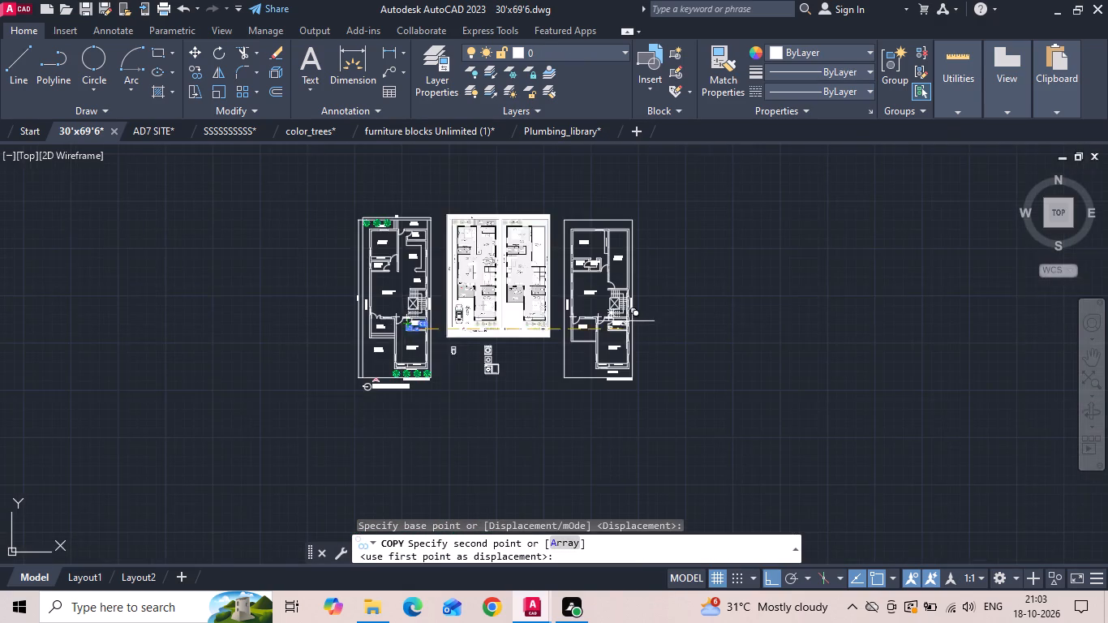
{"action": "scroll", "coordinate": [643, 321], "scroll_direction": "up", "scroll_amount": 3}
{"action": "scroll", "coordinate": [527, 348], "scroll_direction": "up", "scroll_amount": 2}
{"action": "left_click", "coordinate": [638, 358]}
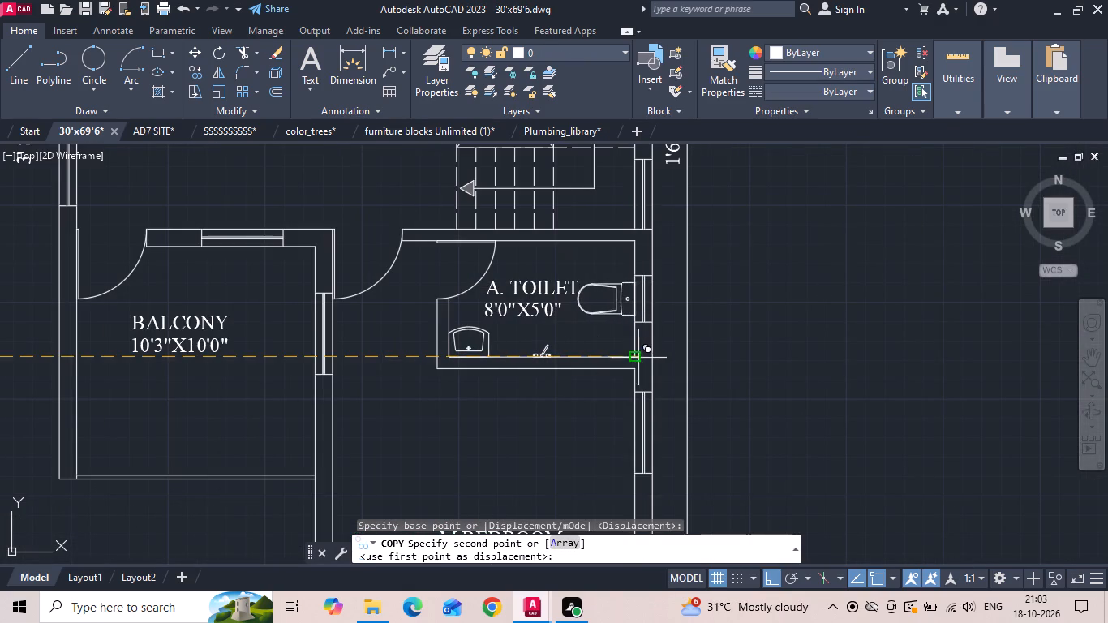
{"action": "key", "text": "Escape"}
Copy the ground-floor A. TOILET's toilet, washbasin and faucet to the empty space outside the plan, west of the C. TOILET.
{"action": "scroll", "coordinate": [788, 385], "scroll_direction": "down", "scroll_amount": 3}
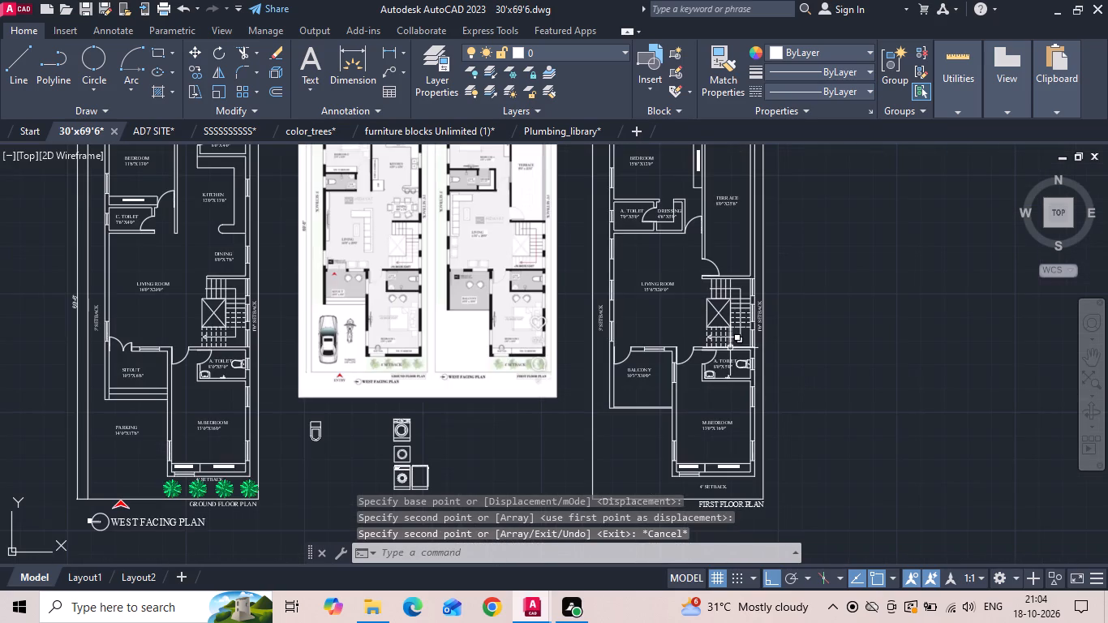
{"action": "middle_click_drag", "start_coordinate": [404, 365], "coordinate": [587, 357]}
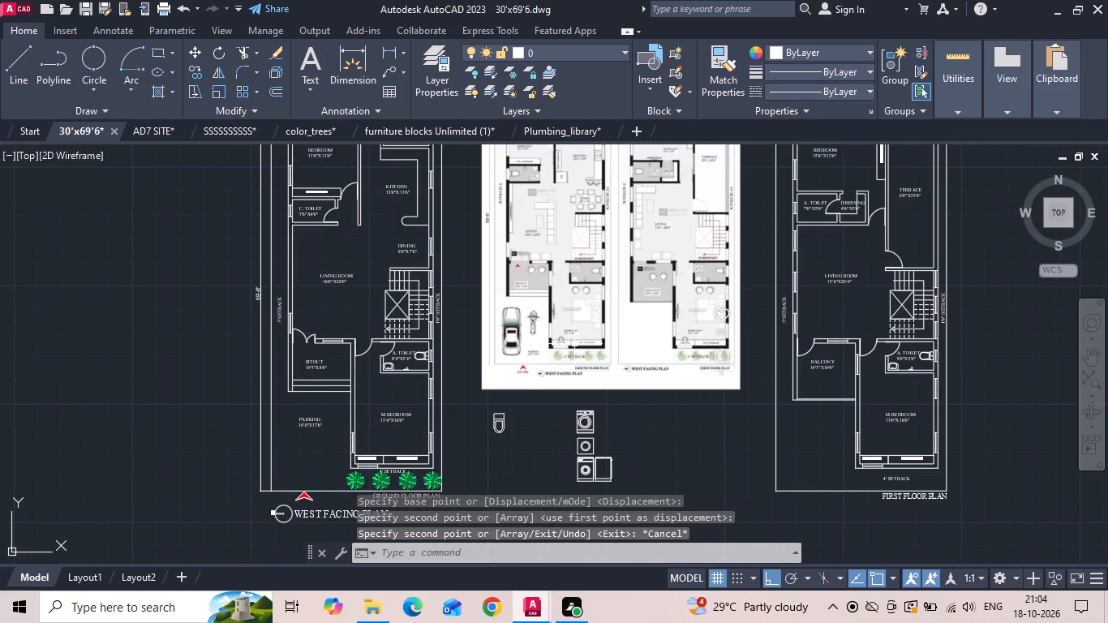
{"action": "scroll", "coordinate": [378, 337], "scroll_direction": "up", "scroll_amount": 2}
{"action": "scroll", "coordinate": [482, 399], "scroll_direction": "up", "scroll_amount": 2}
{"action": "left_click", "coordinate": [490, 387]}
{"action": "left_click", "coordinate": [378, 441]}
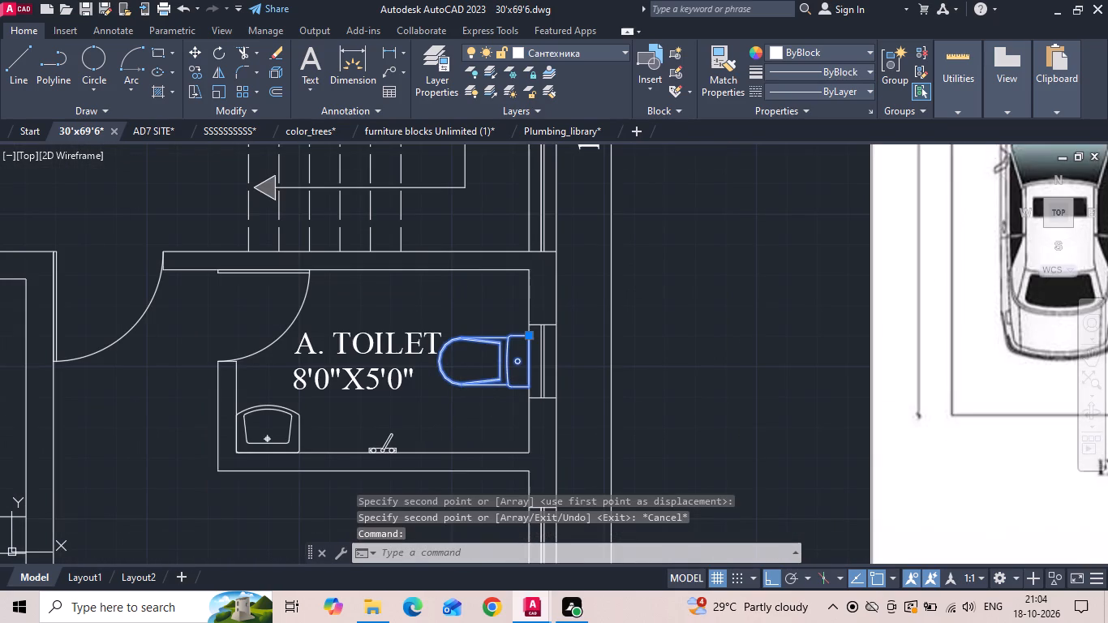
{"action": "left_click", "coordinate": [264, 441]}
{"action": "left_click", "coordinate": [384, 440]}
{"action": "right_click", "coordinate": [384, 440]}
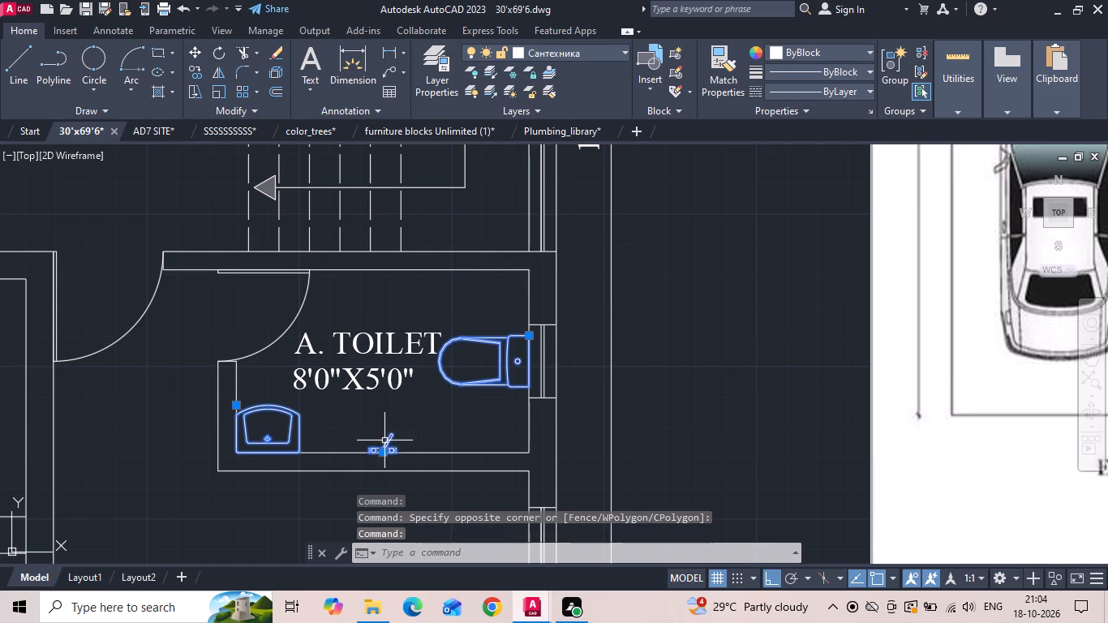
{"action": "left_click", "coordinate": [476, 186]}
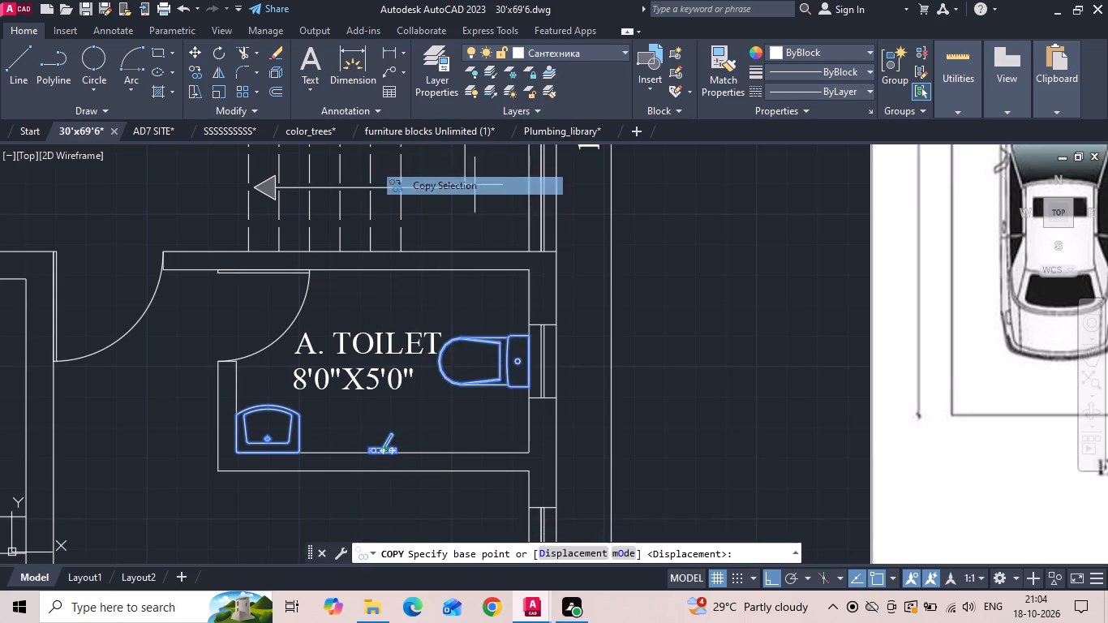
{"action": "scroll", "coordinate": [471, 376], "scroll_direction": "down", "scroll_amount": 2}
{"action": "left_click_drag", "start_coordinate": [456, 410], "coordinate": [457, 363]}
{"action": "middle_click_drag", "start_coordinate": [437, 257], "coordinate": [452, 425]}
{"action": "scroll", "coordinate": [452, 425], "scroll_direction": "down", "scroll_amount": 1}
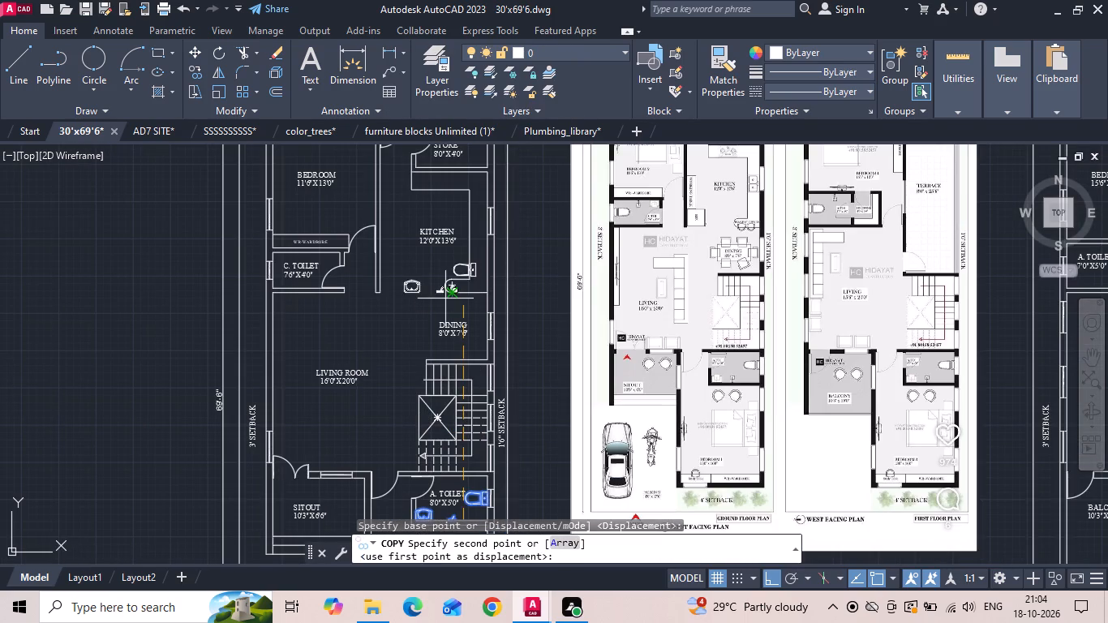
{"action": "key", "text": "F8"}
{"action": "middle_click_drag", "start_coordinate": [348, 294], "coordinate": [668, 366]}
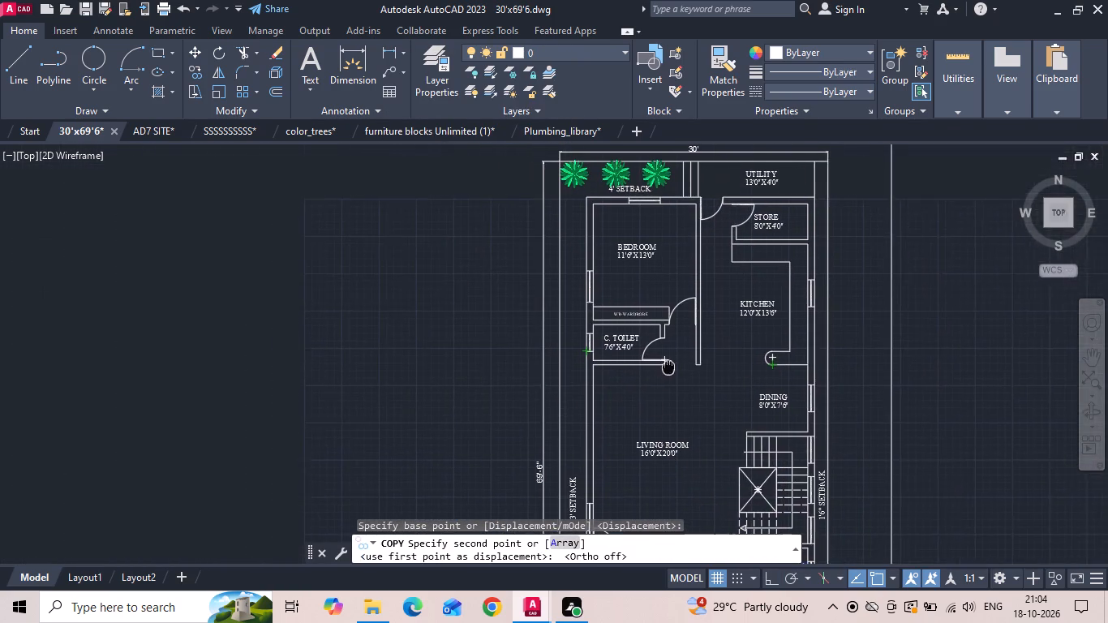
{"action": "scroll", "coordinate": [415, 376], "scroll_direction": "up", "scroll_amount": 1}
{"action": "left_click", "coordinate": [452, 343]}
{"action": "key", "text": "Escape"}
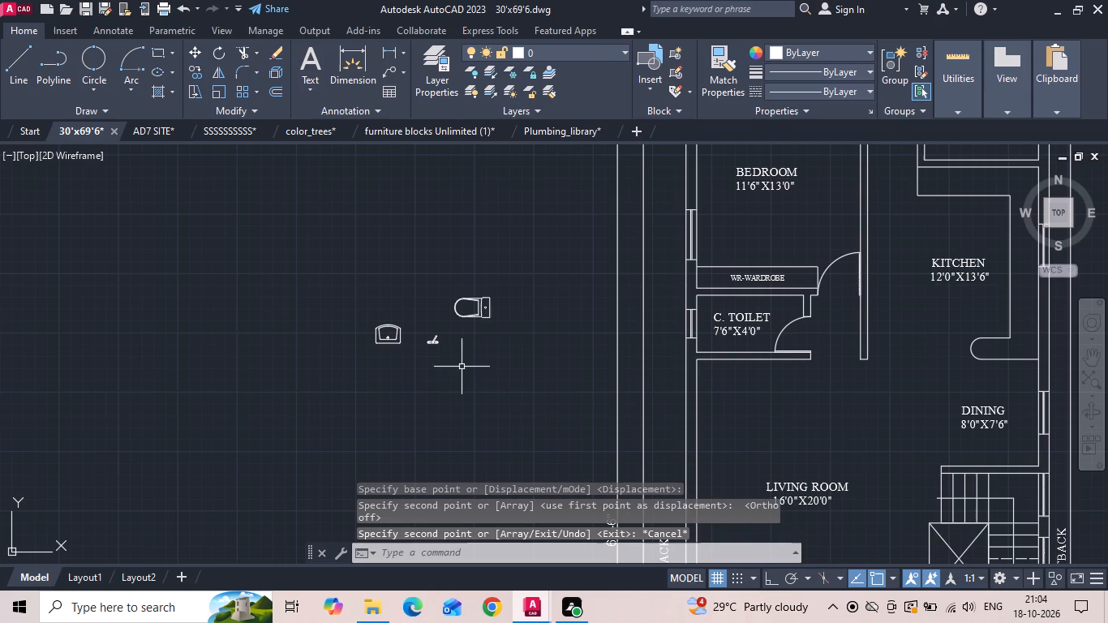
Mirror the copied toilet, washbasin and faucet across a vertical line, erasing the source objects.
{"action": "left_click_drag", "start_coordinate": [526, 289], "coordinate": [498, 300]}
{"action": "left_click", "coordinate": [343, 399]}
{"action": "type", "text": "MI"}
{"action": "key", "text": "space"}
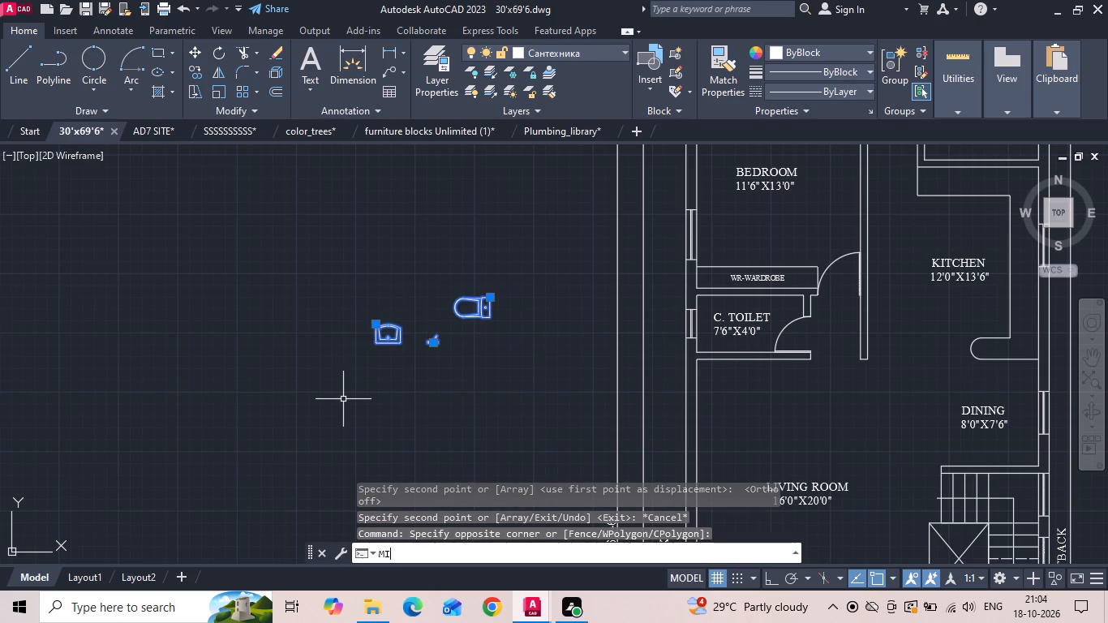
{"action": "key", "text": "F8"}
{"action": "left_click", "coordinate": [355, 276]}
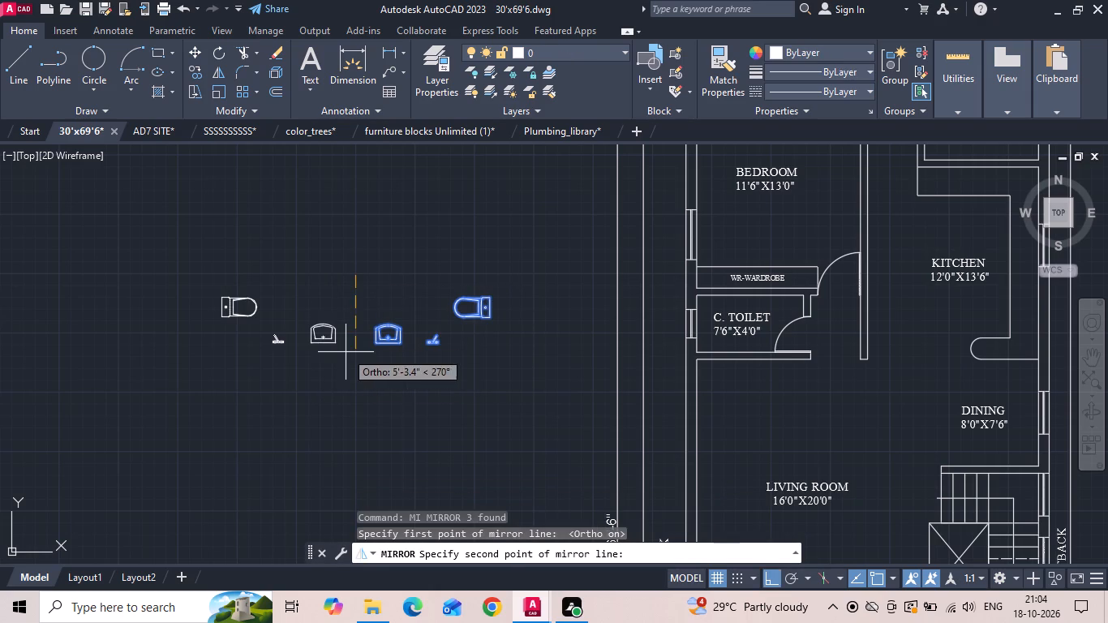
{"action": "left_click", "coordinate": [346, 352]}
{"action": "type", "text": "Y"}
{"action": "key", "text": "space"}
Move the mirrored fixture set by the toilet's back midpoint onto the C. TOILET's inner wall line at the window.
{"action": "middle_click_drag", "start_coordinate": [367, 354], "coordinate": [688, 397]}
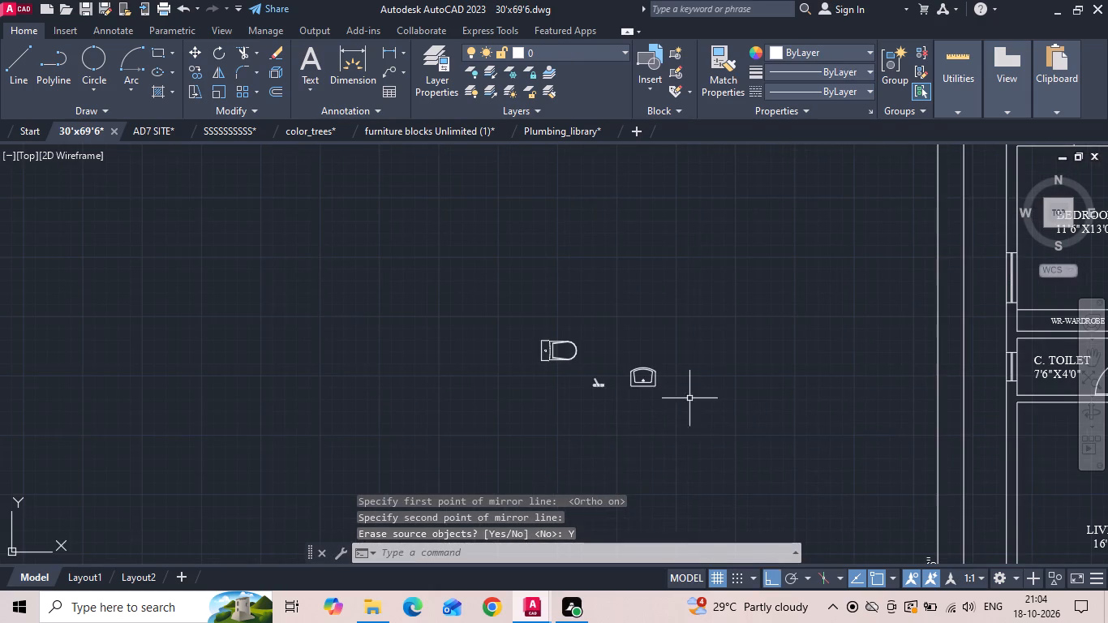
{"action": "left_click", "coordinate": [690, 405]}
{"action": "left_click", "coordinate": [455, 283]}
{"action": "right_click", "coordinate": [455, 283]}
{"action": "scroll", "coordinate": [501, 344], "scroll_direction": "up", "scroll_amount": 1}
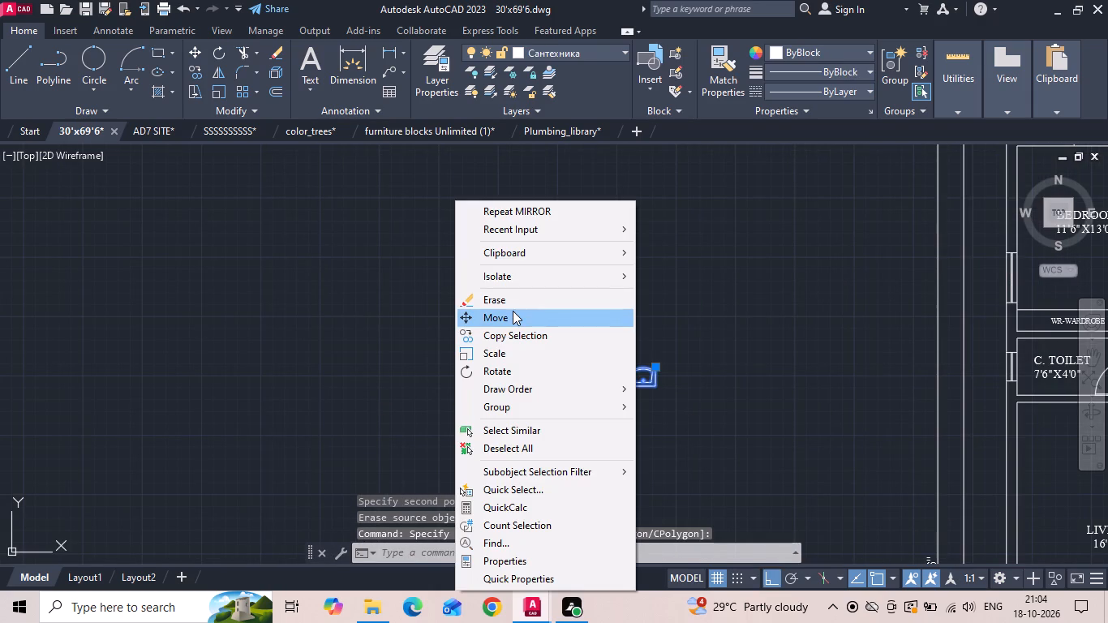
{"action": "left_click", "coordinate": [513, 311]}
{"action": "scroll", "coordinate": [552, 342], "scroll_direction": "up", "scroll_amount": 2}
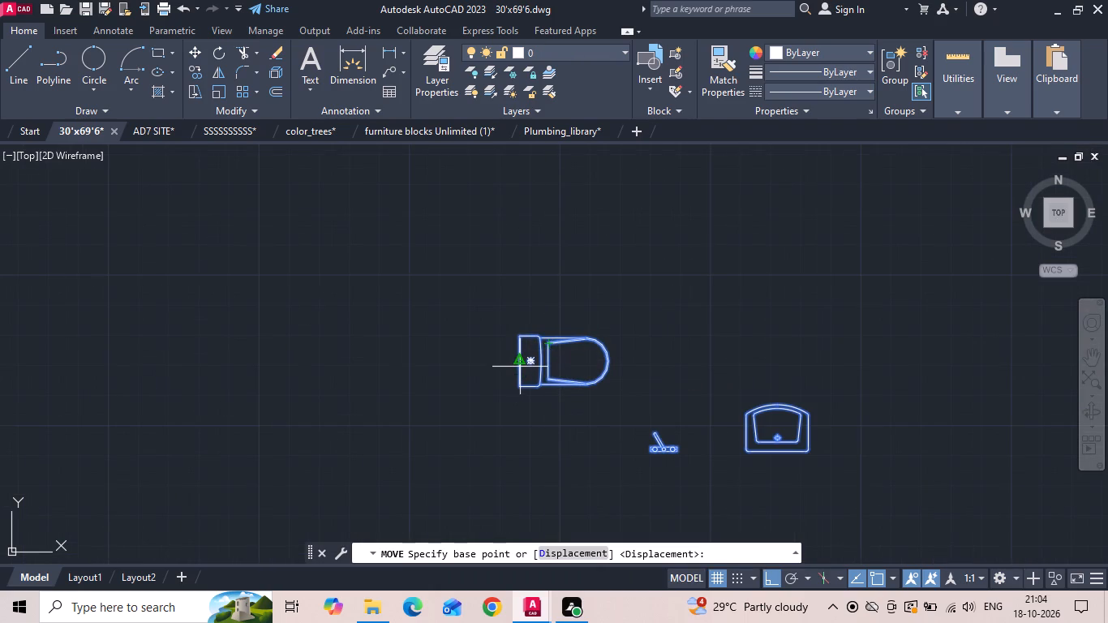
{"action": "left_click", "coordinate": [518, 363]}
{"action": "scroll", "coordinate": [430, 349], "scroll_direction": "down", "scroll_amount": 2}
{"action": "scroll", "coordinate": [953, 370], "scroll_direction": "up", "scroll_amount": 3}
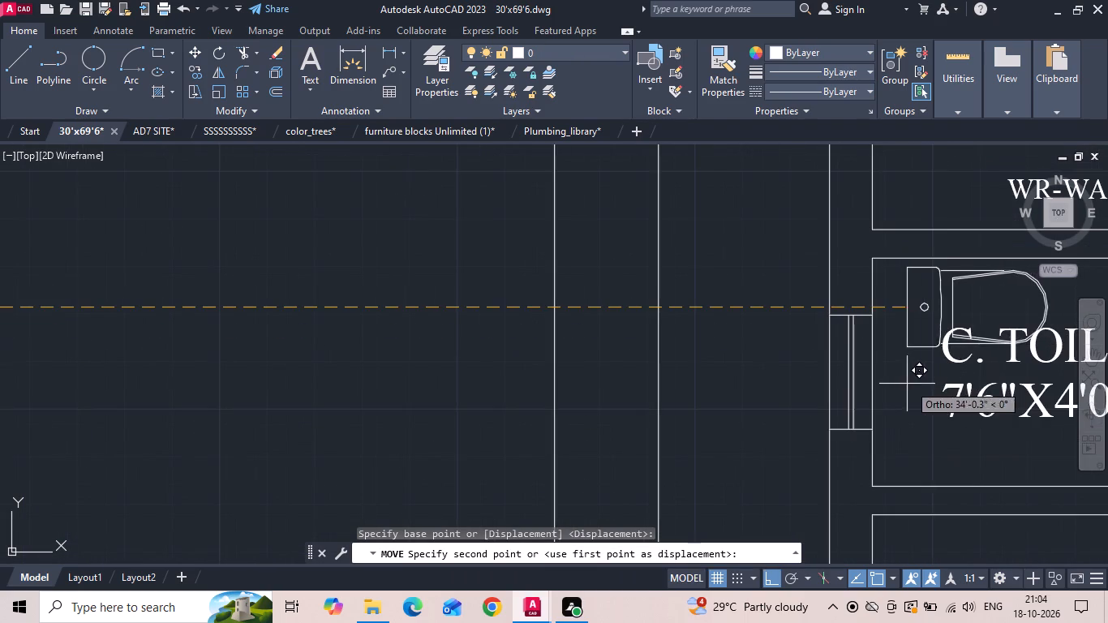
{"action": "left_click", "coordinate": [876, 372]}
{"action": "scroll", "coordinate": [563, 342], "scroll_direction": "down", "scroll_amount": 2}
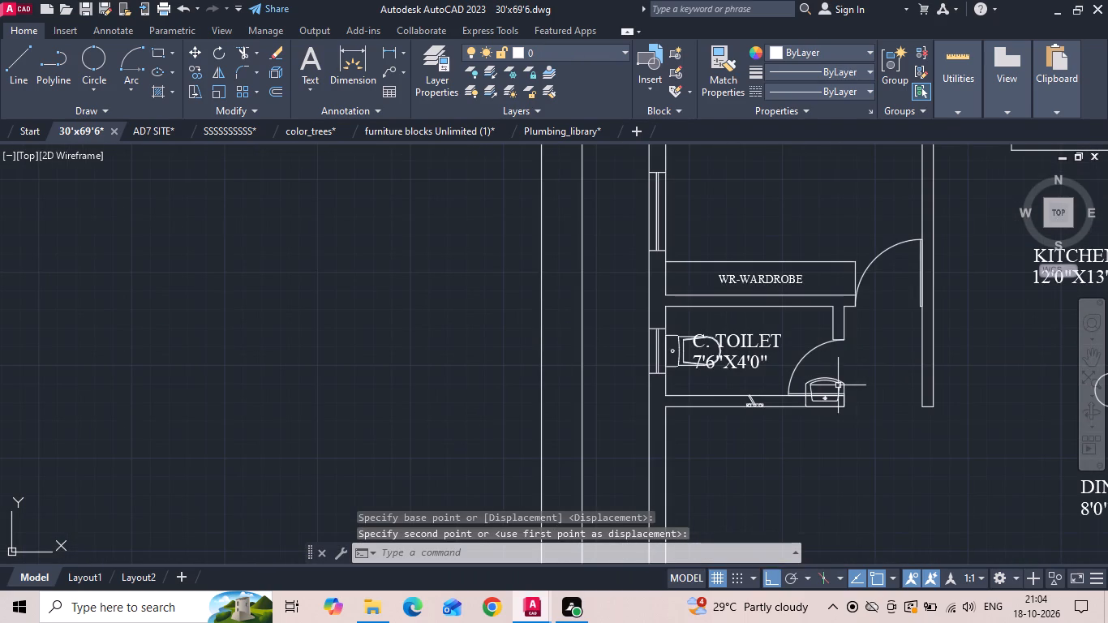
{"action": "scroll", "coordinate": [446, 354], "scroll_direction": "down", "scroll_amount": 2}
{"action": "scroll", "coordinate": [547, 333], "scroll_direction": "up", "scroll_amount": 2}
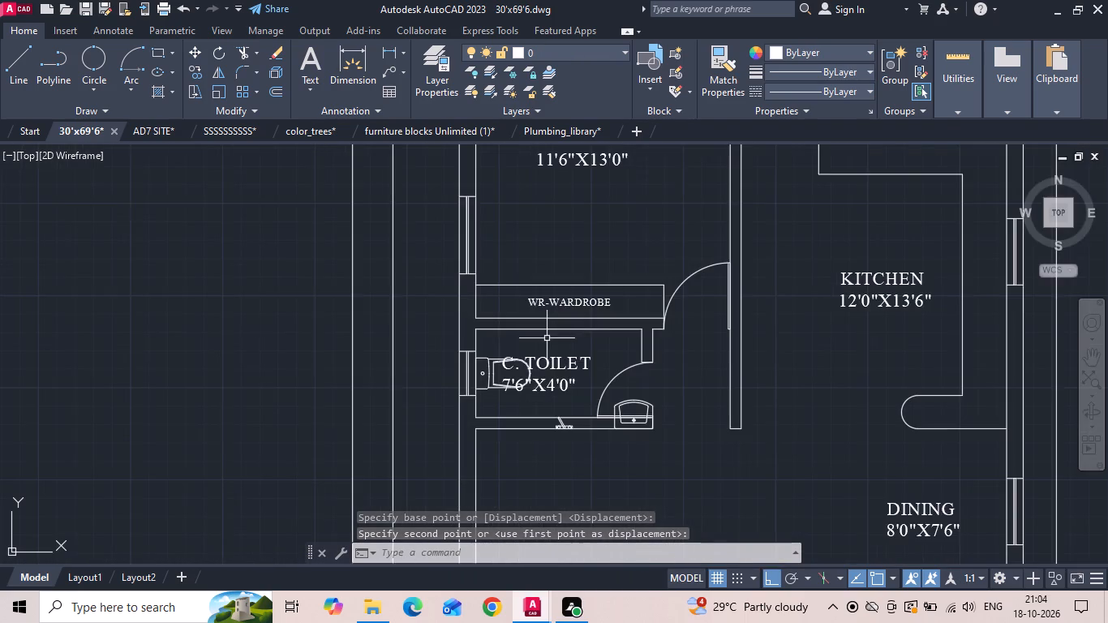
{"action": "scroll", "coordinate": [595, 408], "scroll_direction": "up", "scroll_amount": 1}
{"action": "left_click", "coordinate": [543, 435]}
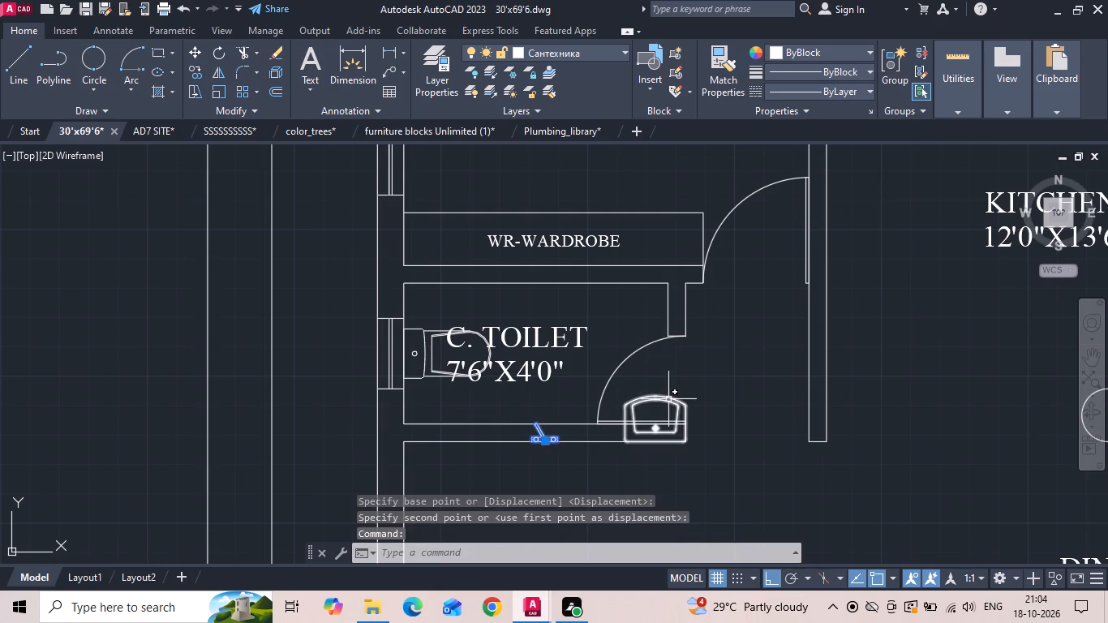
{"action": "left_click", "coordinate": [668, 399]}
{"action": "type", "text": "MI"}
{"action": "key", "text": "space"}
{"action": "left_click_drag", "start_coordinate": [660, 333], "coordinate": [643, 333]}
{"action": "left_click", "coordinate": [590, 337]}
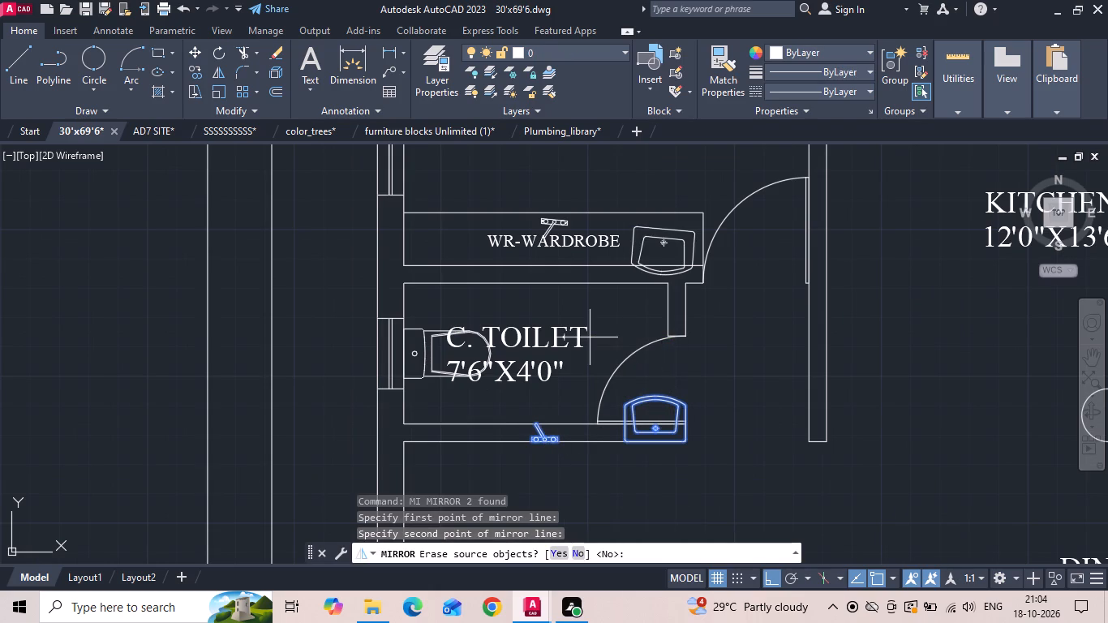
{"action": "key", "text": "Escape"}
Mirror the C. TOILET's washbasin and faucet across a horizontal line through the room, erasing the source objects.
{"action": "left_click", "coordinate": [653, 397]}
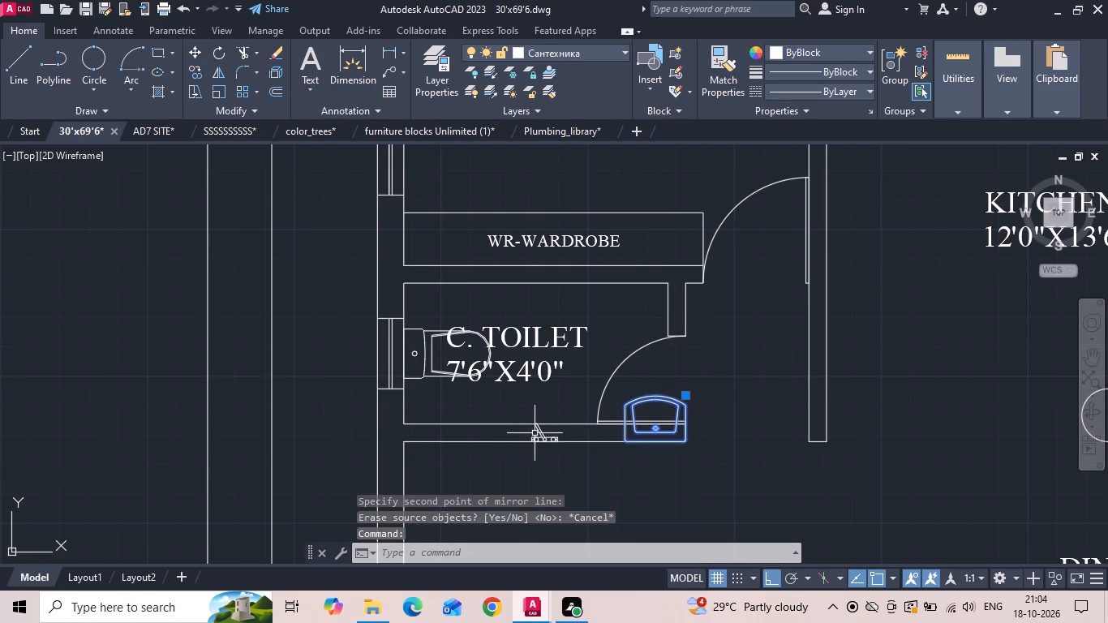
{"action": "left_click", "coordinate": [539, 434]}
{"action": "type", "text": "MI"}
{"action": "key", "text": "space"}
{"action": "scroll", "coordinate": [609, 400], "scroll_direction": "up", "scroll_amount": 1}
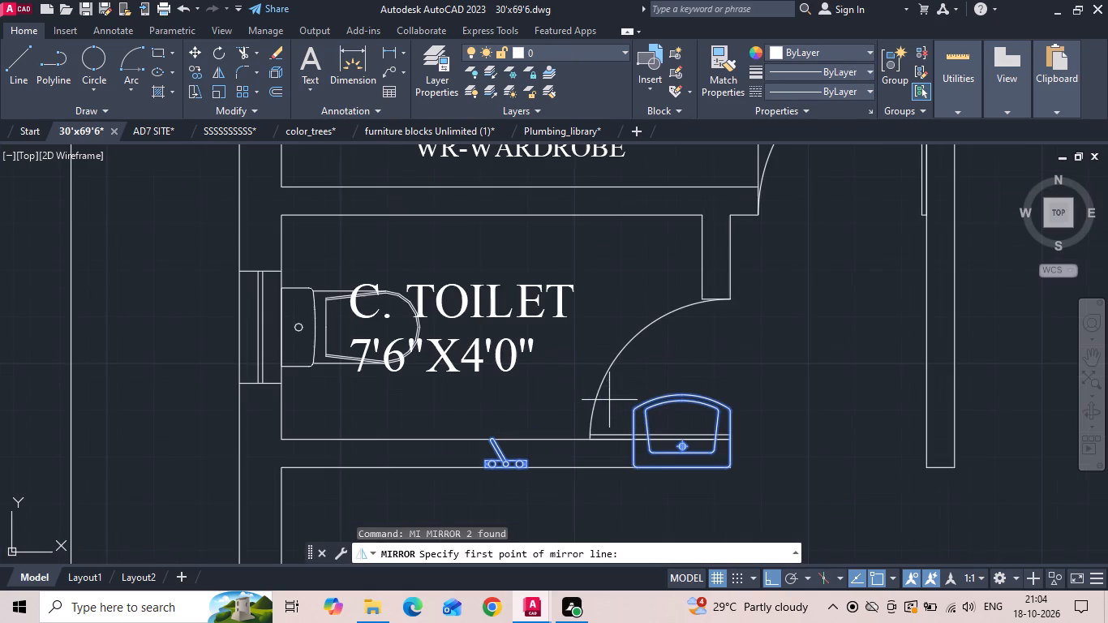
{"action": "left_click", "coordinate": [692, 355]}
{"action": "left_click", "coordinate": [432, 406]}
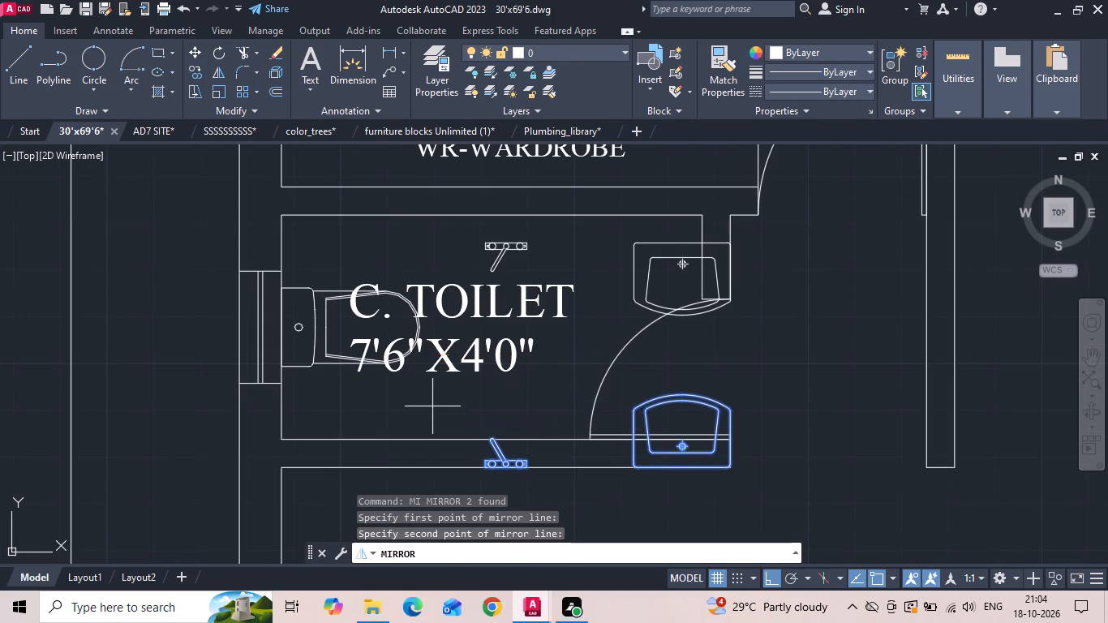
{"action": "type", "text": "Y"}
{"action": "key", "text": "space"}
Move the washbasin and faucet west until the basin's east side meets the C. TOILET's inner wall face beside the door.
{"action": "scroll", "coordinate": [621, 249], "scroll_direction": "up", "scroll_amount": 2}
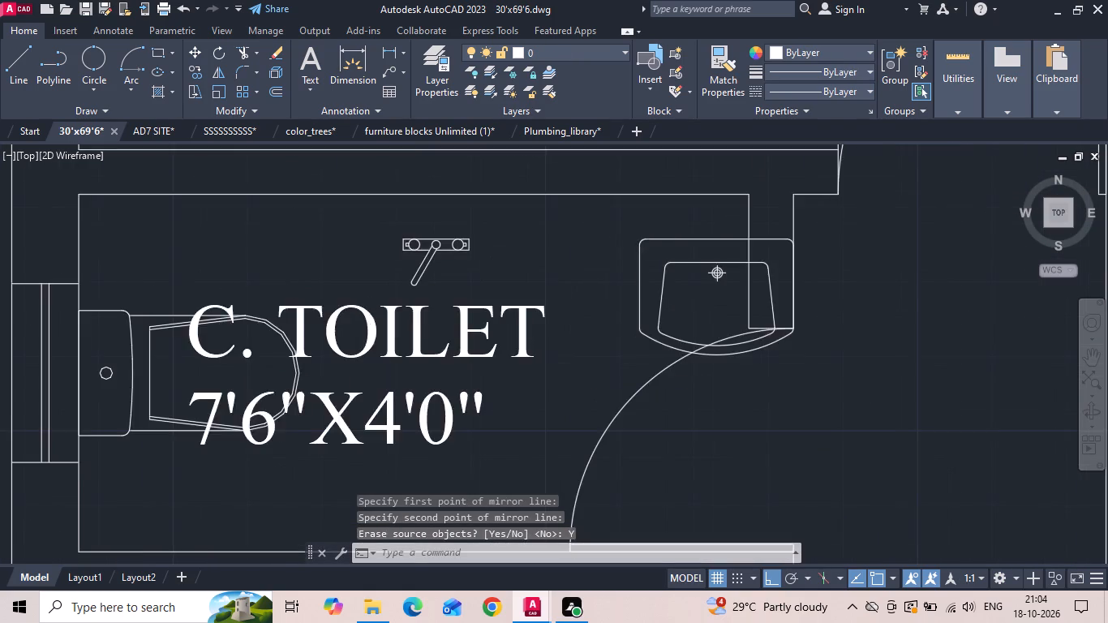
{"action": "left_click_drag", "start_coordinate": [656, 222], "coordinate": [641, 253]}
{"action": "left_click", "coordinate": [332, 308]}
{"action": "right_click", "coordinate": [330, 308]}
{"action": "left_click", "coordinate": [368, 319]}
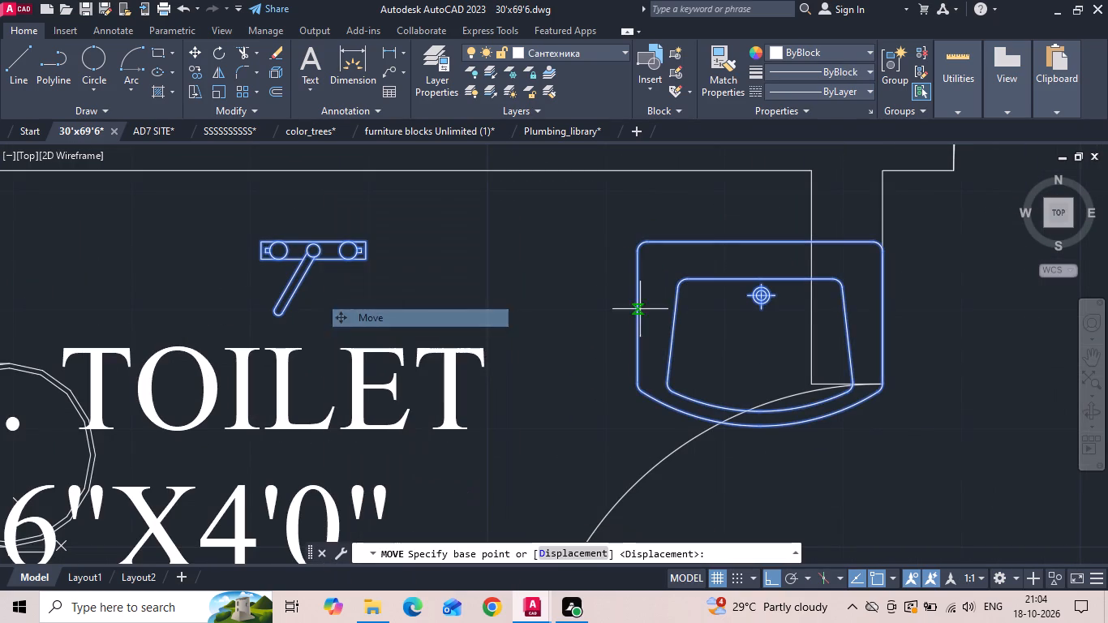
{"action": "left_click", "coordinate": [883, 254]}
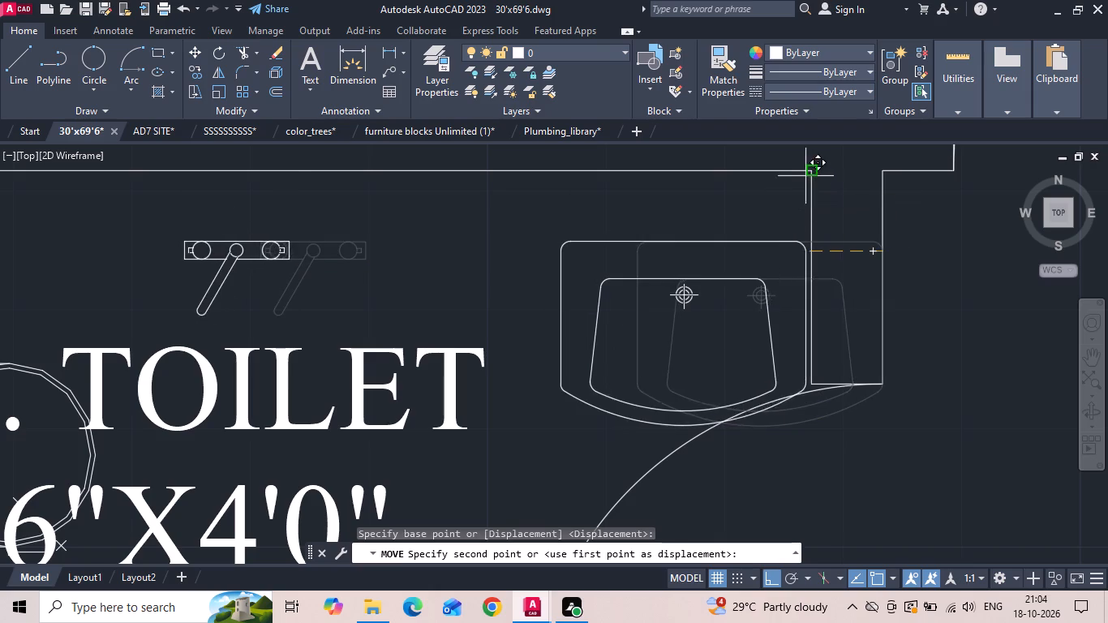
{"action": "left_click", "coordinate": [808, 174]}
Move the washbasin and faucet south so the basin's back edge sits on the C. TOILET's north wall face below the wardrobe.
{"action": "middle_click_drag", "start_coordinate": [790, 214], "coordinate": [792, 312]}
{"action": "left_click_drag", "start_coordinate": [689, 327], "coordinate": [584, 350]}
{"action": "left_click", "coordinate": [431, 356]}
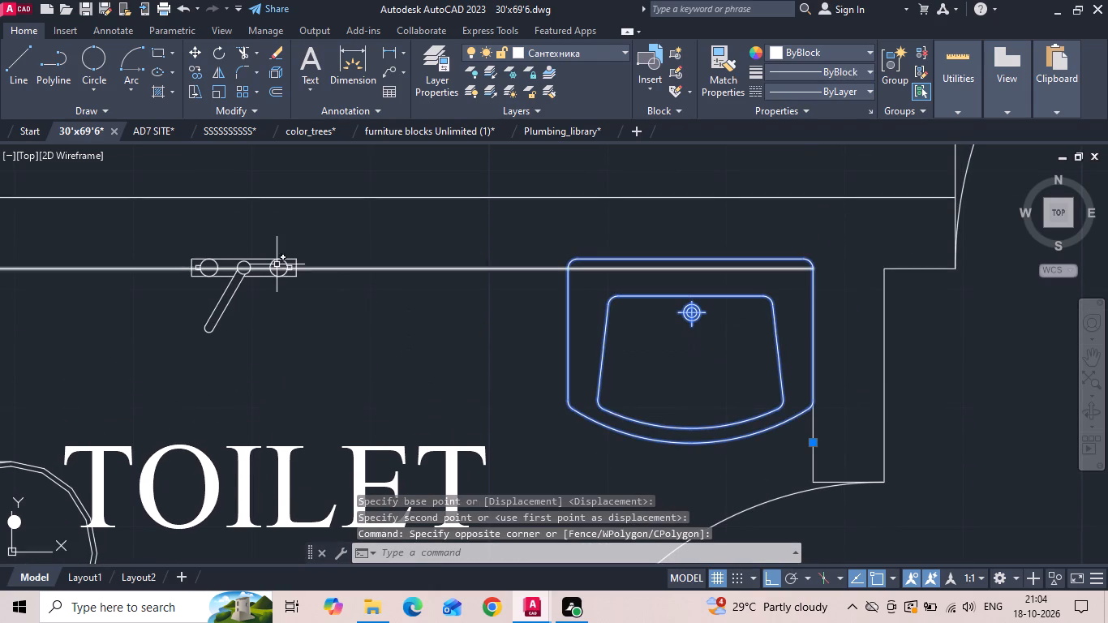
{"action": "left_click", "coordinate": [273, 260]}
{"action": "right_click", "coordinate": [272, 260]}
{"action": "left_click", "coordinate": [328, 316]}
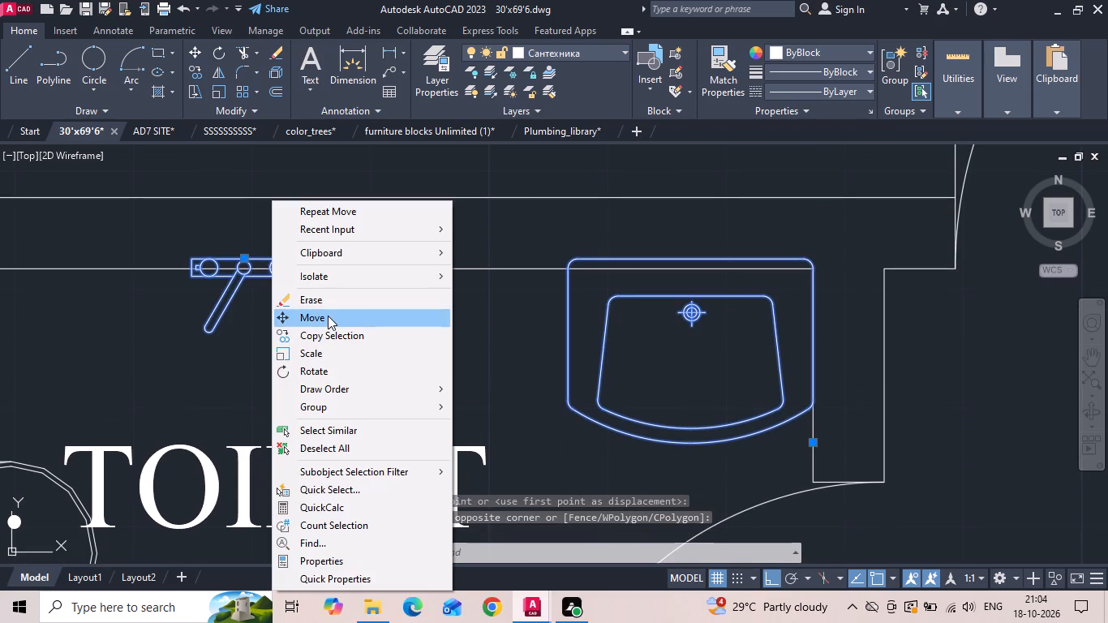
{"action": "scroll", "coordinate": [867, 239], "scroll_direction": "up", "scroll_amount": 2}
{"action": "scroll", "coordinate": [715, 270], "scroll_direction": "up", "scroll_amount": 1}
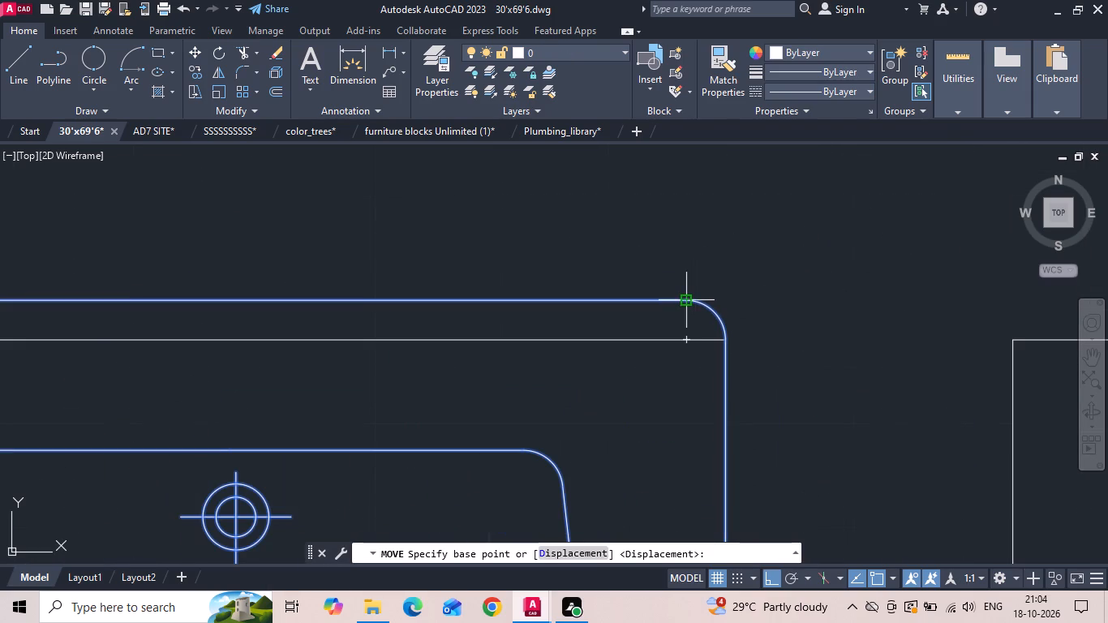
{"action": "left_click", "coordinate": [690, 300]}
{"action": "left_click", "coordinate": [686, 338]}
{"action": "scroll", "coordinate": [712, 320], "scroll_direction": "down", "scroll_amount": 5}
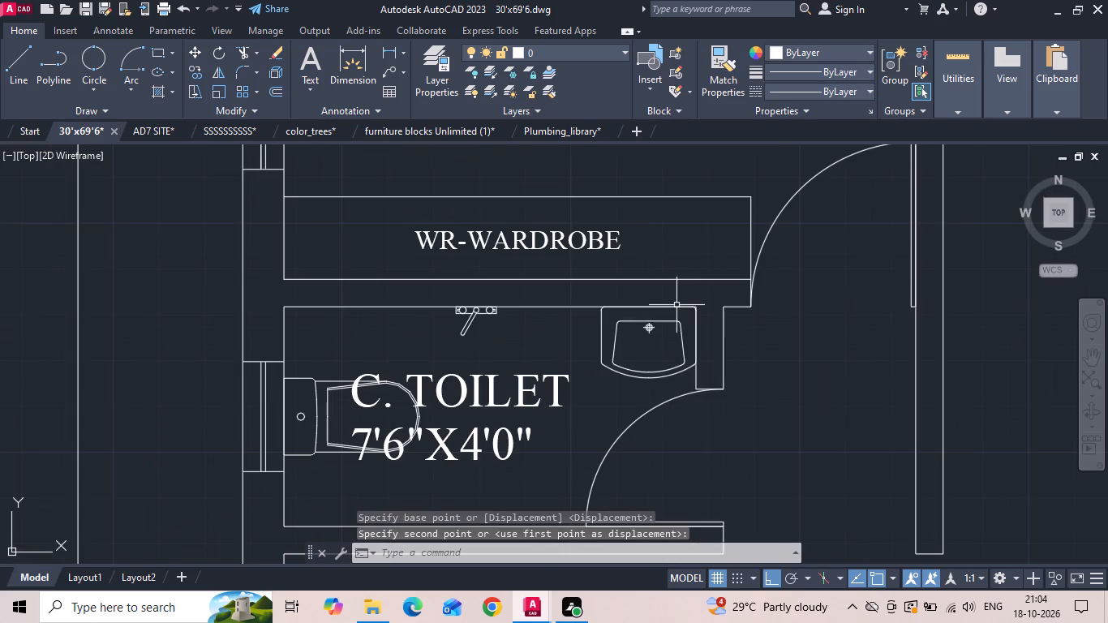
Move the C. TOILET 7'6"X4'0" label east, clear of the toilet, and slightly south.
{"action": "scroll", "coordinate": [508, 286], "scroll_direction": "down", "scroll_amount": 1}
{"action": "left_click", "coordinate": [493, 344]}
{"action": "right_click", "coordinate": [493, 344]}
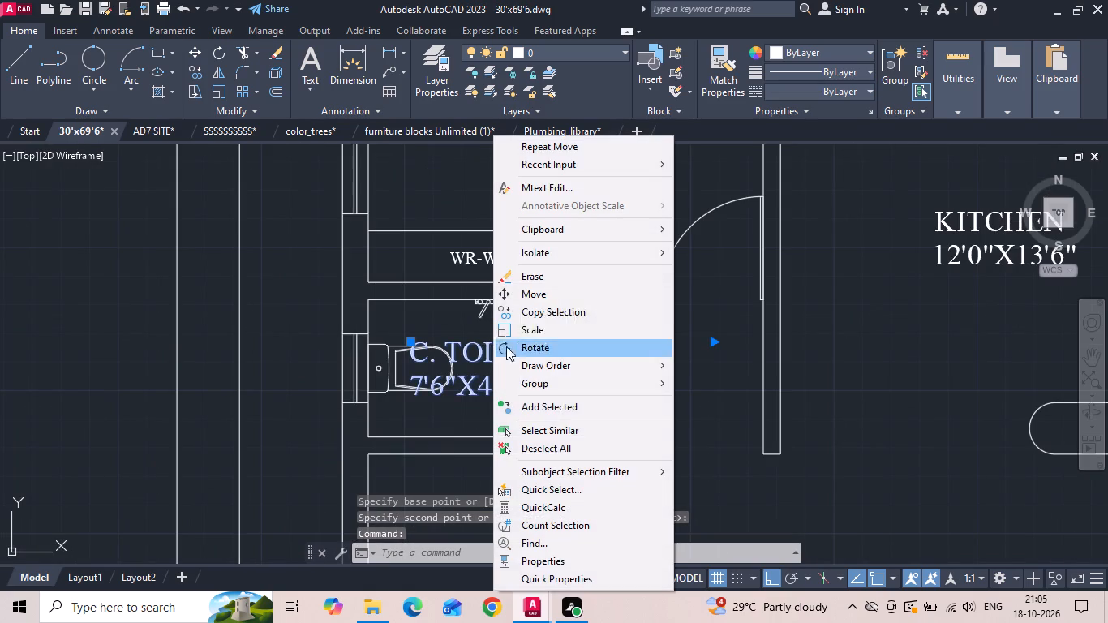
{"action": "left_click", "coordinate": [560, 295]}
{"action": "left_click", "coordinate": [697, 396]}
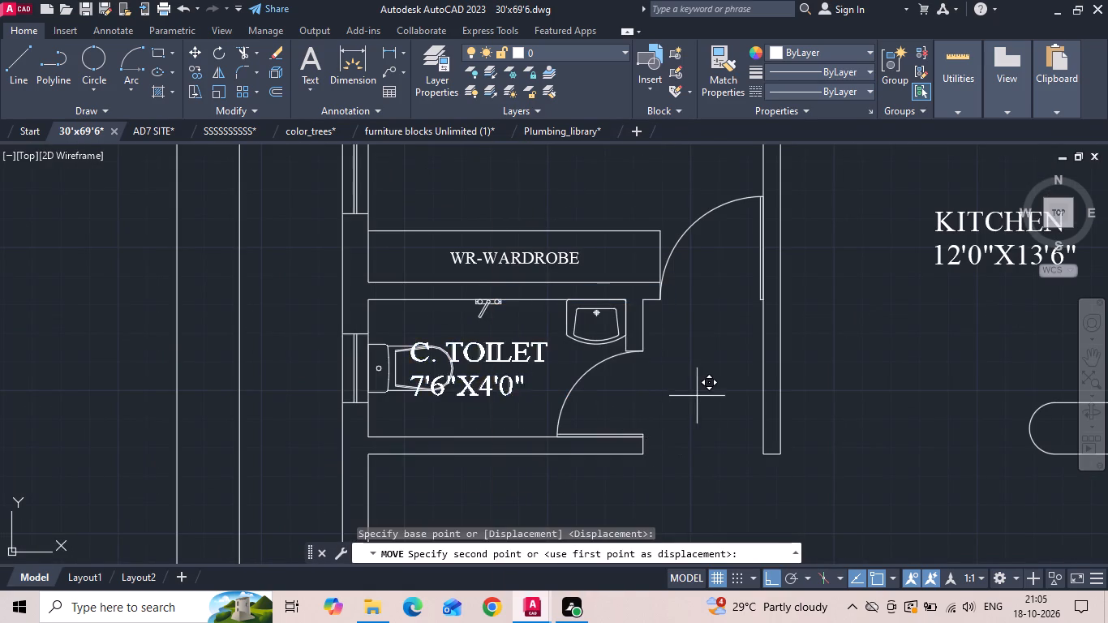
{"action": "left_click", "coordinate": [737, 400]}
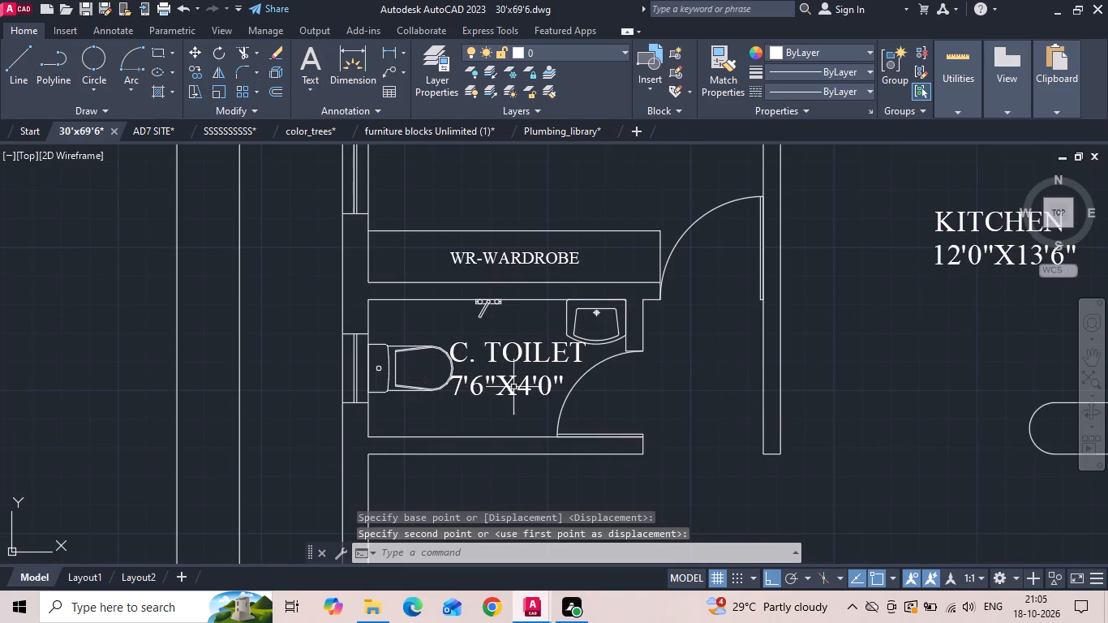
{"action": "left_click", "coordinate": [507, 383]}
{"action": "right_click", "coordinate": [505, 382]}
{"action": "left_click", "coordinate": [569, 302]}
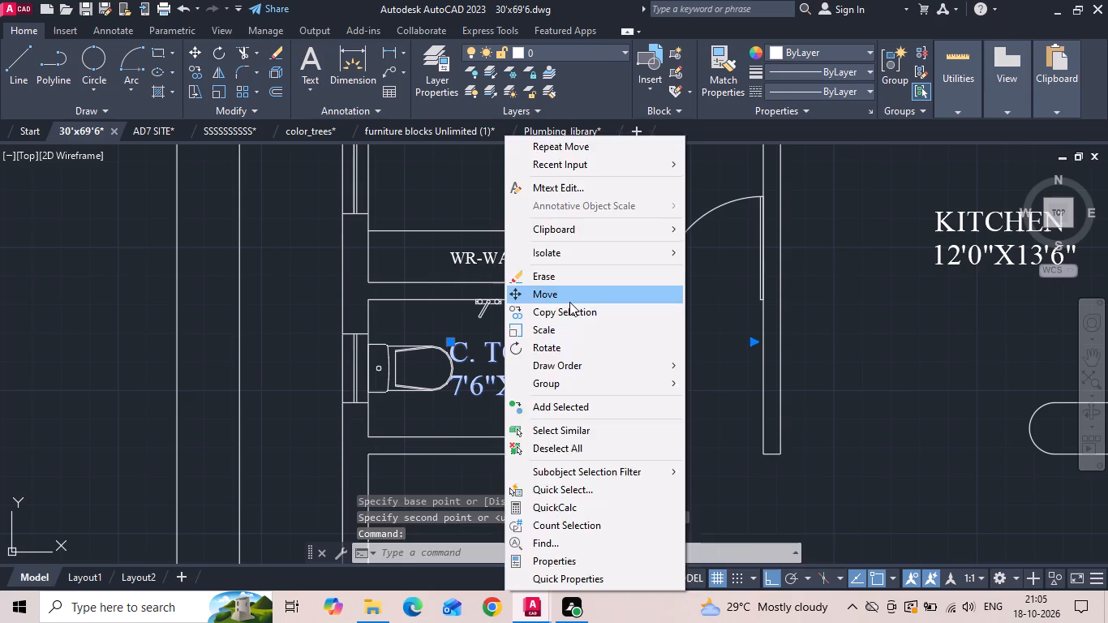
{"action": "scroll", "coordinate": [630, 372], "scroll_direction": "up", "scroll_amount": 1}
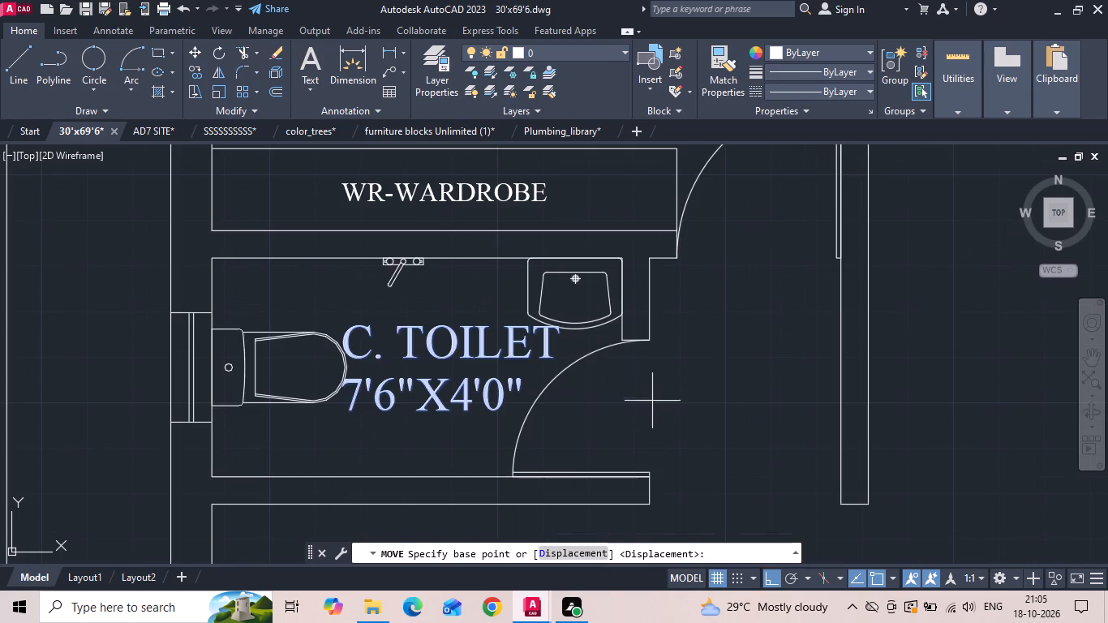
{"action": "left_click", "coordinate": [659, 415]}
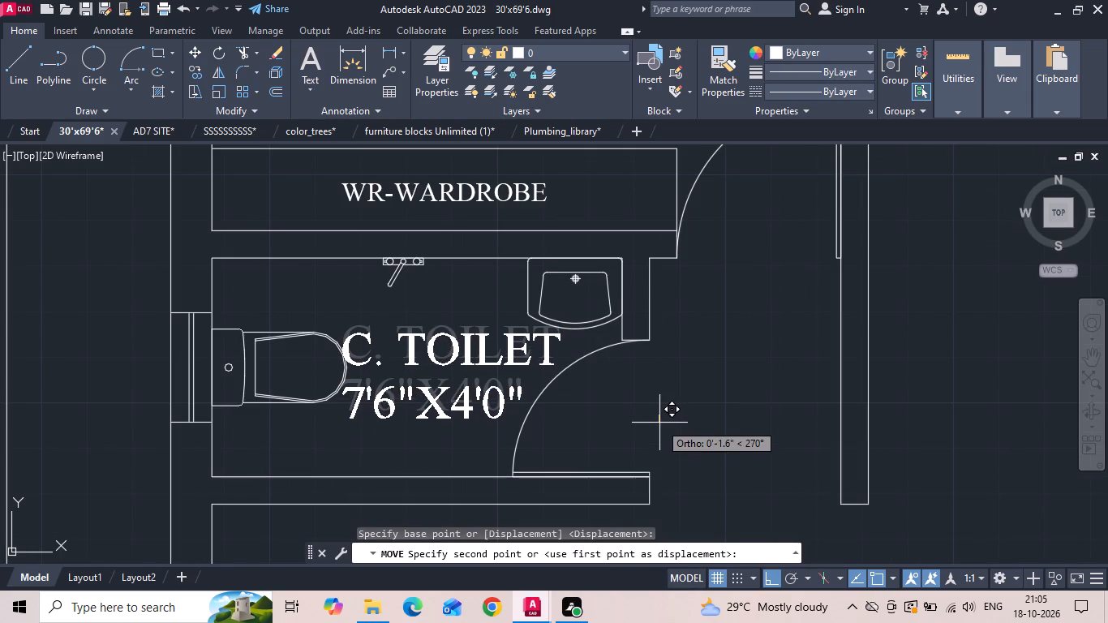
{"action": "left_click", "coordinate": [659, 423]}
Save the drawing.
{"action": "key", "text": "ctrl+s"}
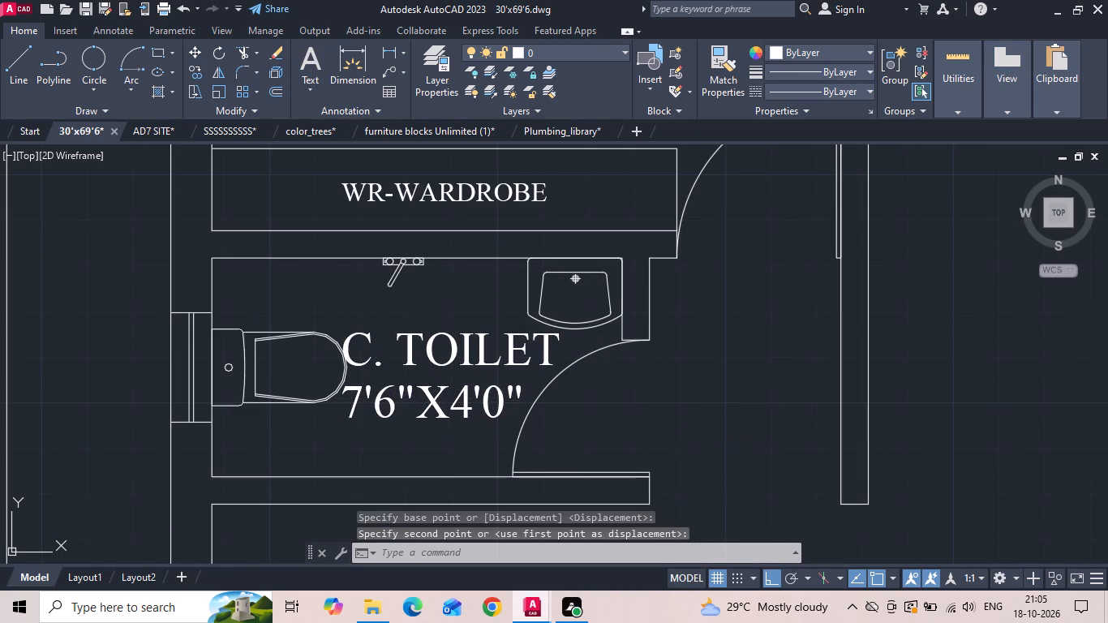
{"action": "key", "text": "ctrl+s"}
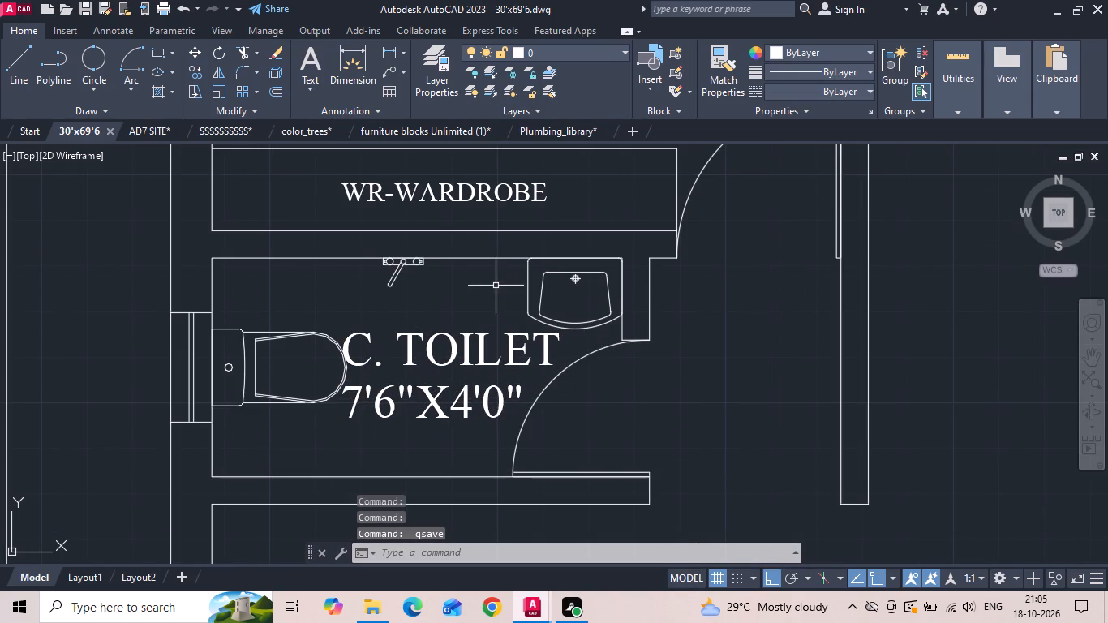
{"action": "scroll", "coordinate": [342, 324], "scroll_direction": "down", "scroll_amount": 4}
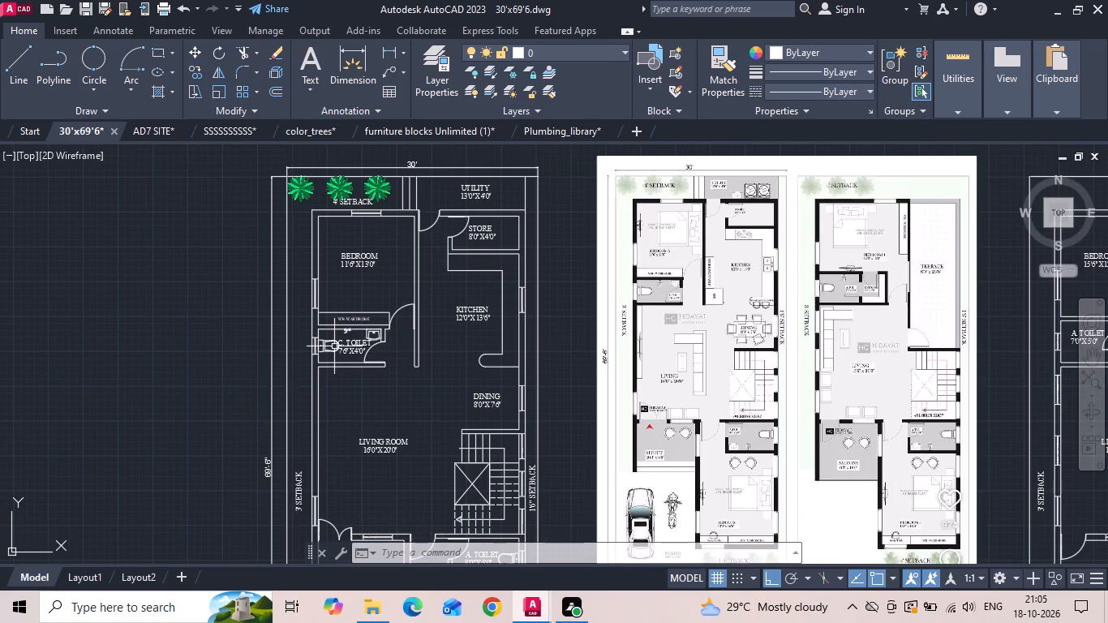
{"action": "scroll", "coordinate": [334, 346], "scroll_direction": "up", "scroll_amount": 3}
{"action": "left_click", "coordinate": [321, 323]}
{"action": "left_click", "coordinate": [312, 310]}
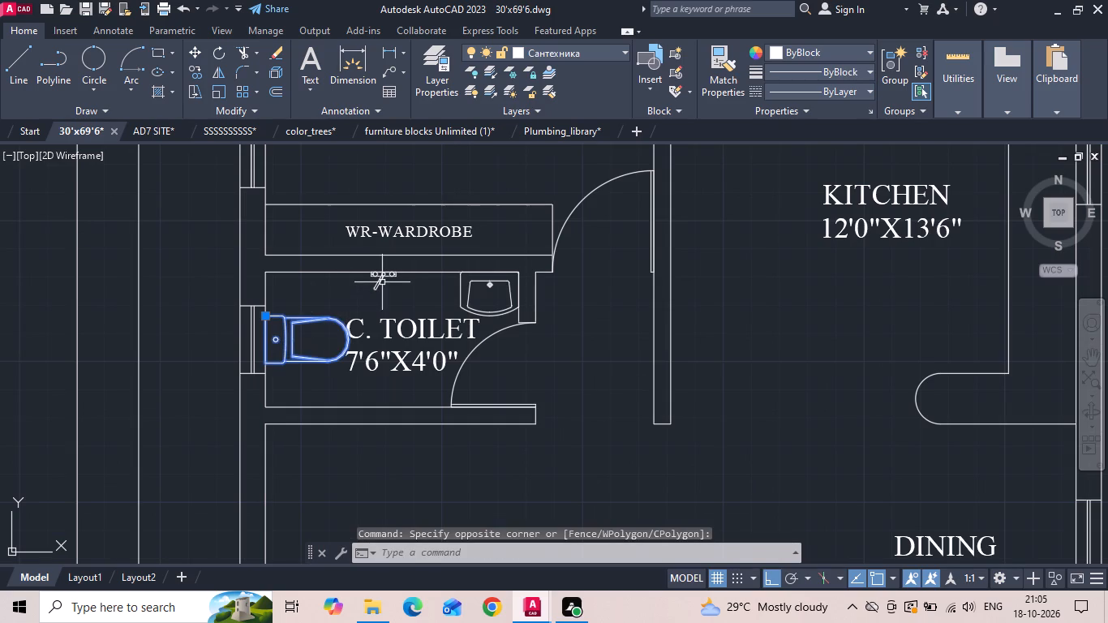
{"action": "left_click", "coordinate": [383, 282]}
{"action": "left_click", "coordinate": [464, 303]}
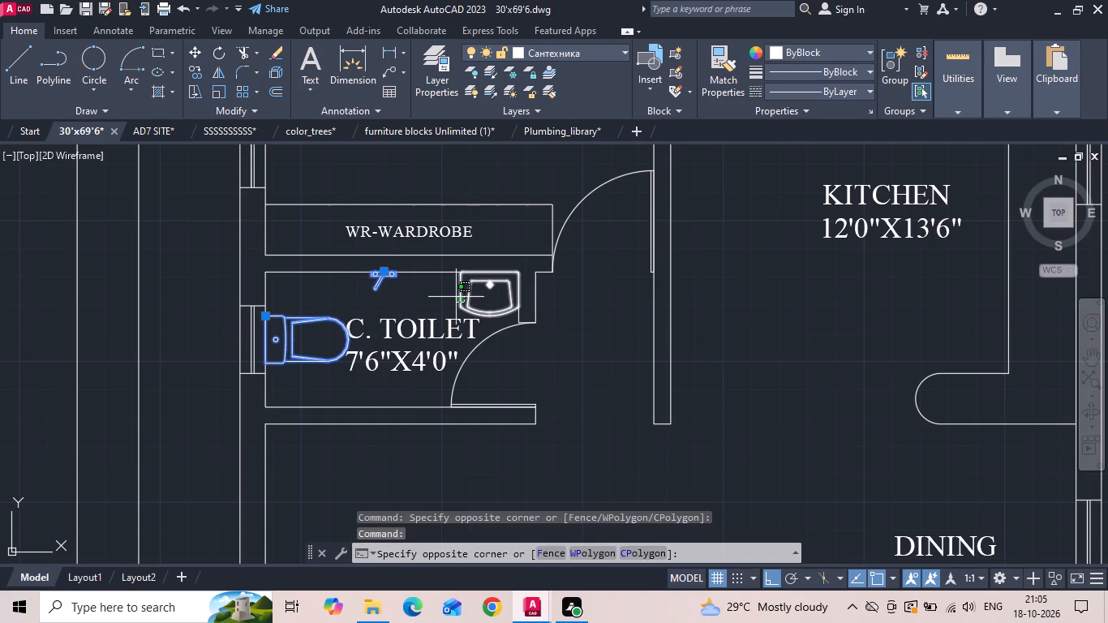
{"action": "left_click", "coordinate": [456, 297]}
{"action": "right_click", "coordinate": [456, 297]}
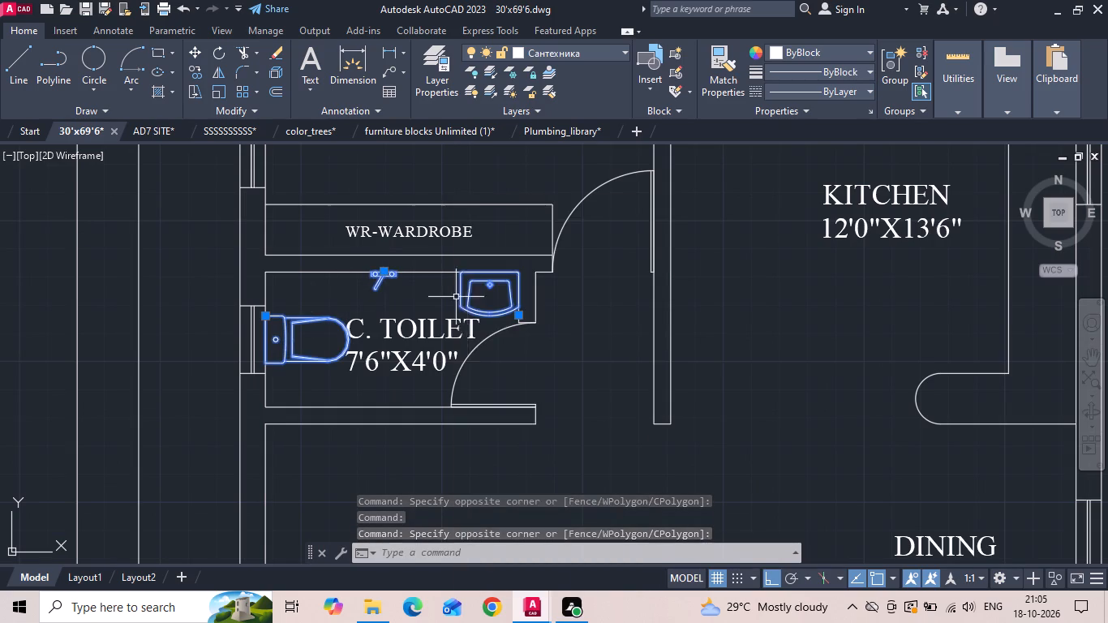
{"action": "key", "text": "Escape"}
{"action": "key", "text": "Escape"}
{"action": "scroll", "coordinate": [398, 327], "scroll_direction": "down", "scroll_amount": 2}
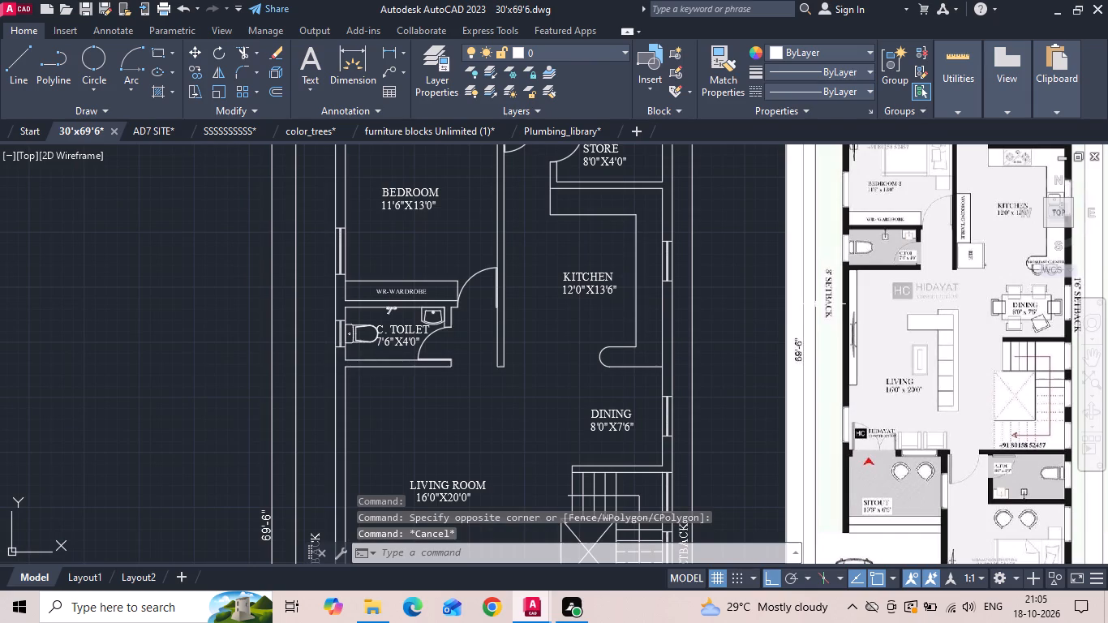
Measure the C. TOILET washbasin's back-edge width with a linear dimension, without placing the dimension.
{"action": "scroll", "coordinate": [479, 307], "scroll_direction": "up", "scroll_amount": 2}
{"action": "left_click", "coordinate": [386, 51]}
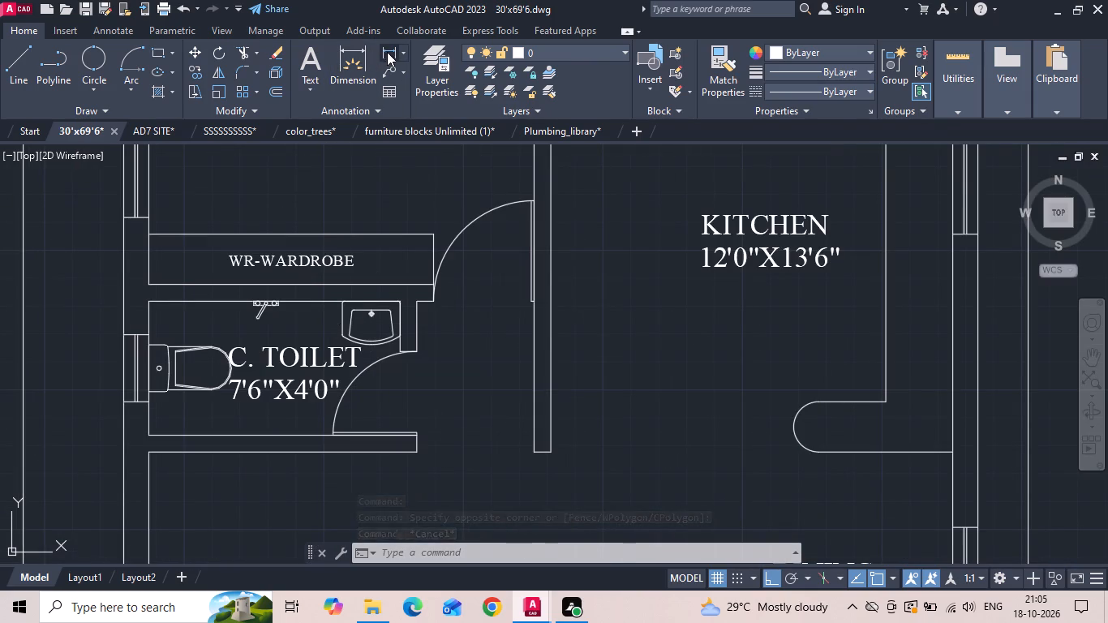
{"action": "scroll", "coordinate": [338, 296], "scroll_direction": "up", "scroll_amount": 2}
{"action": "left_click", "coordinate": [344, 304]}
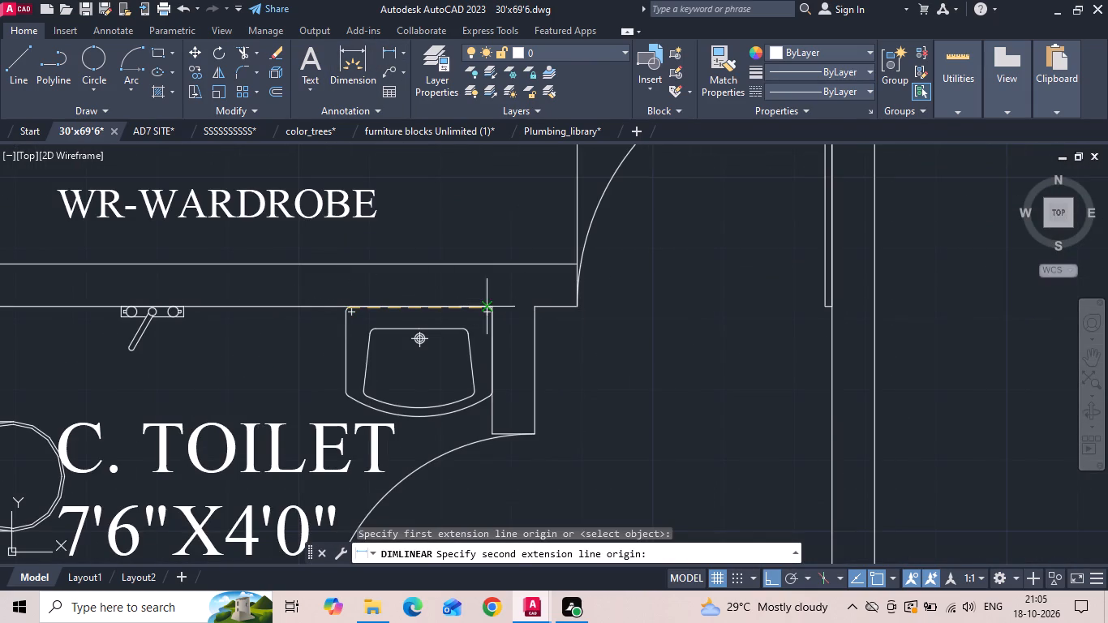
{"action": "left_click", "coordinate": [490, 303]}
{"action": "key", "text": "Escape"}
Scale the C. TOILET washbasin down freehand about its back-edge midpoint to roughly two-thirds of its size.
{"action": "left_click", "coordinate": [454, 332]}
{"action": "left_click", "coordinate": [442, 328]}
{"action": "right_click", "coordinate": [442, 328]}
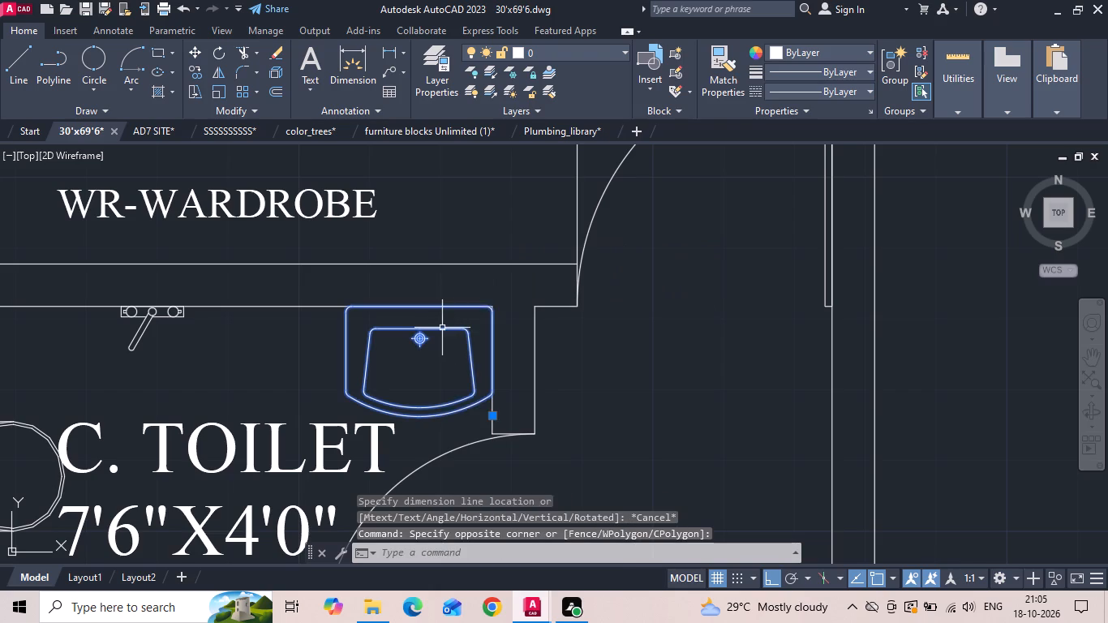
{"action": "left_click", "coordinate": [477, 333]}
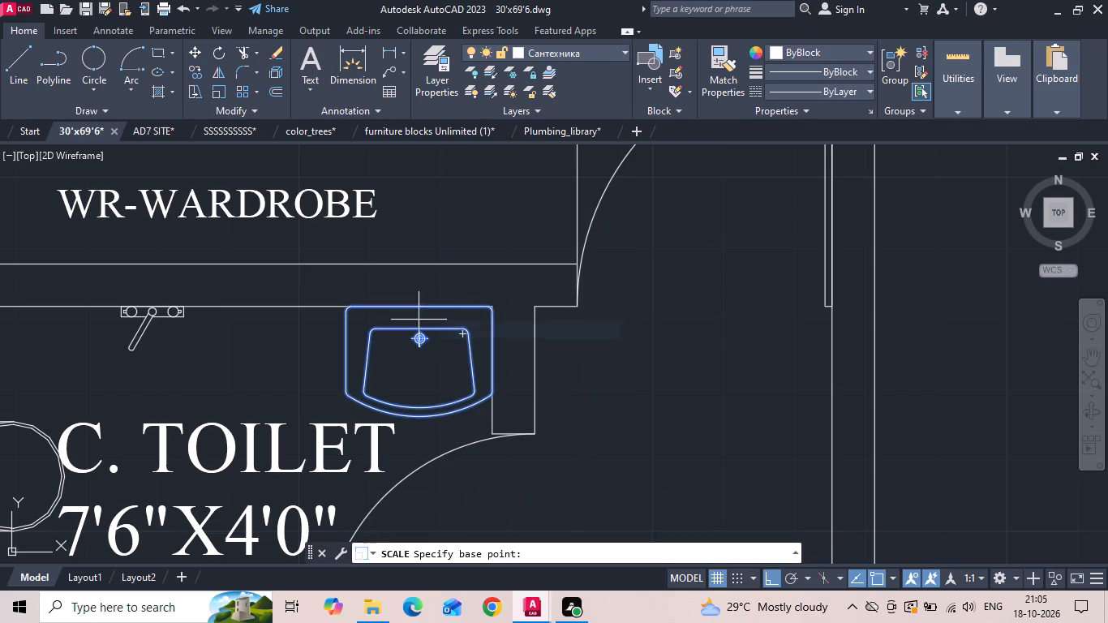
{"action": "left_click", "coordinate": [419, 309]}
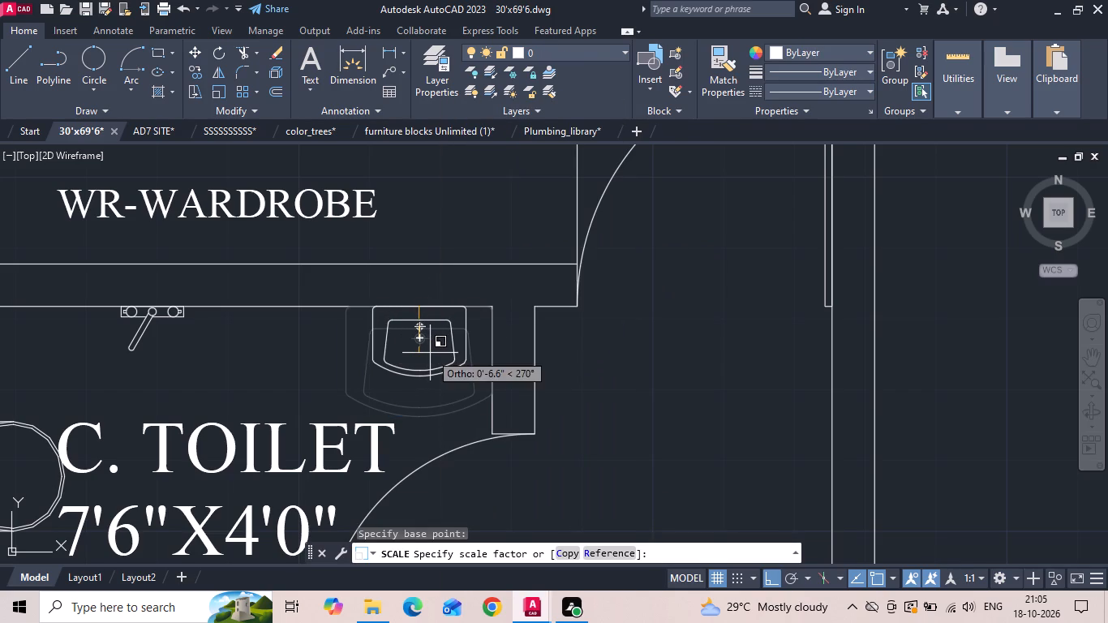
{"action": "left_click", "coordinate": [430, 353]}
Move the reduced washbasin east along the north wall, placing its back edge's east endpoint on the C. TOILET's inner wall corner.
{"action": "left_click", "coordinate": [440, 334]}
{"action": "left_click", "coordinate": [436, 318]}
{"action": "right_click", "coordinate": [436, 318]}
{"action": "left_click", "coordinate": [486, 297]}
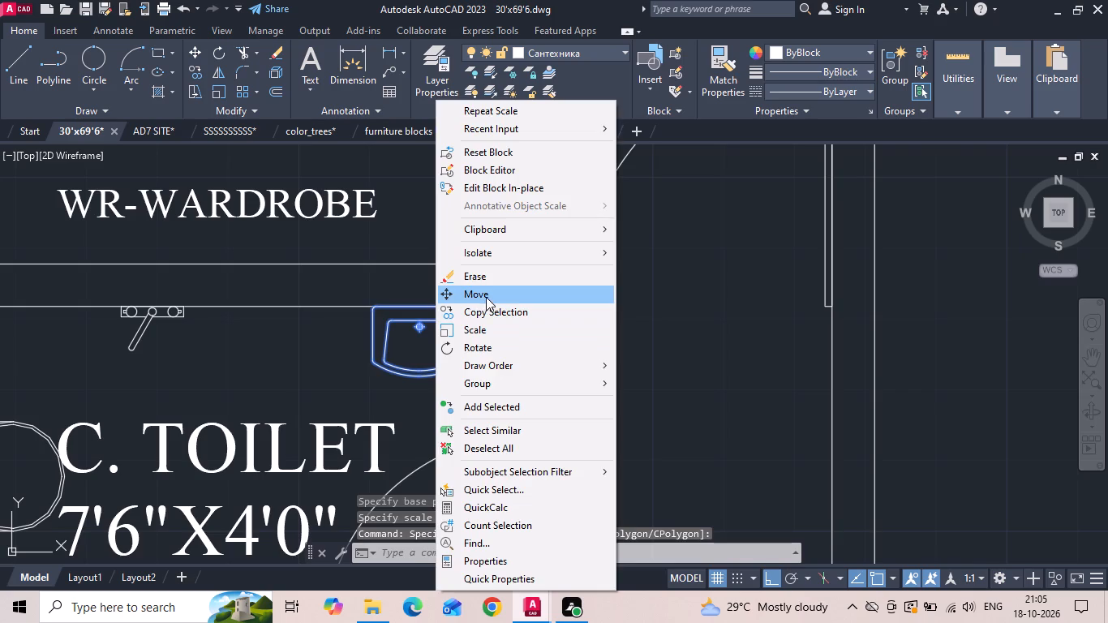
{"action": "scroll", "coordinate": [473, 299], "scroll_direction": "up", "scroll_amount": 3}
{"action": "left_click", "coordinate": [422, 327]}
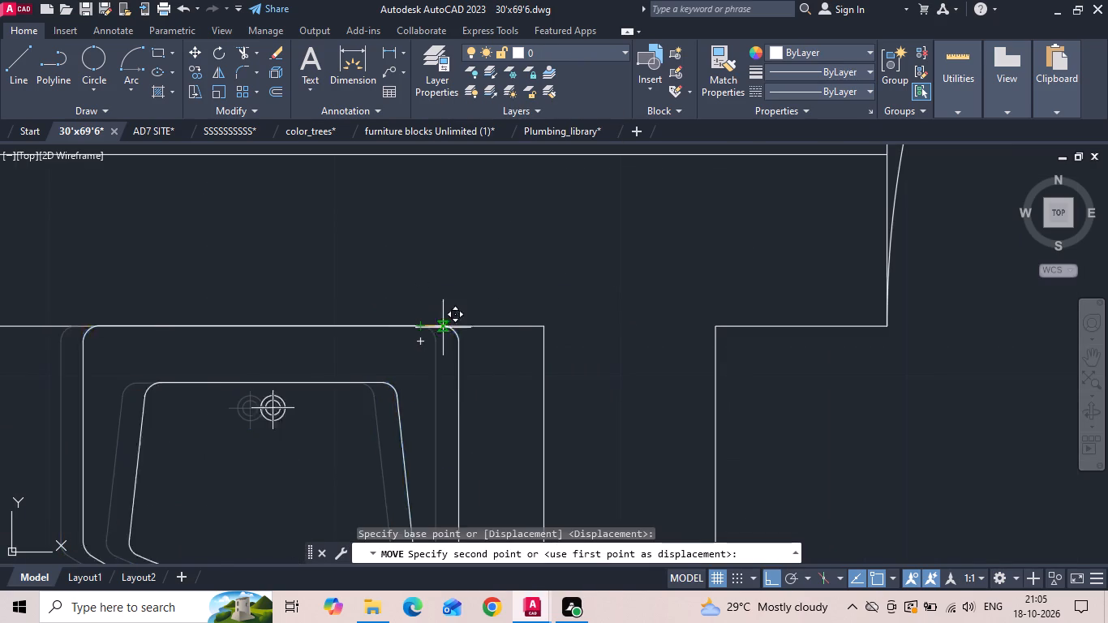
{"action": "left_click", "coordinate": [542, 328]}
Move the washbasin west so its straight east side is flush with the C. TOILET's inner wall face.
{"action": "left_click", "coordinate": [562, 352]}
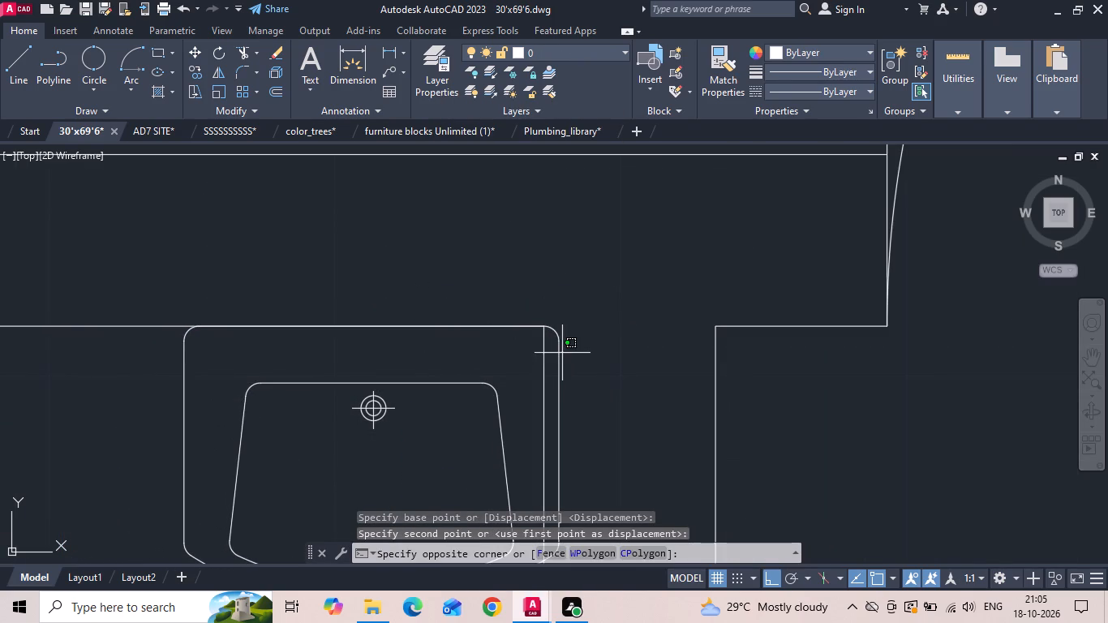
{"action": "right_click", "coordinate": [561, 353]}
{"action": "left_click", "coordinate": [553, 344]}
{"action": "right_click", "coordinate": [556, 307]}
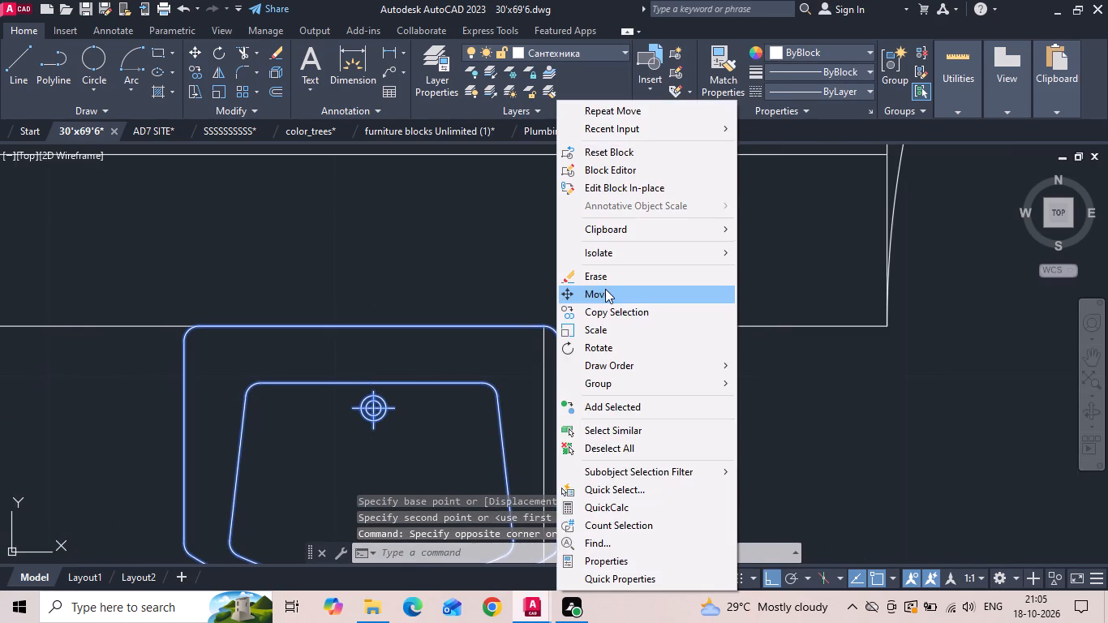
{"action": "left_click", "coordinate": [605, 289]}
{"action": "scroll", "coordinate": [557, 346], "scroll_direction": "up", "scroll_amount": 1}
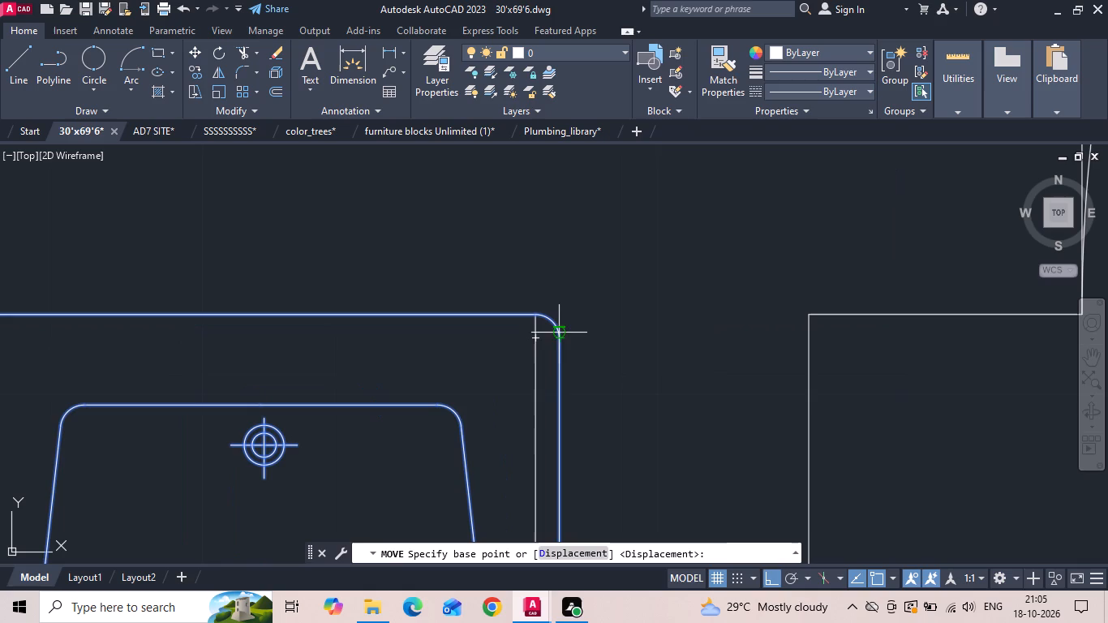
{"action": "left_click", "coordinate": [562, 342]}
{"action": "left_click", "coordinate": [539, 338]}
{"action": "scroll", "coordinate": [478, 303], "scroll_direction": "down", "scroll_amount": 4}
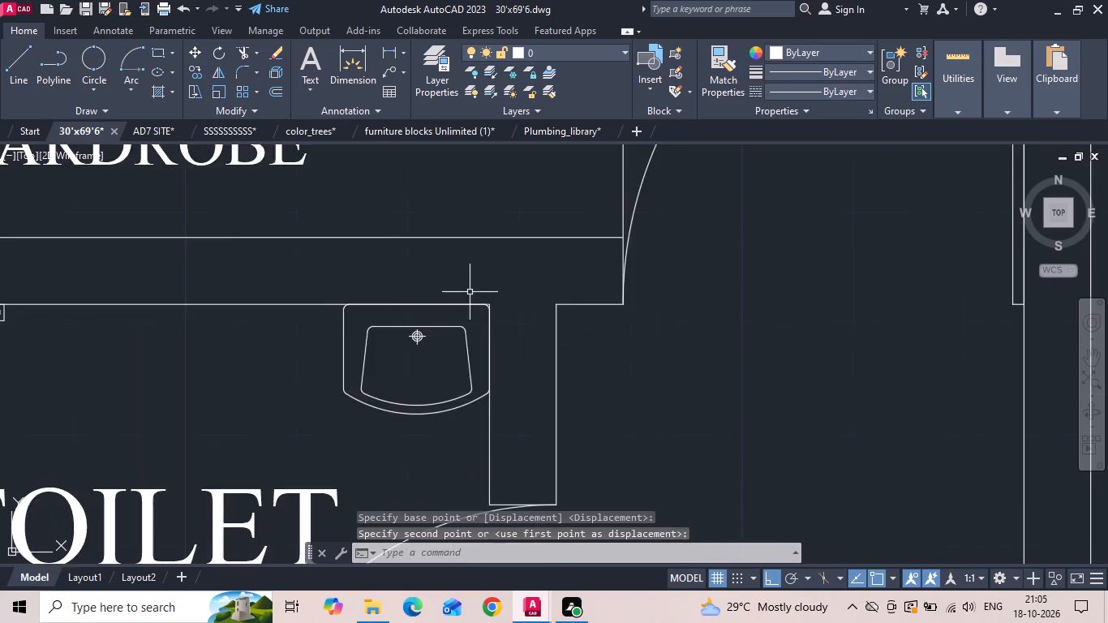
Copy the reduced C. TOILET washbasin to the open space southwest of the ground-floor A. TOILET.
{"action": "scroll", "coordinate": [470, 292], "scroll_direction": "down", "scroll_amount": 2}
{"action": "left_click", "coordinate": [453, 327]}
{"action": "left_click", "coordinate": [453, 313]}
{"action": "right_click", "coordinate": [451, 307]}
{"action": "left_click", "coordinate": [491, 316]}
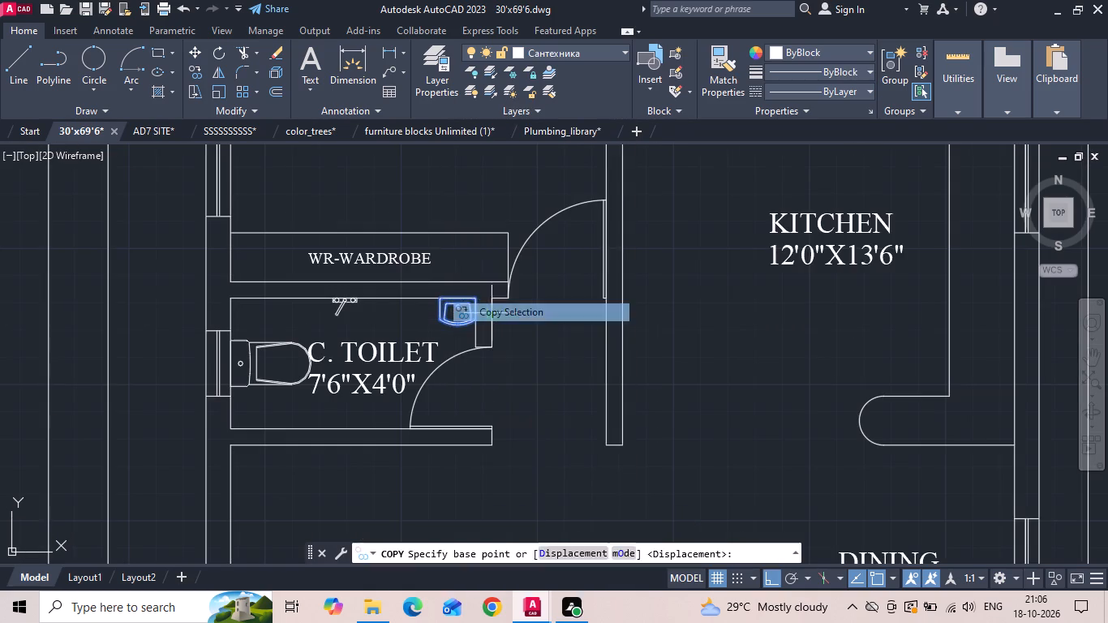
{"action": "left_click_drag", "start_coordinate": [474, 323], "coordinate": [459, 359]}
{"action": "scroll", "coordinate": [493, 270], "scroll_direction": "down", "scroll_amount": 3}
{"action": "key", "text": "F8"}
{"action": "scroll", "coordinate": [530, 273], "scroll_direction": "down", "scroll_amount": 2}
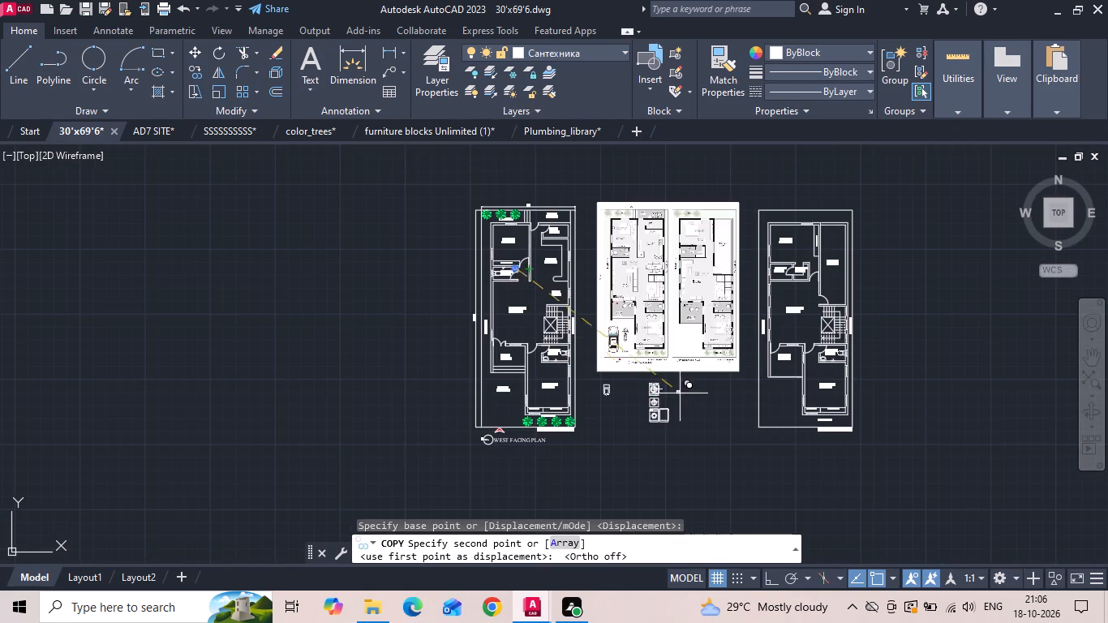
{"action": "scroll", "coordinate": [586, 404], "scroll_direction": "up", "scroll_amount": 3}
{"action": "middle_click_drag", "start_coordinate": [412, 244], "coordinate": [414, 354]}
{"action": "scroll", "coordinate": [414, 357], "scroll_direction": "up", "scroll_amount": 2}
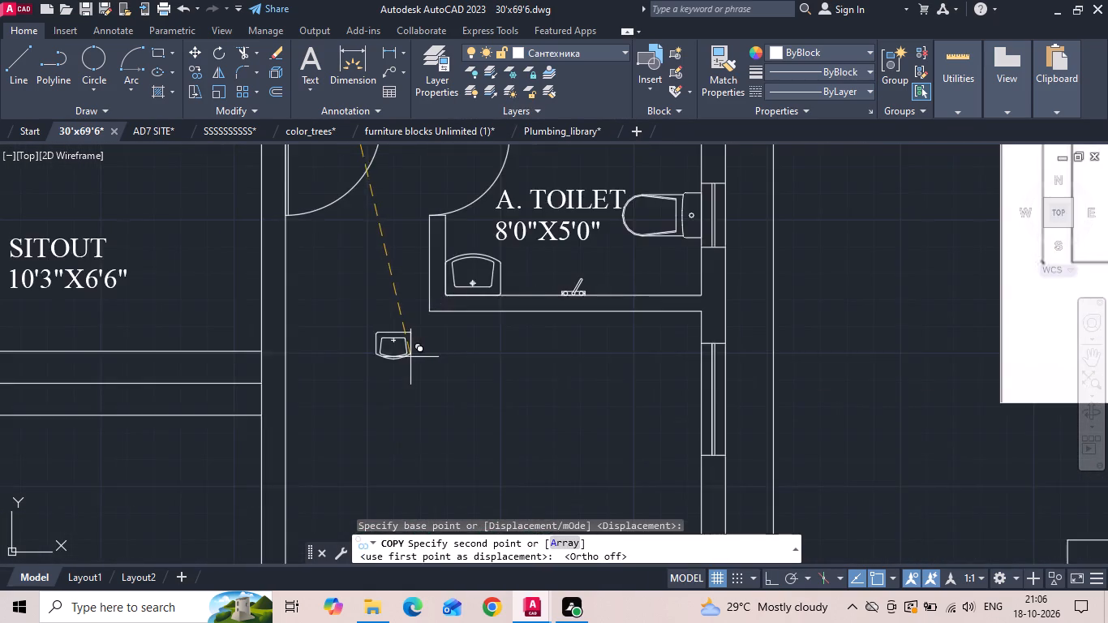
{"action": "scroll", "coordinate": [394, 290], "scroll_direction": "up", "scroll_amount": 2}
{"action": "left_click_drag", "start_coordinate": [395, 278], "coordinate": [414, 326]}
{"action": "key", "text": "Escape"}
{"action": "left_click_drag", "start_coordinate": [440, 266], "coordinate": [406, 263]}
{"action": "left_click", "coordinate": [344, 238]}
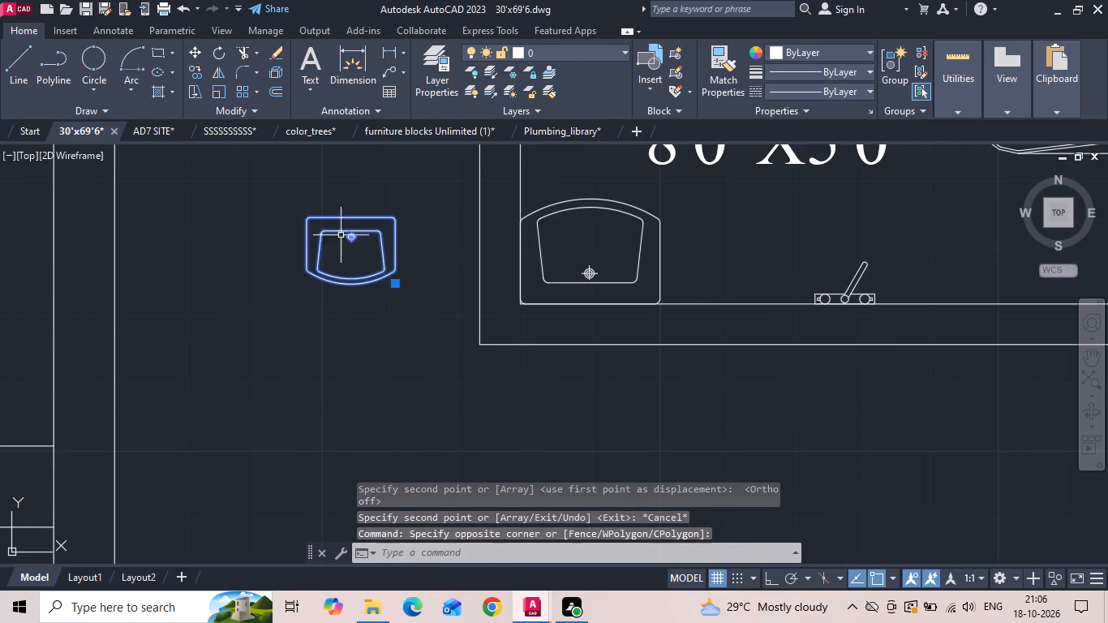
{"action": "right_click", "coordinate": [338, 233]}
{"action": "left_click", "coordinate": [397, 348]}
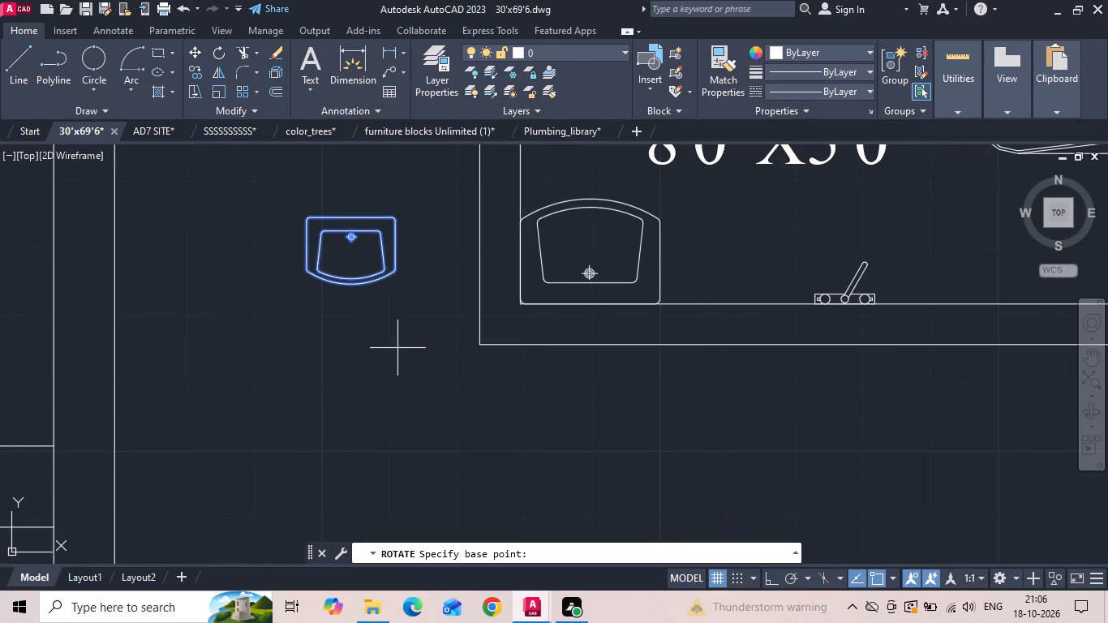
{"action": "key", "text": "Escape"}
Mirror the copied washbasin about a horizontal line just below it, erasing the source object.
{"action": "left_click_drag", "start_coordinate": [401, 342], "coordinate": [385, 320]}
{"action": "left_click", "coordinate": [346, 228]}
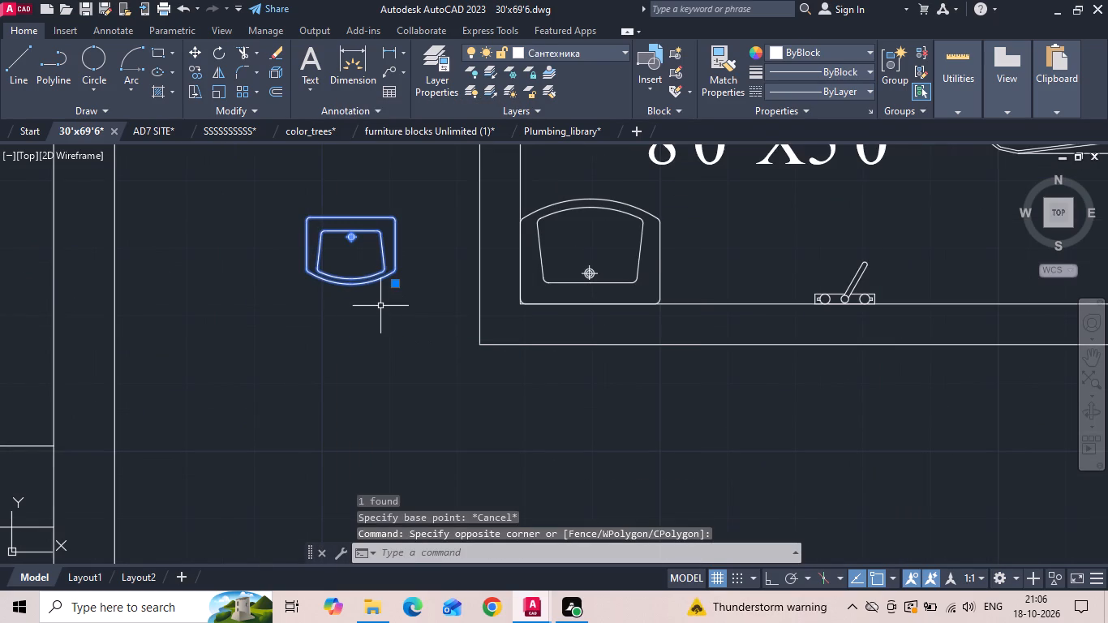
{"action": "key", "text": "F8"}
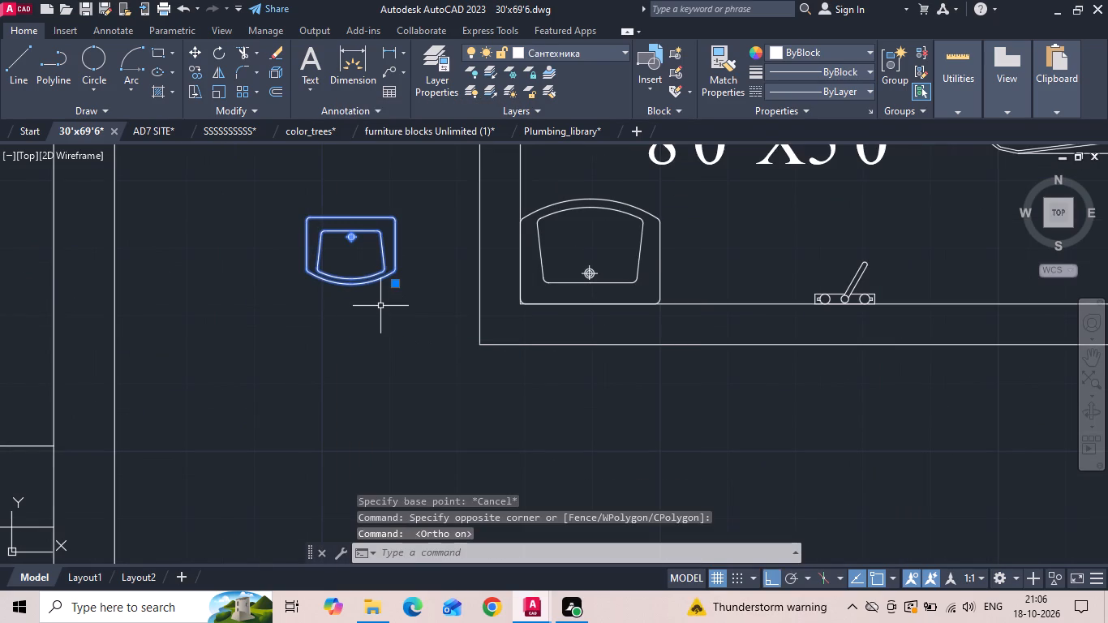
{"action": "type", "text": "MI"}
{"action": "key", "text": "space"}
{"action": "left_click", "coordinate": [423, 326]}
{"action": "left_click", "coordinate": [351, 329]}
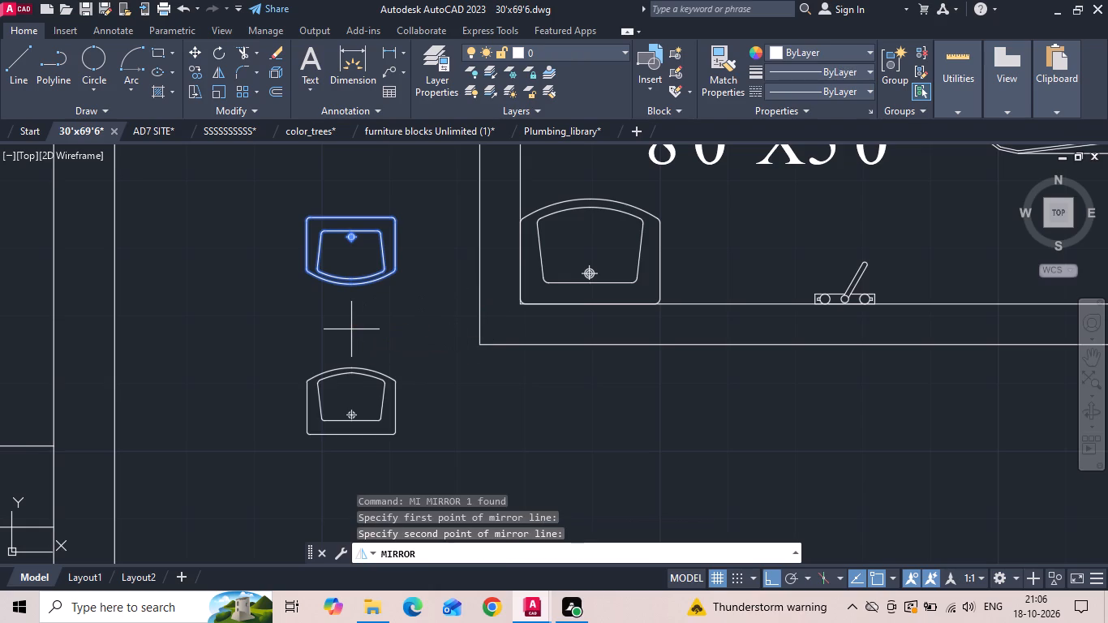
{"action": "type", "text": "Y"}
{"action": "key", "text": "space"}
Move the mirrored washbasin into the ground-floor A. TOILET, placing its west side's lower endpoint on that of the larger washbasin.
{"action": "left_click_drag", "start_coordinate": [366, 354], "coordinate": [350, 380]}
{"action": "left_click", "coordinate": [336, 397]}
{"action": "right_click", "coordinate": [336, 397]}
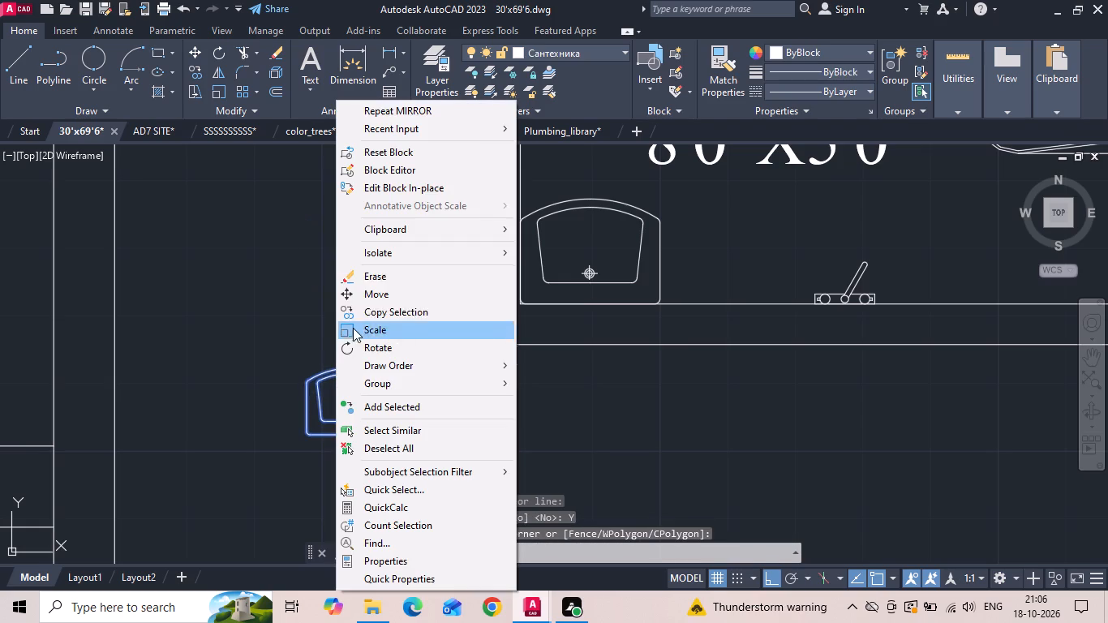
{"action": "left_click", "coordinate": [376, 287]}
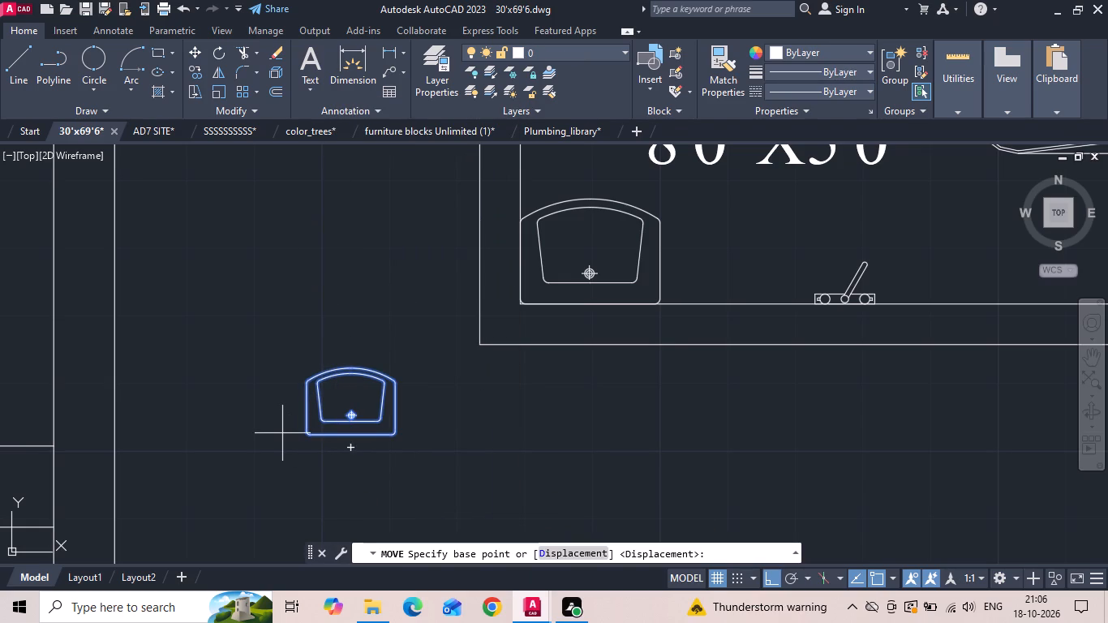
{"action": "scroll", "coordinate": [282, 433], "scroll_direction": "up", "scroll_amount": 2}
{"action": "left_click", "coordinate": [339, 429]}
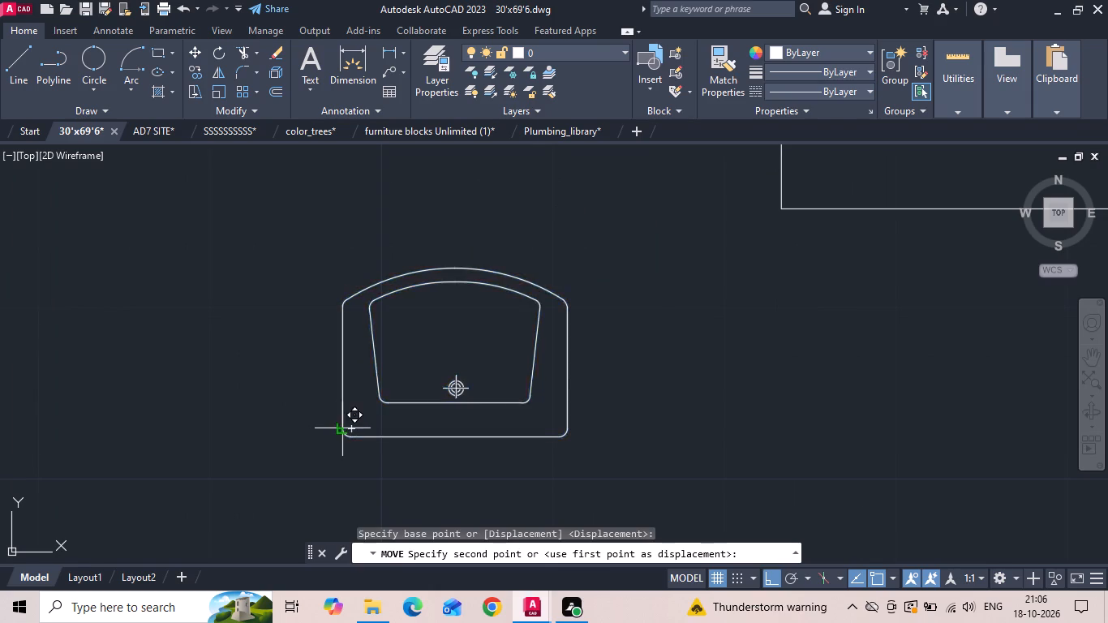
{"action": "scroll", "coordinate": [318, 437], "scroll_direction": "down", "scroll_amount": 2}
{"action": "scroll", "coordinate": [496, 308], "scroll_direction": "up", "scroll_amount": 4}
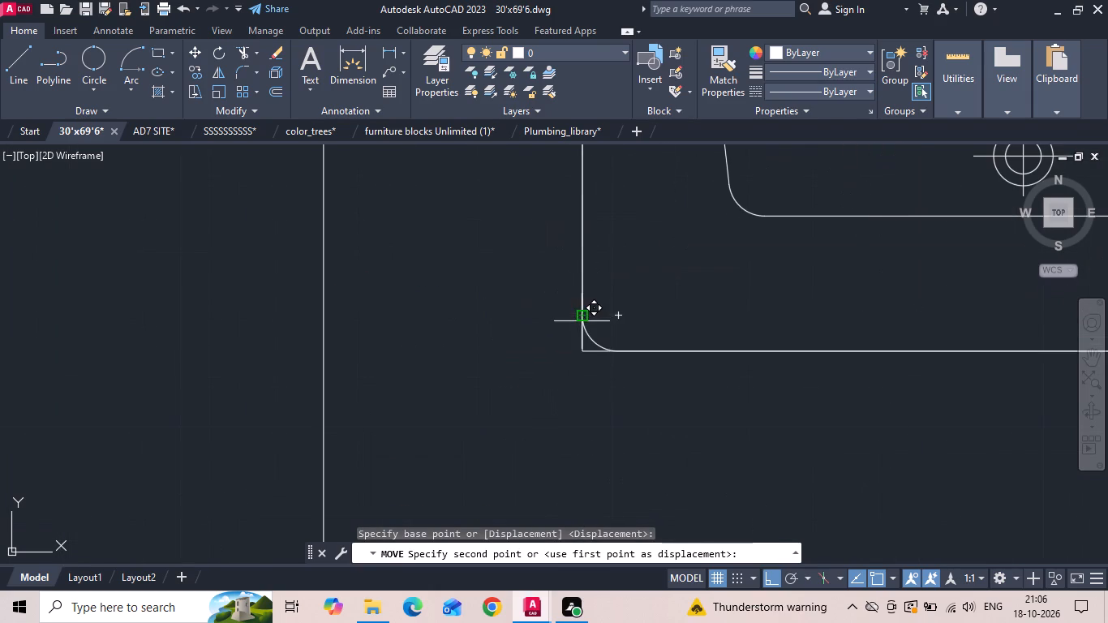
{"action": "left_click", "coordinate": [582, 321]}
Delete the larger washbasin from the southwest corner of the ground-floor A. TOILET.
{"action": "left_click", "coordinate": [591, 339]}
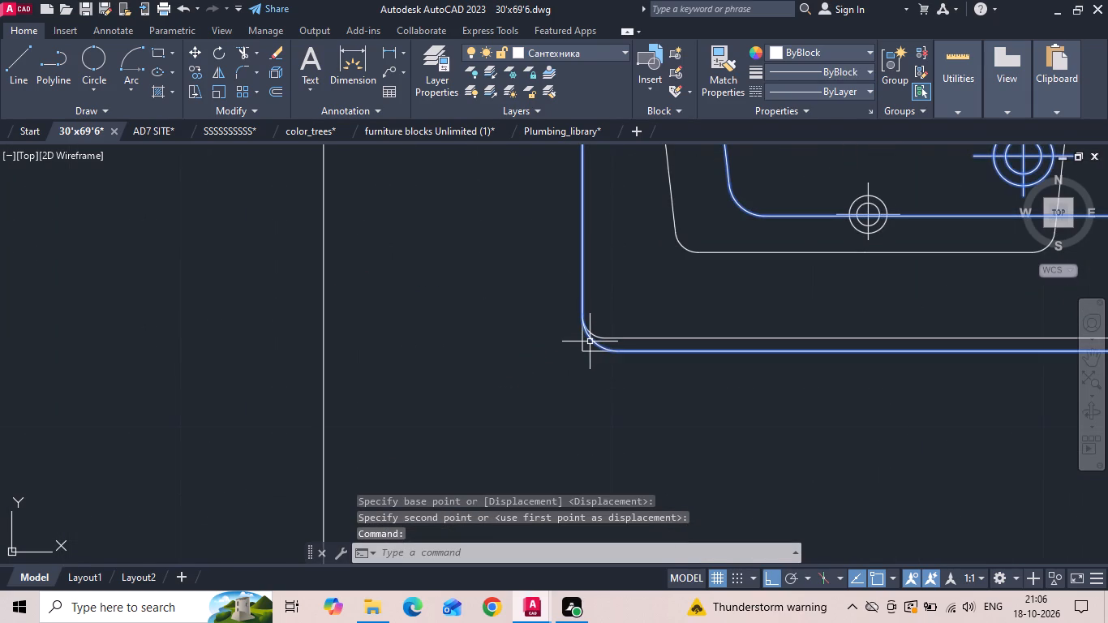
{"action": "key", "text": "Delete"}
Move the smaller washbasin south so its back edge is flush with the A. TOILET's inner south wall face.
{"action": "left_click_drag", "start_coordinate": [618, 330], "coordinate": [612, 340]}
{"action": "left_click", "coordinate": [608, 345]}
{"action": "right_click", "coordinate": [625, 277]}
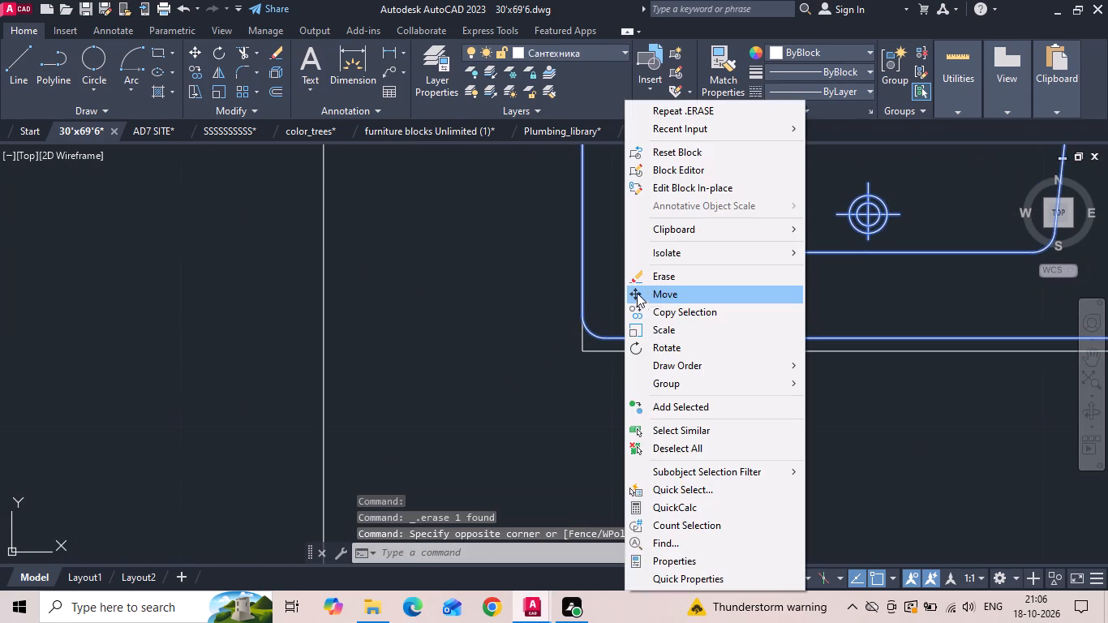
{"action": "left_click", "coordinate": [651, 296]}
{"action": "scroll", "coordinate": [626, 330], "scroll_direction": "up", "scroll_amount": 3}
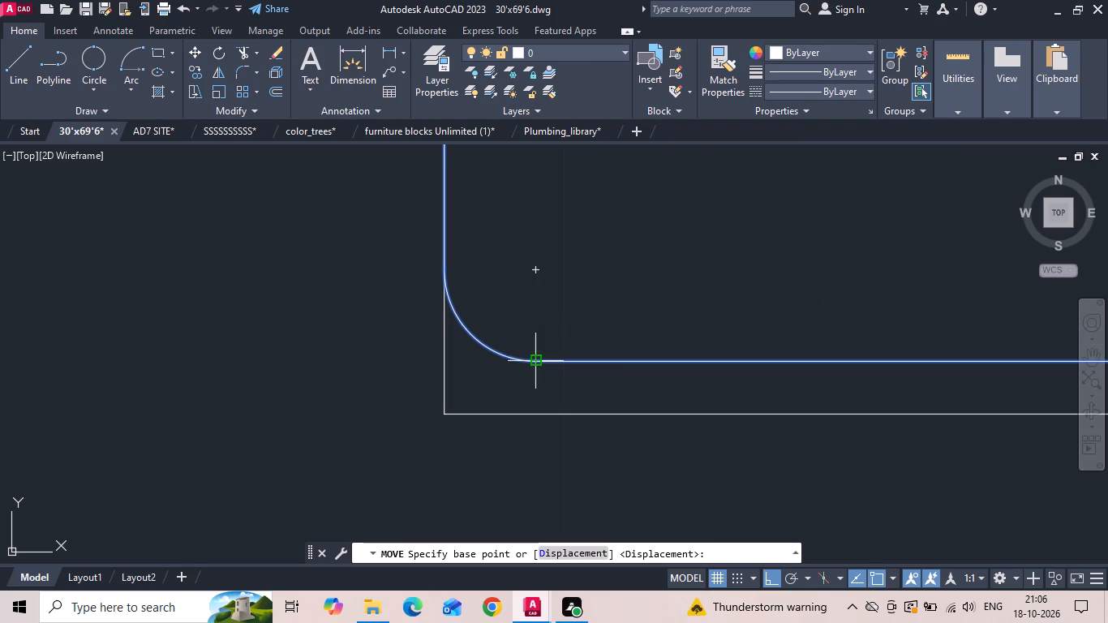
{"action": "left_click", "coordinate": [536, 359]}
{"action": "left_click", "coordinate": [537, 412]}
Move the ground-floor A. TOILET 8'0"X5'0" label about 1.3 inches west, away from the toilet fixture.
{"action": "scroll", "coordinate": [515, 419], "scroll_direction": "down", "scroll_amount": 3}
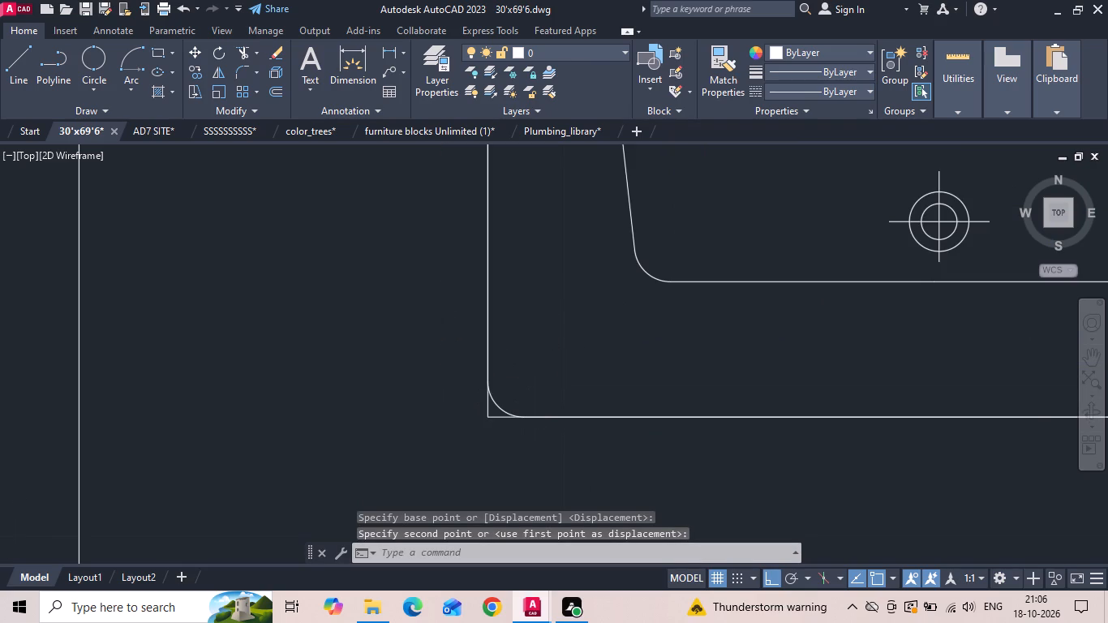
{"action": "scroll", "coordinate": [515, 419], "scroll_direction": "down", "scroll_amount": 7}
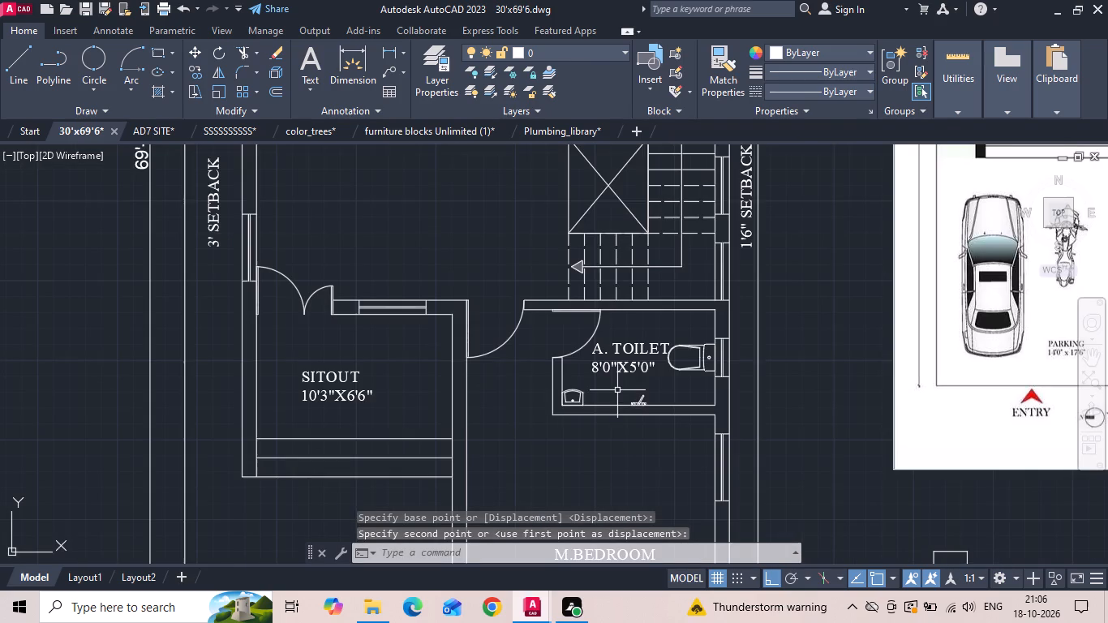
{"action": "left_click", "coordinate": [621, 365]}
{"action": "right_click", "coordinate": [621, 365]}
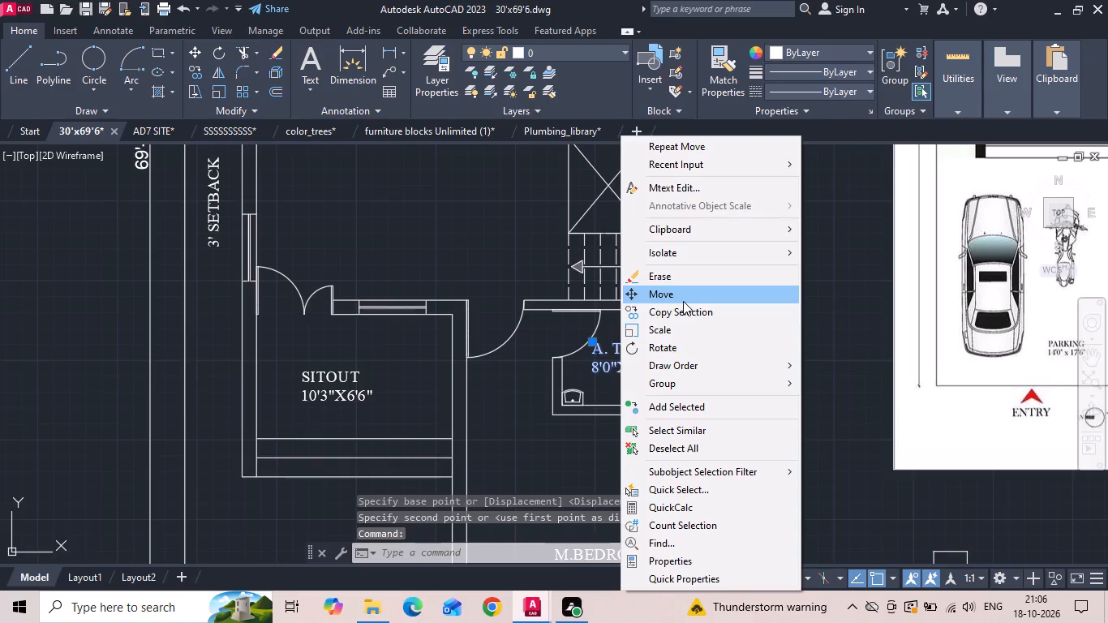
{"action": "left_click", "coordinate": [683, 301]}
{"action": "left_click", "coordinate": [837, 399]}
{"action": "scroll", "coordinate": [837, 400], "scroll_direction": "up", "scroll_amount": 2}
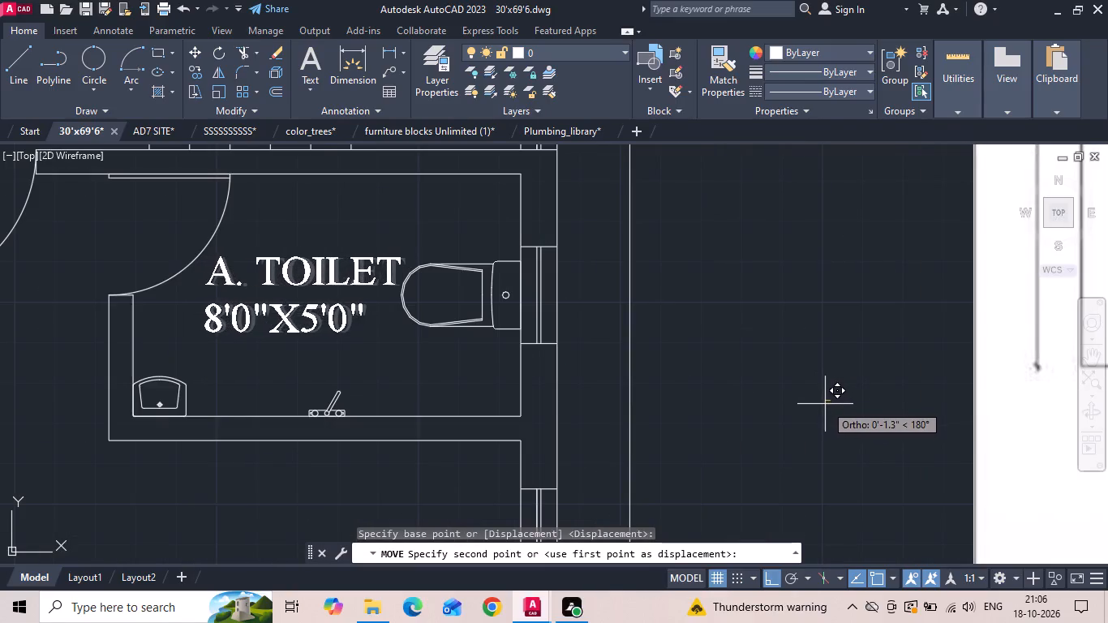
{"action": "left_click", "coordinate": [827, 404]}
Copy the C. TOILET's washbasin, faucet and toilet to the first-floor A. TOILET, placing the toilet's back midpoint on the west window's midpoint.
{"action": "scroll", "coordinate": [856, 412], "scroll_direction": "down", "scroll_amount": 5}
{"action": "scroll", "coordinate": [649, 258], "scroll_direction": "up", "scroll_amount": 2}
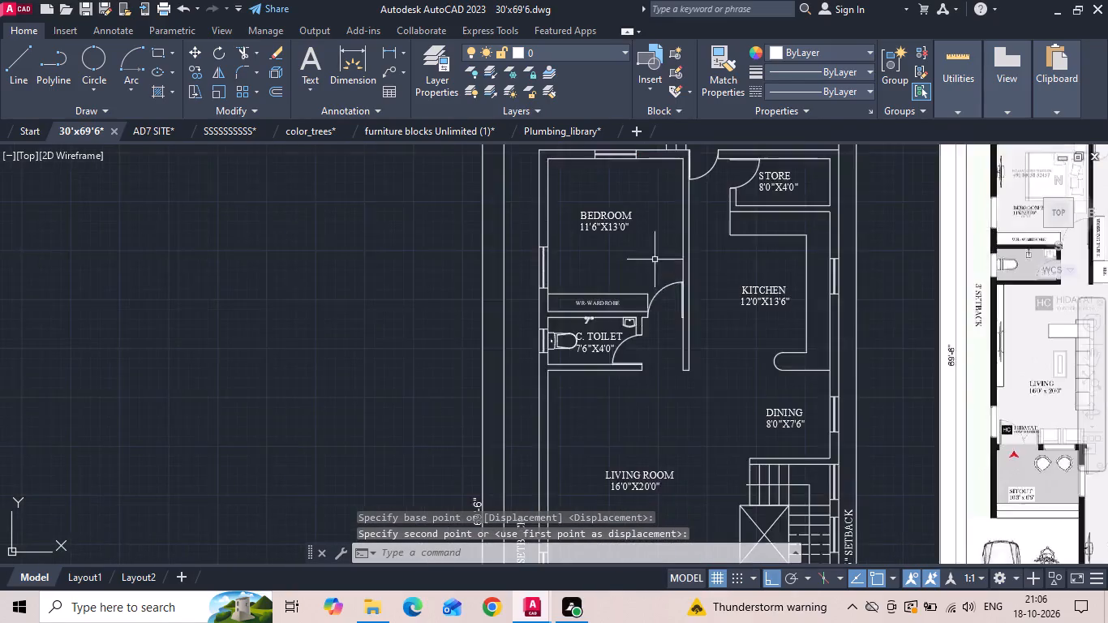
{"action": "scroll", "coordinate": [598, 350], "scroll_direction": "up", "scroll_amount": 3}
{"action": "left_click", "coordinate": [709, 250]}
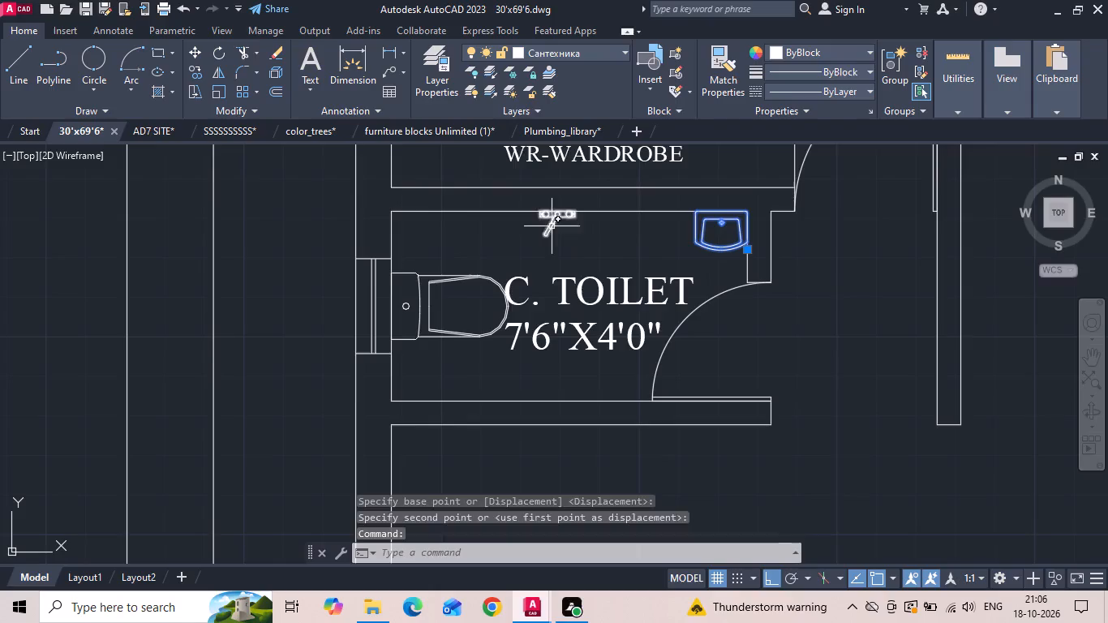
{"action": "left_click", "coordinate": [551, 226]}
{"action": "left_click_drag", "start_coordinate": [457, 265], "coordinate": [448, 277]}
{"action": "left_click", "coordinate": [431, 296]}
{"action": "right_click", "coordinate": [431, 296]}
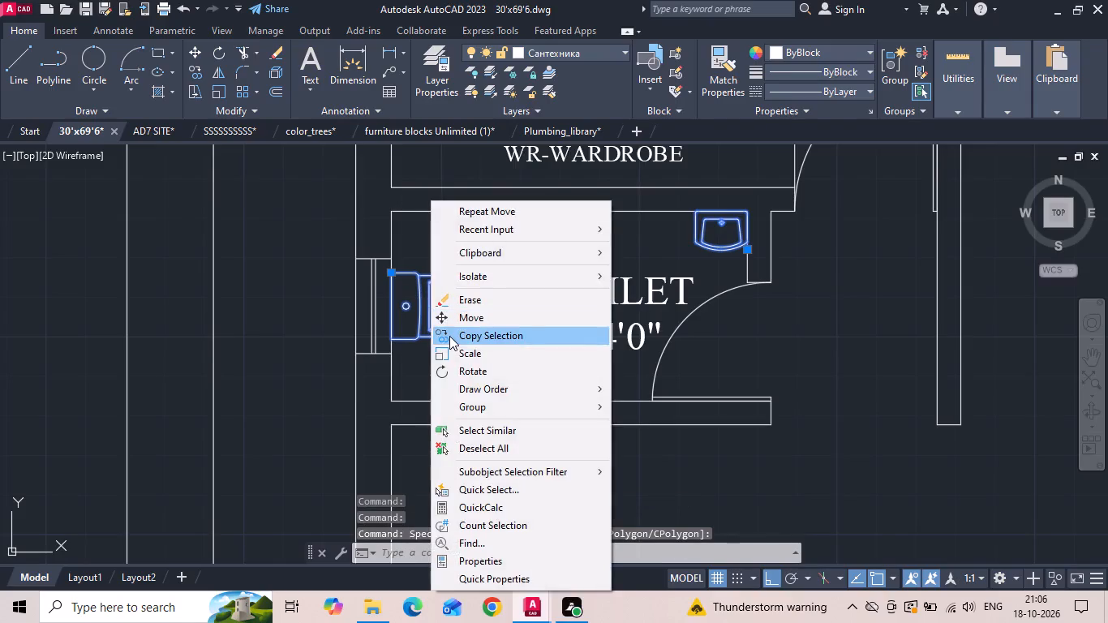
{"action": "left_click", "coordinate": [449, 336]}
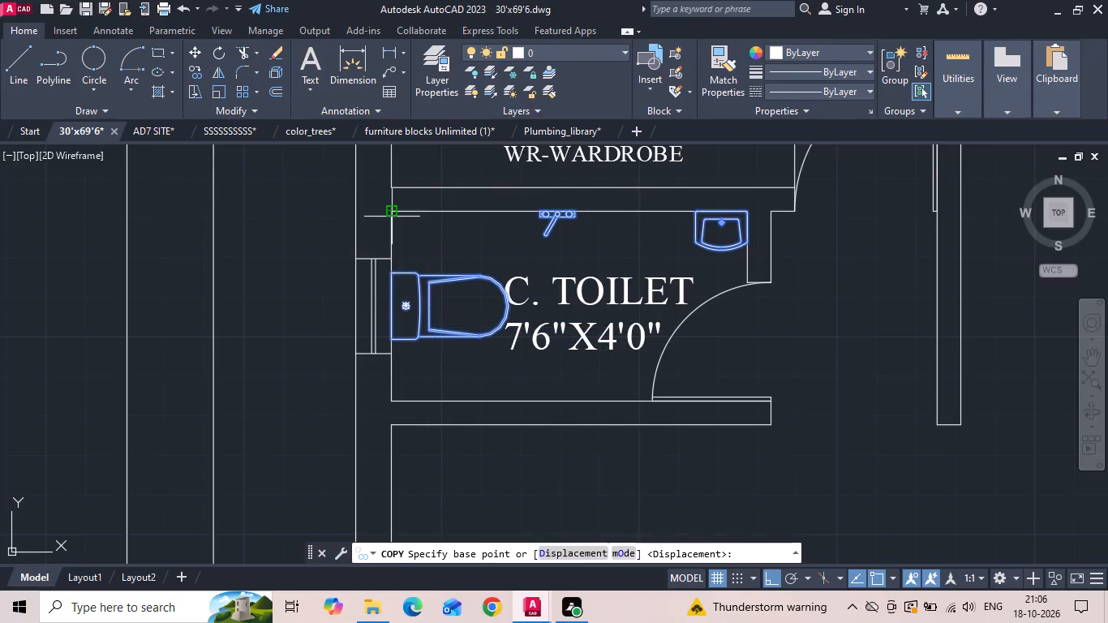
{"action": "scroll", "coordinate": [380, 303], "scroll_direction": "up", "scroll_amount": 2}
{"action": "left_click", "coordinate": [408, 311]}
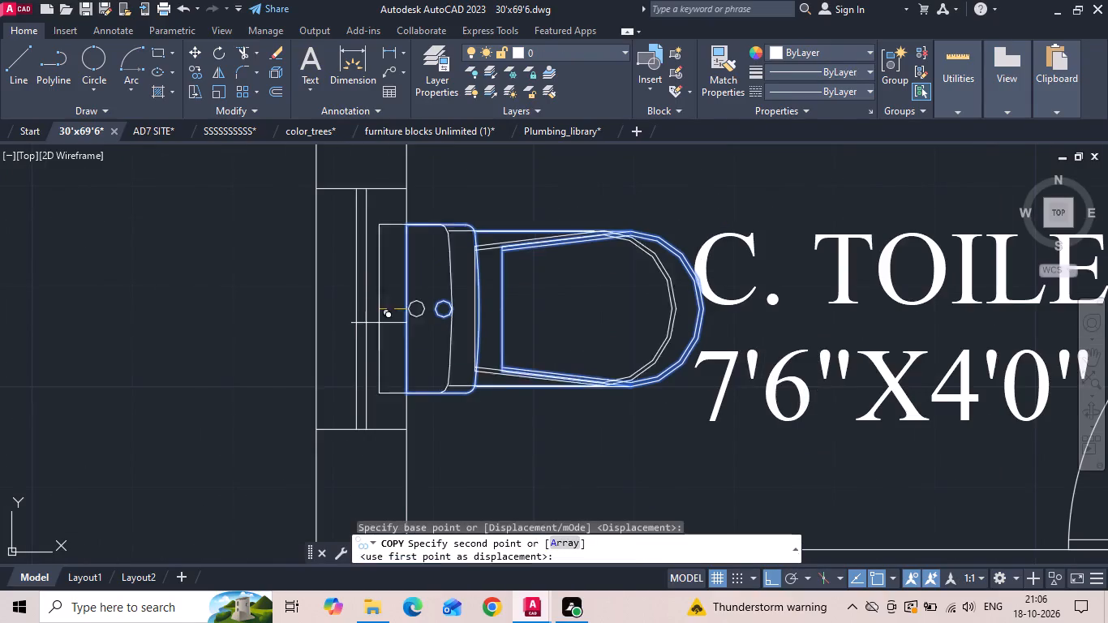
{"action": "scroll", "coordinate": [367, 330], "scroll_direction": "down", "scroll_amount": 6}
{"action": "scroll", "coordinate": [509, 342], "scroll_direction": "down", "scroll_amount": 2}
{"action": "scroll", "coordinate": [694, 340], "scroll_direction": "up", "scroll_amount": 4}
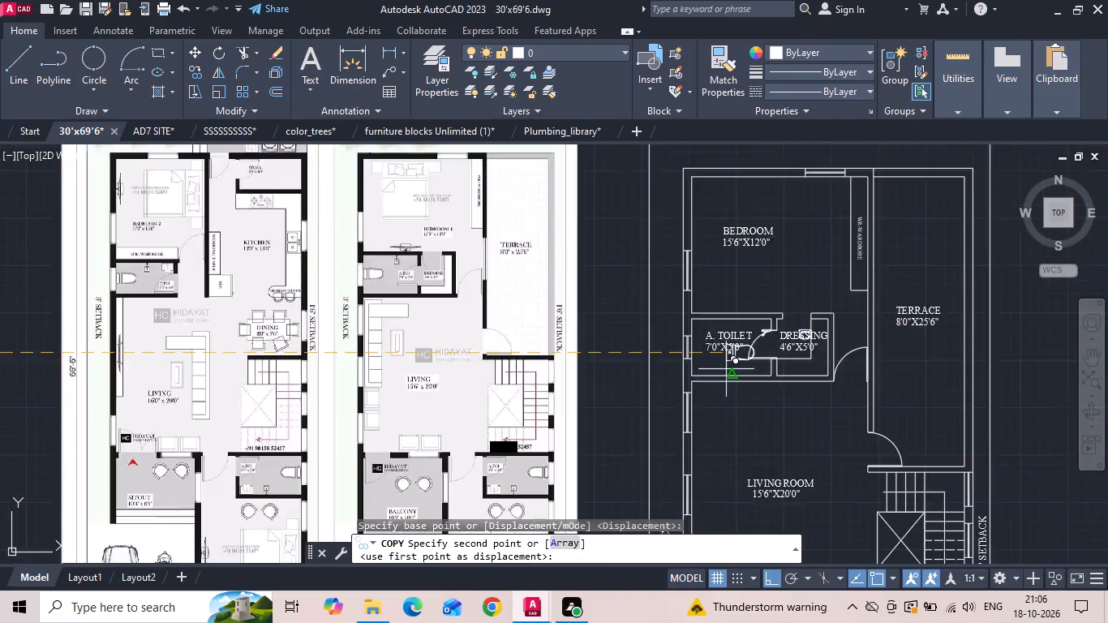
{"action": "scroll", "coordinate": [726, 369], "scroll_direction": "up", "scroll_amount": 1}
{"action": "left_click", "coordinate": [639, 320]}
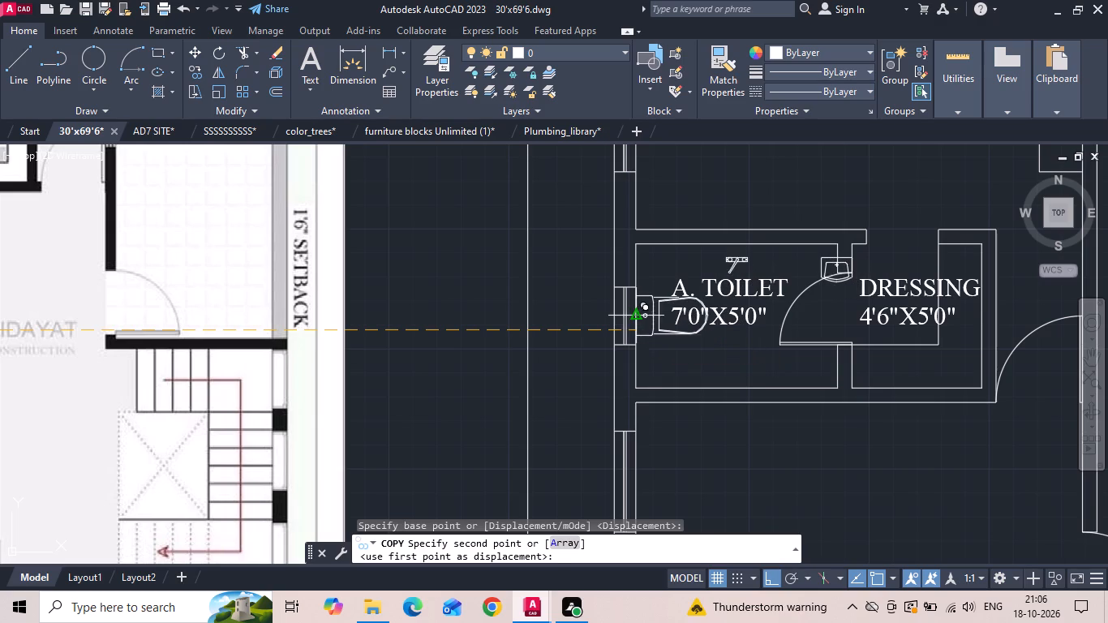
{"action": "key", "text": "Escape"}
Move the first-floor A. TOILET's washbasin and faucet to the north wall, placing the washbasin's back-edge east endpoint on the room's inner corner.
{"action": "scroll", "coordinate": [887, 241], "scroll_direction": "up", "scroll_amount": 1}
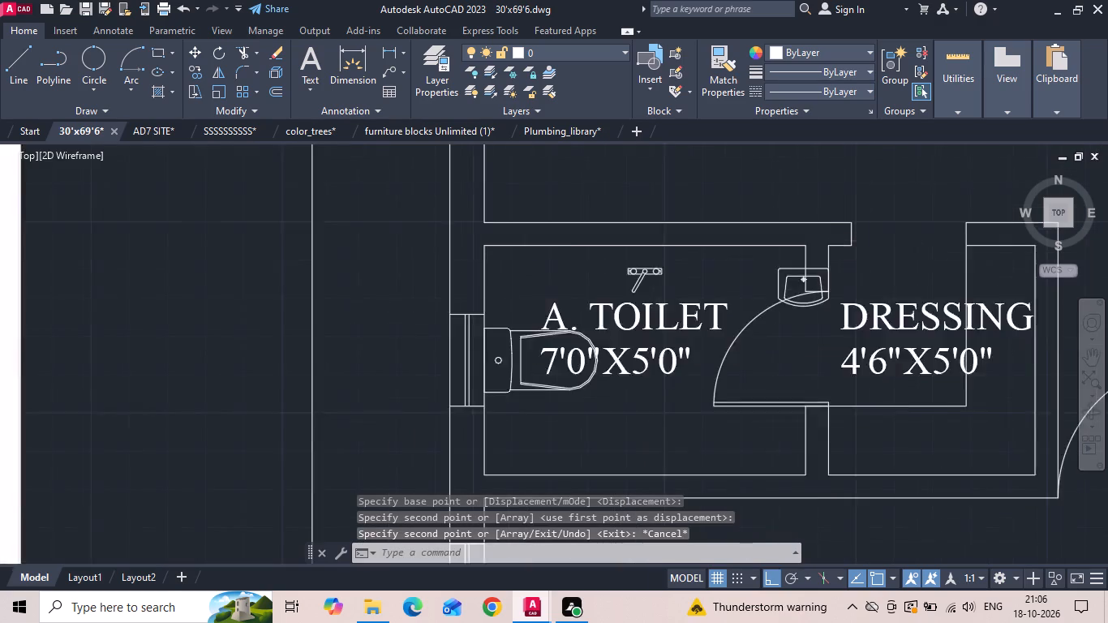
{"action": "scroll", "coordinate": [818, 244], "scroll_direction": "up", "scroll_amount": 1}
{"action": "left_click", "coordinate": [771, 266]}
{"action": "left_click", "coordinate": [548, 306]}
{"action": "right_click", "coordinate": [548, 306]}
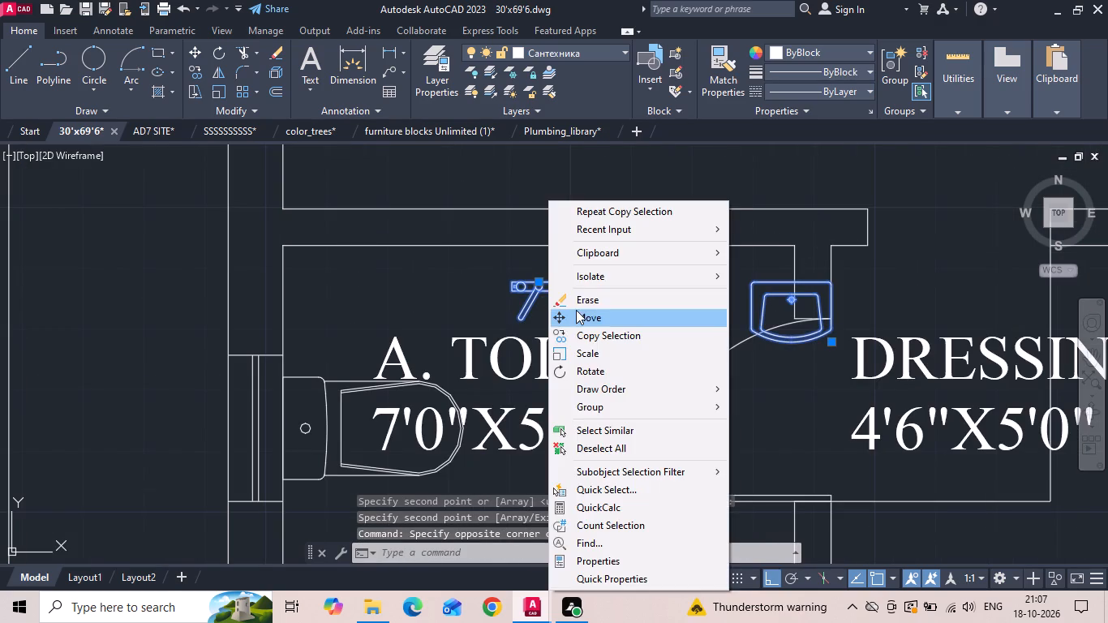
{"action": "left_click", "coordinate": [583, 312]}
{"action": "scroll", "coordinate": [789, 290], "scroll_direction": "up", "scroll_amount": 2}
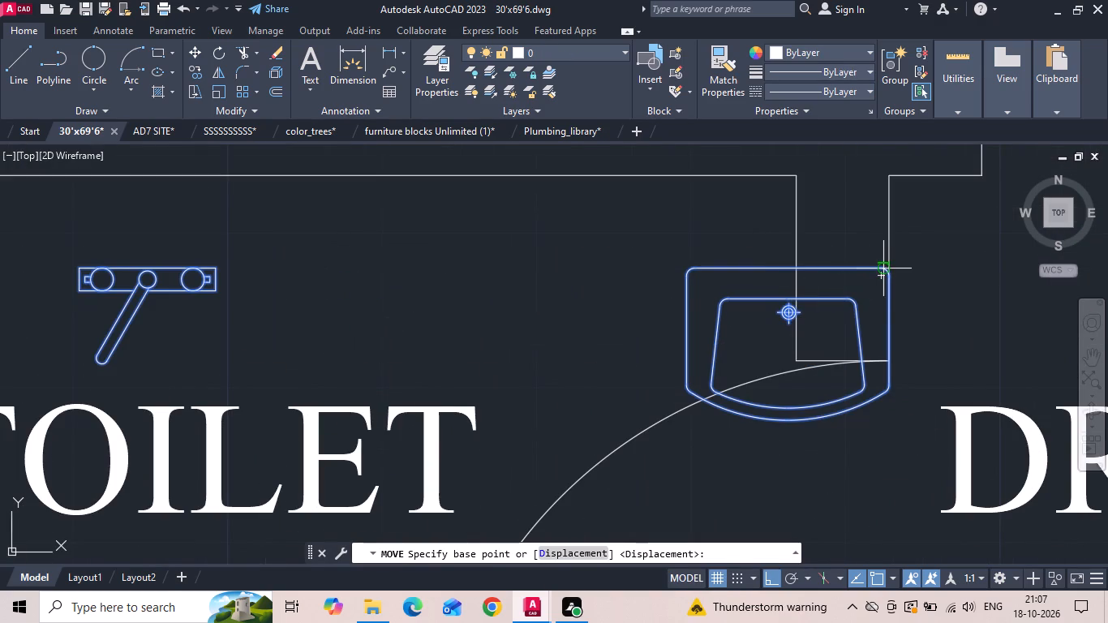
{"action": "left_click", "coordinate": [887, 269]}
{"action": "left_click", "coordinate": [793, 176]}
{"action": "scroll", "coordinate": [738, 286], "scroll_direction": "down", "scroll_amount": 2}
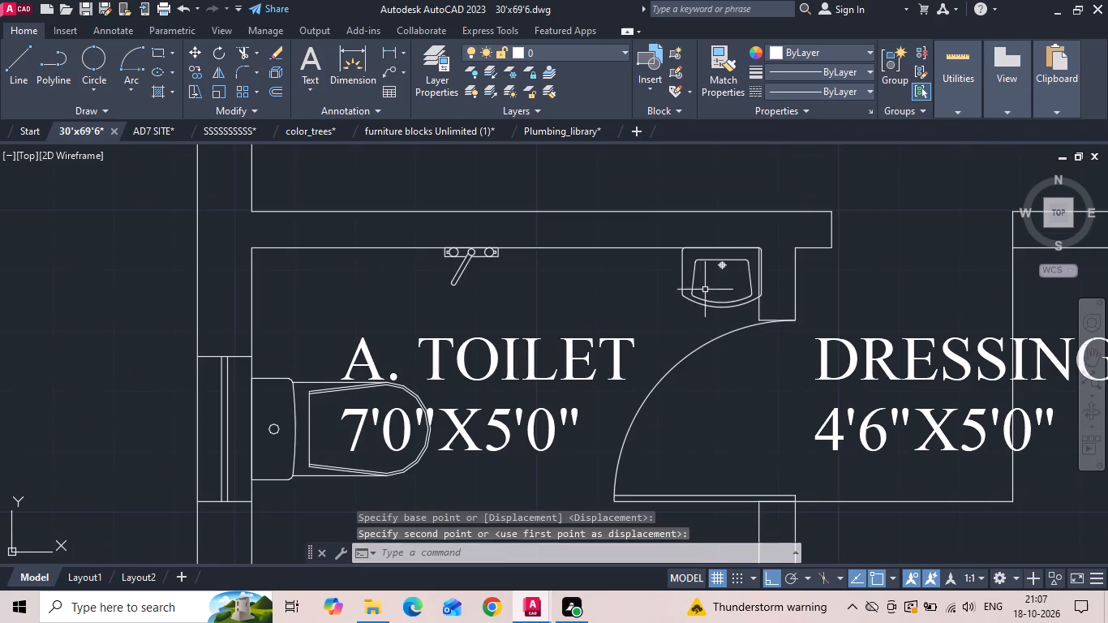
Move the washbasin west so its straight east side is flush with the first-floor A. TOILET's inner east wall face.
{"action": "left_click", "coordinate": [701, 285]}
{"action": "left_click", "coordinate": [560, 289]}
{"action": "right_click", "coordinate": [560, 289]}
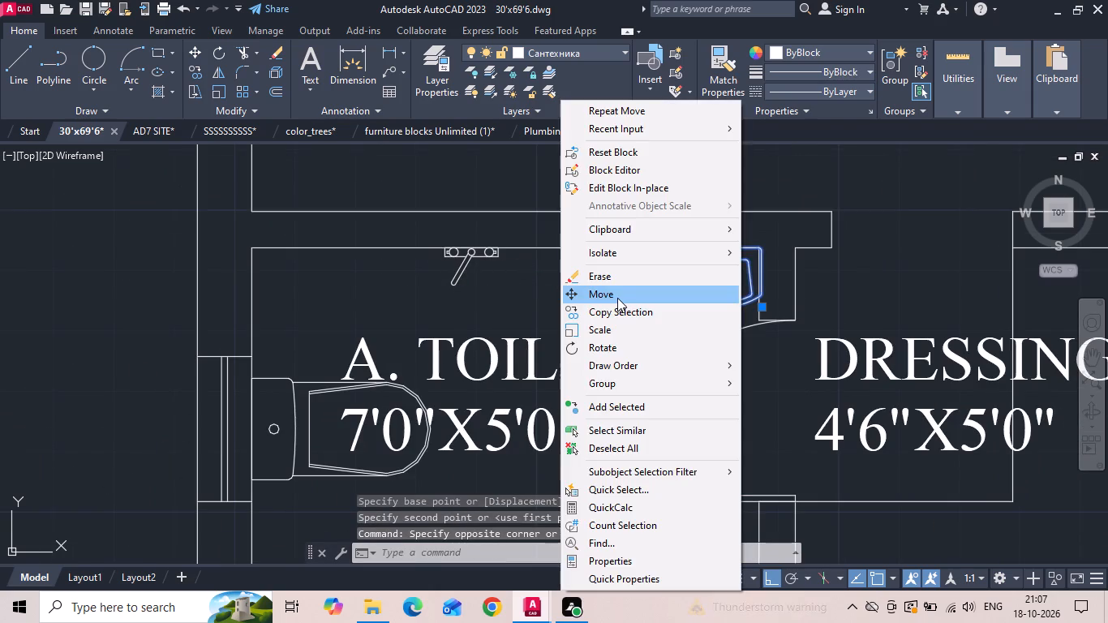
{"action": "left_click", "coordinate": [617, 298]}
{"action": "scroll", "coordinate": [749, 269], "scroll_direction": "up", "scroll_amount": 5}
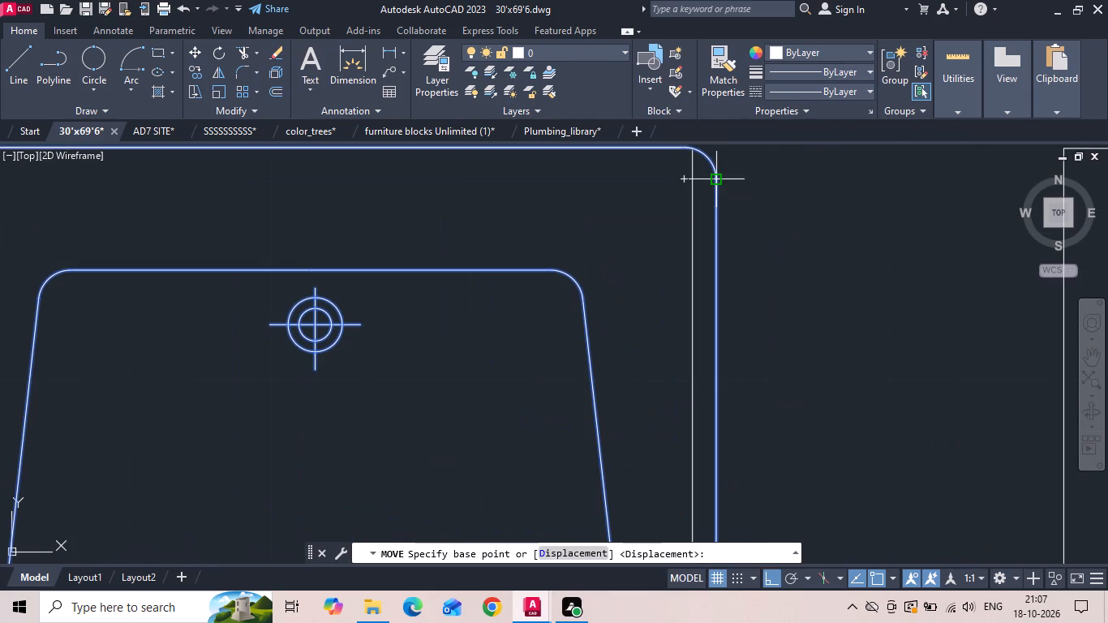
{"action": "left_click", "coordinate": [719, 177]}
{"action": "left_click", "coordinate": [690, 179]}
{"action": "scroll", "coordinate": [709, 318], "scroll_direction": "down", "scroll_amount": 2}
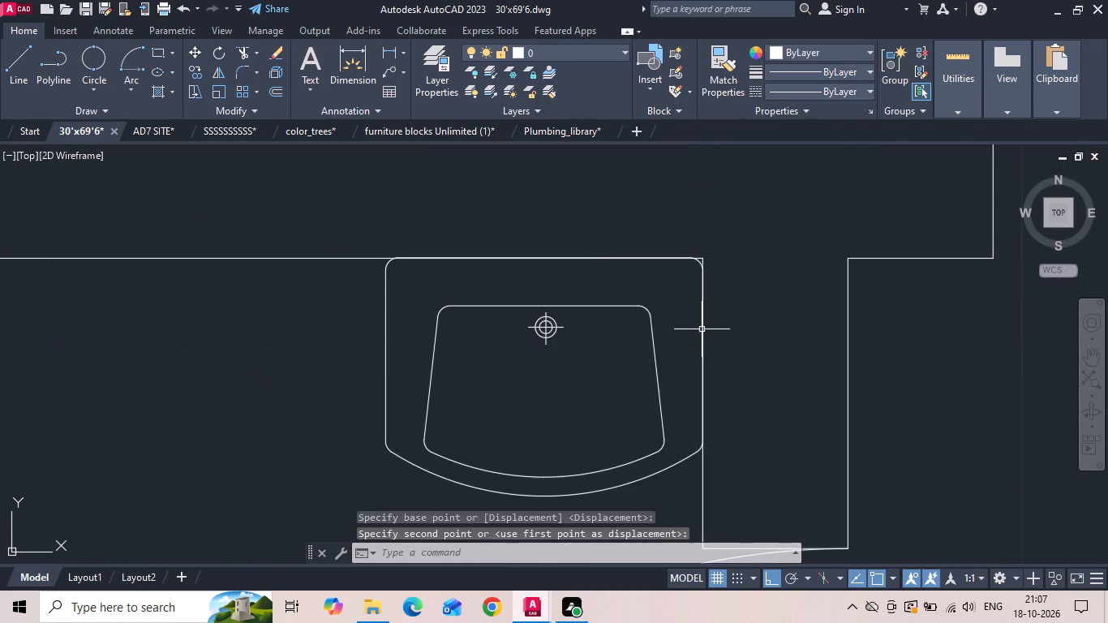
Move the first-floor A. TOILET's washbasin slightly south so its straight back edge is flush with the north wall's inner face.
{"action": "scroll", "coordinate": [532, 230], "scroll_direction": "up", "scroll_amount": 3}
{"action": "scroll", "coordinate": [478, 339], "scroll_direction": "down", "scroll_amount": 3}
{"action": "scroll", "coordinate": [591, 342], "scroll_direction": "up", "scroll_amount": 4}
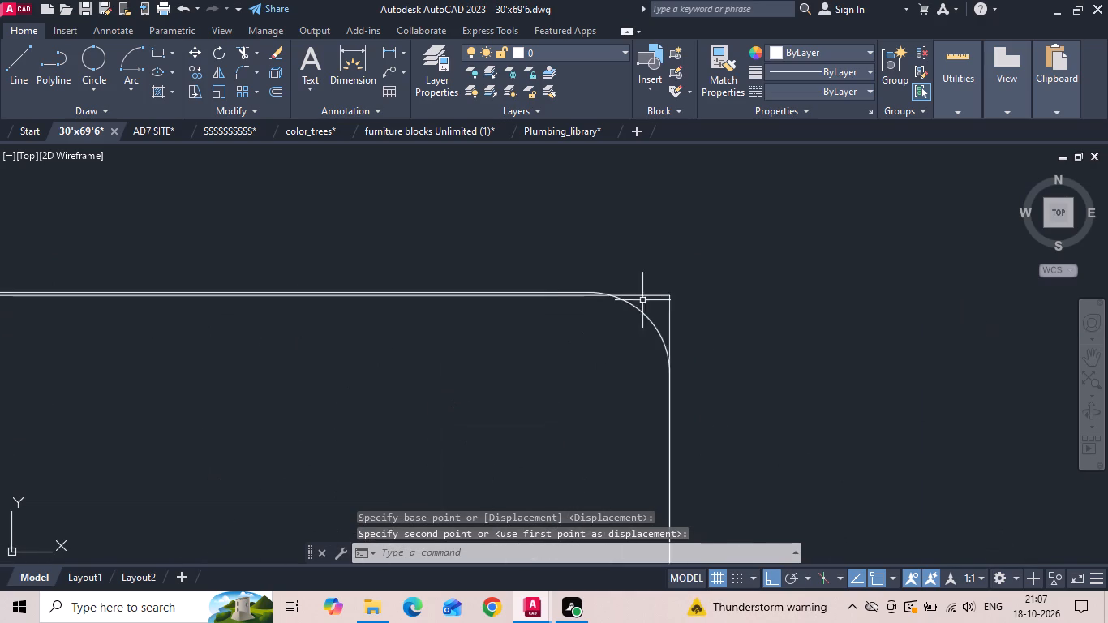
{"action": "scroll", "coordinate": [649, 293], "scroll_direction": "up", "scroll_amount": 3}
{"action": "left_click_drag", "start_coordinate": [618, 339], "coordinate": [569, 380]}
{"action": "left_click", "coordinate": [551, 391]}
{"action": "right_click", "coordinate": [551, 391]}
{"action": "left_click", "coordinate": [586, 297]}
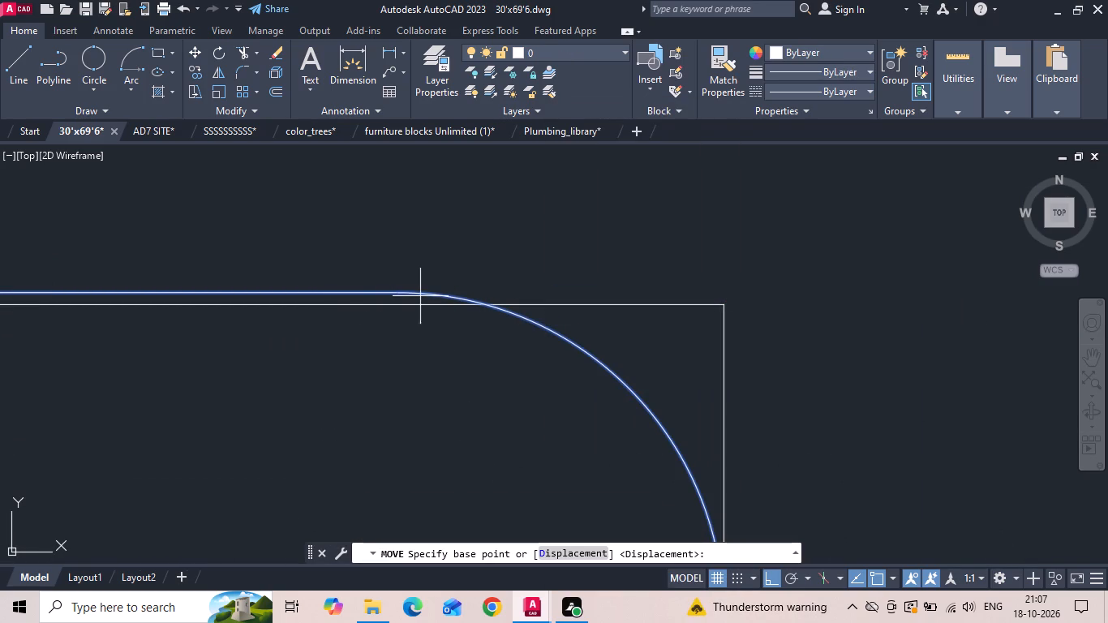
{"action": "scroll", "coordinate": [457, 301], "scroll_direction": "down", "scroll_amount": 2}
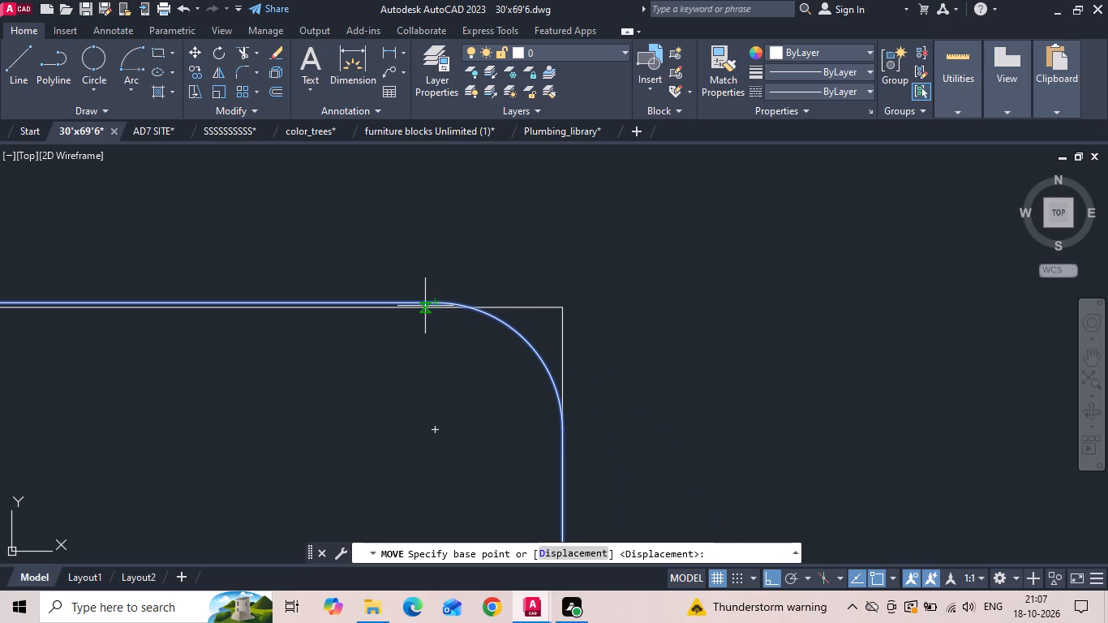
{"action": "left_click", "coordinate": [435, 303]}
{"action": "left_click", "coordinate": [435, 310]}
Move the first-floor A. TOILET's faucet east along the north wall, placing its back midpoint on the inner wall line's midpoint.
{"action": "scroll", "coordinate": [570, 310], "scroll_direction": "down", "scroll_amount": 7}
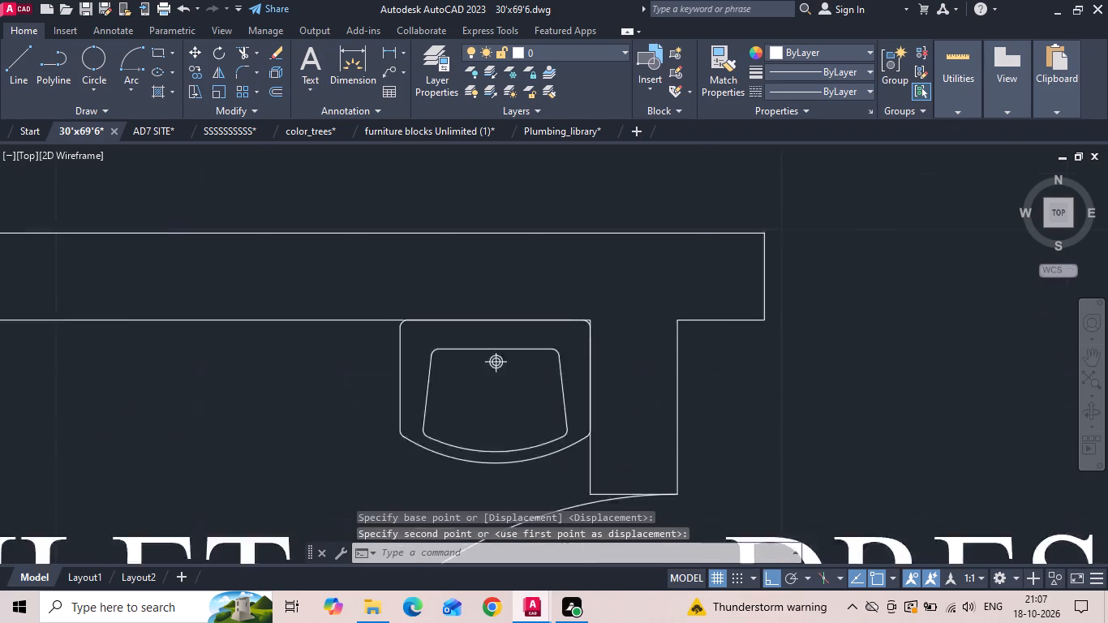
{"action": "scroll", "coordinate": [470, 367], "scroll_direction": "down", "scroll_amount": 2}
{"action": "left_click", "coordinate": [384, 372]}
{"action": "left_click", "coordinate": [344, 366]}
{"action": "right_click", "coordinate": [344, 366]}
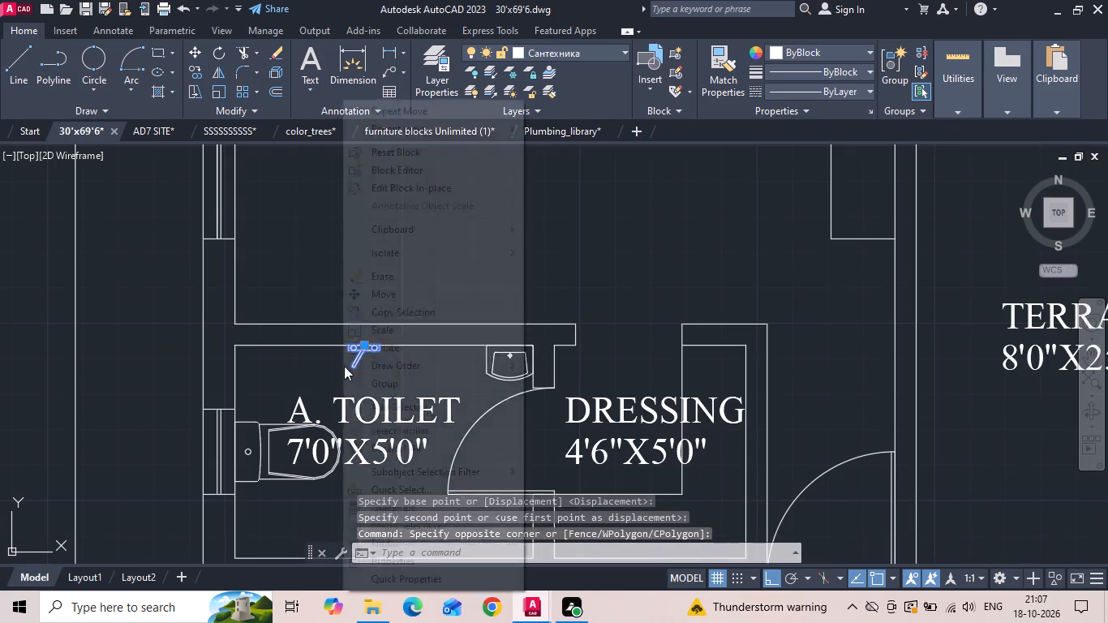
{"action": "left_click", "coordinate": [401, 300]}
{"action": "scroll", "coordinate": [368, 354], "scroll_direction": "up", "scroll_amount": 3}
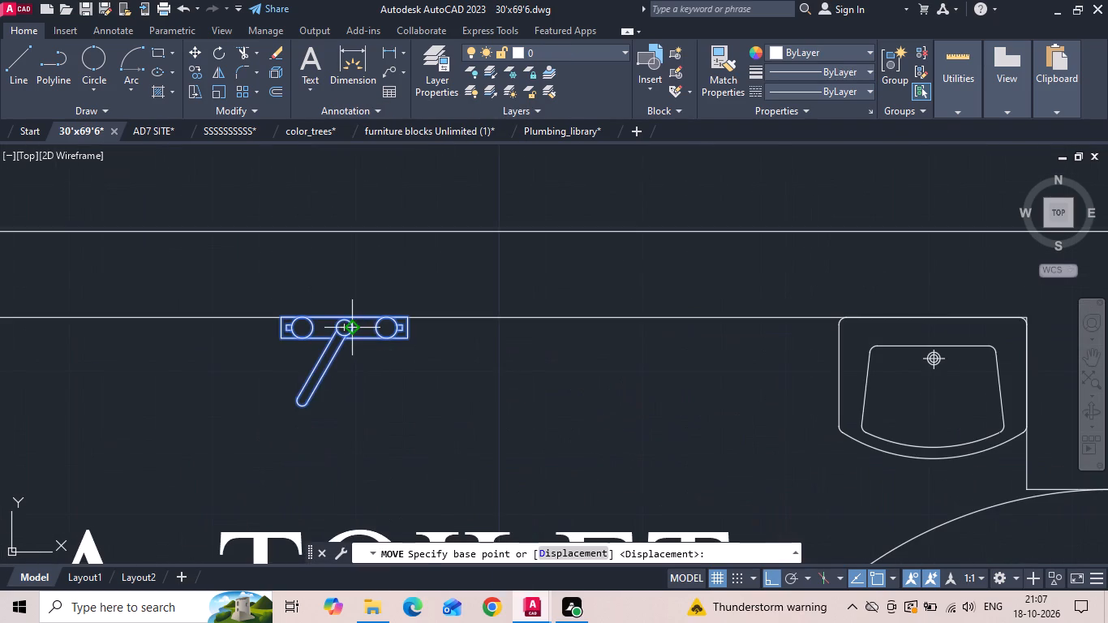
{"action": "left_click", "coordinate": [341, 315]}
{"action": "scroll", "coordinate": [449, 319], "scroll_direction": "down", "scroll_amount": 1}
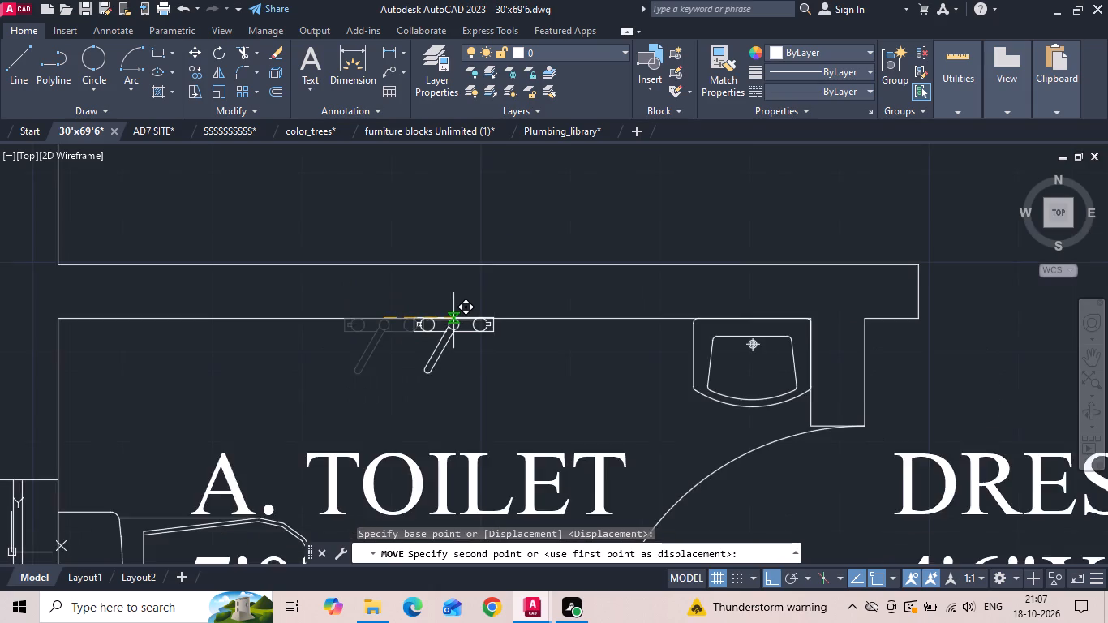
{"action": "scroll", "coordinate": [453, 320], "scroll_direction": "down", "scroll_amount": 2}
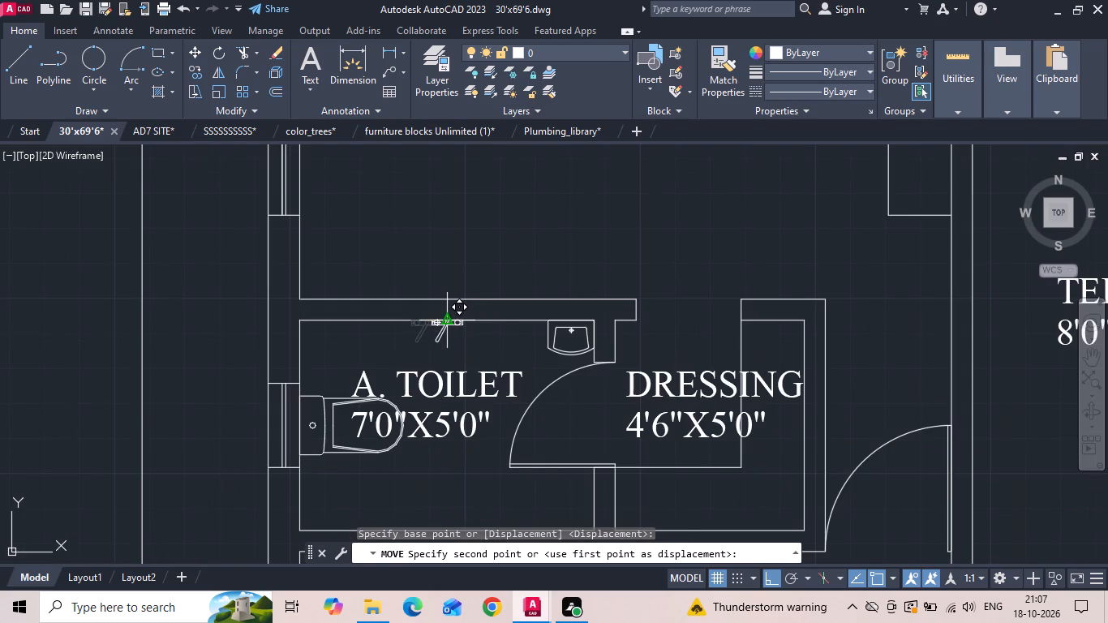
{"action": "left_click", "coordinate": [449, 322]}
Save the drawing.
{"action": "key", "text": "ctrl+s"}
{"action": "key", "text": "ctrl+s"}
{"action": "key", "text": "ctrl+s"}
{"action": "key", "text": "ctrl+s"}
{"action": "key", "text": "ctrl+s"}
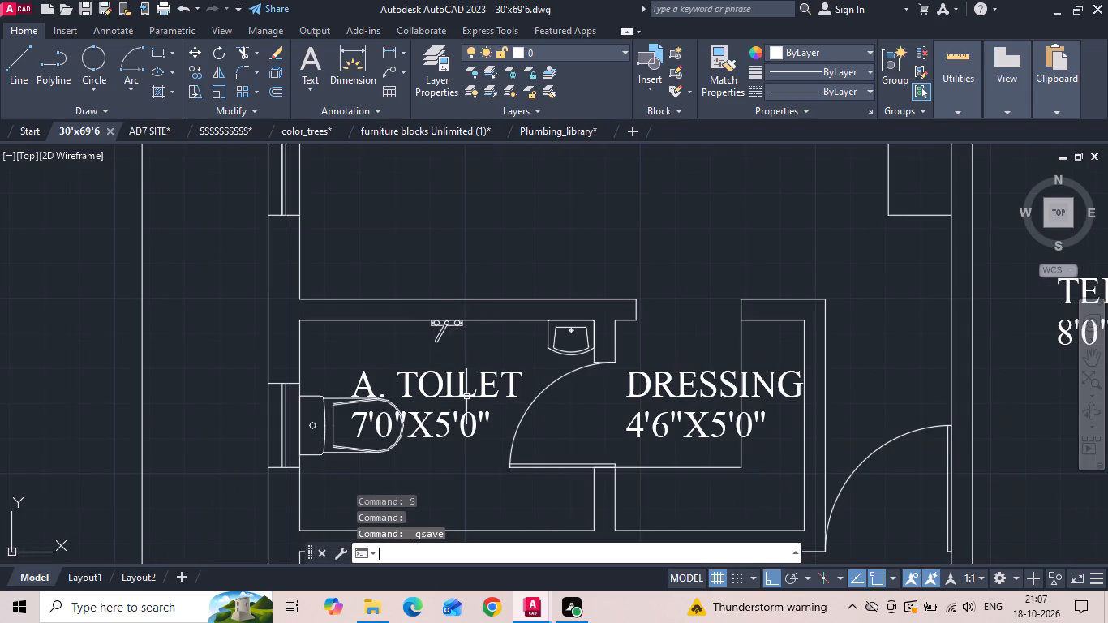
{"action": "scroll", "coordinate": [513, 371], "scroll_direction": "down", "scroll_amount": 1}
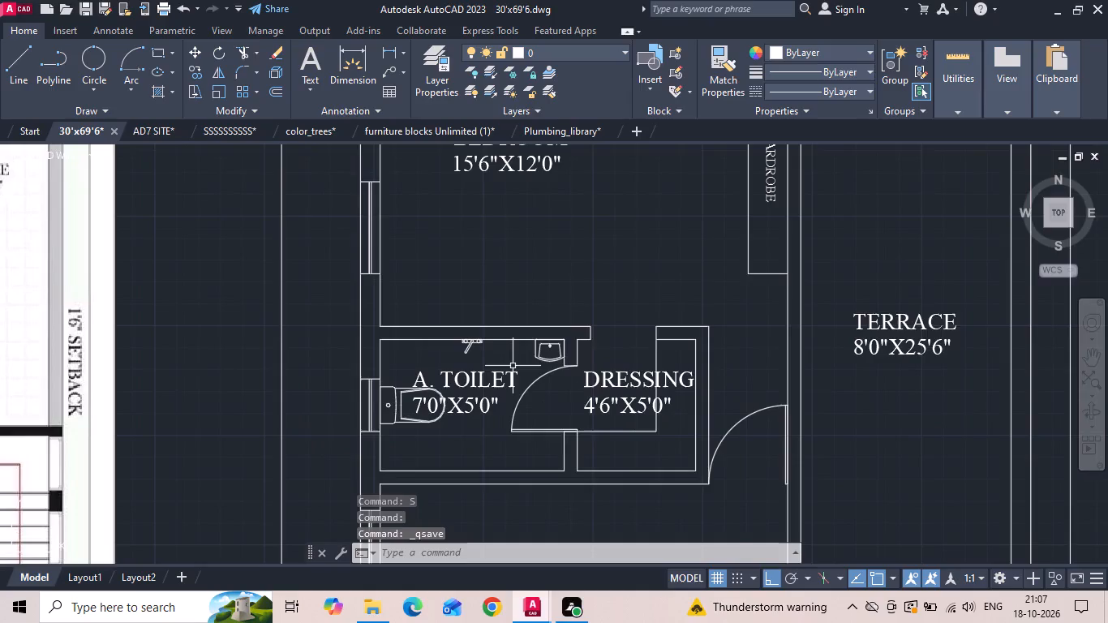
{"action": "scroll", "coordinate": [513, 366], "scroll_direction": "down", "scroll_amount": 2}
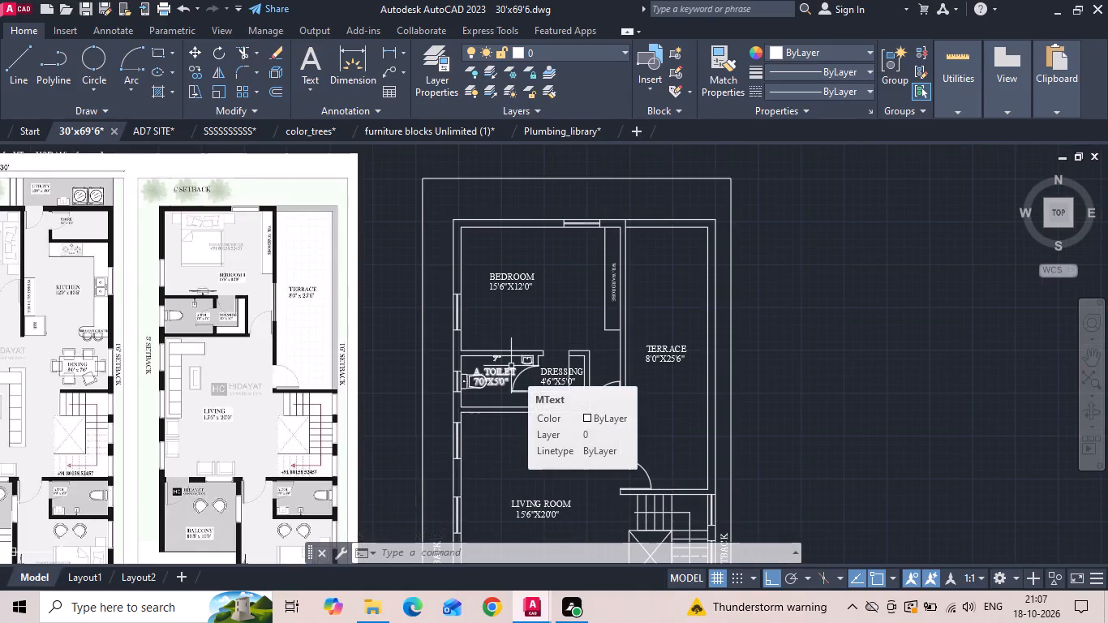
{"action": "key", "text": "ctrl+s"}
{"action": "key", "text": "ctrl+s"}
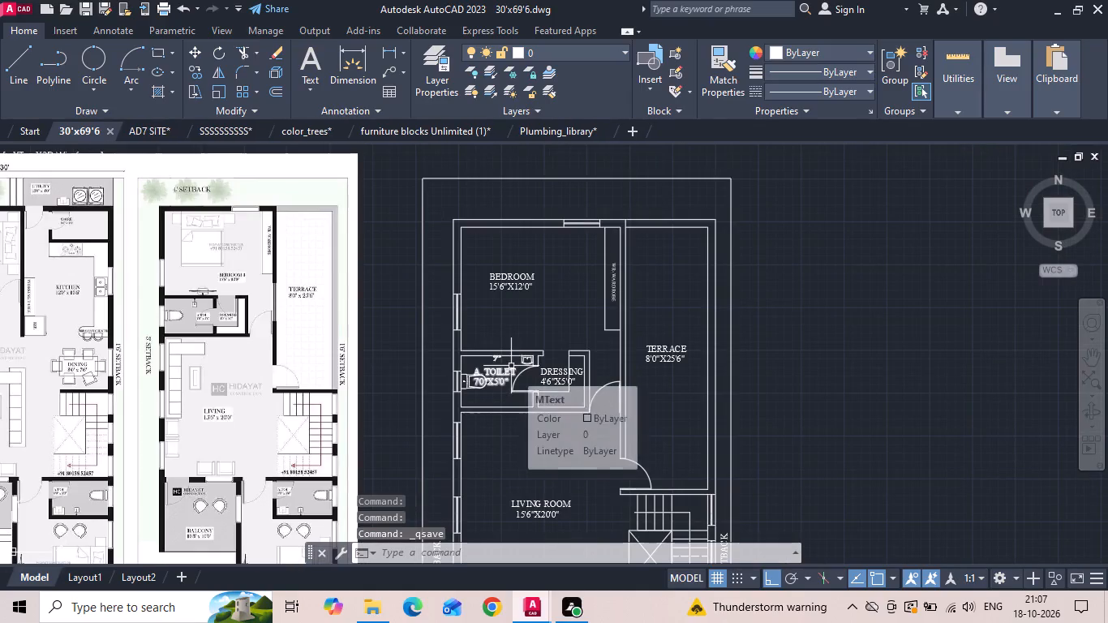
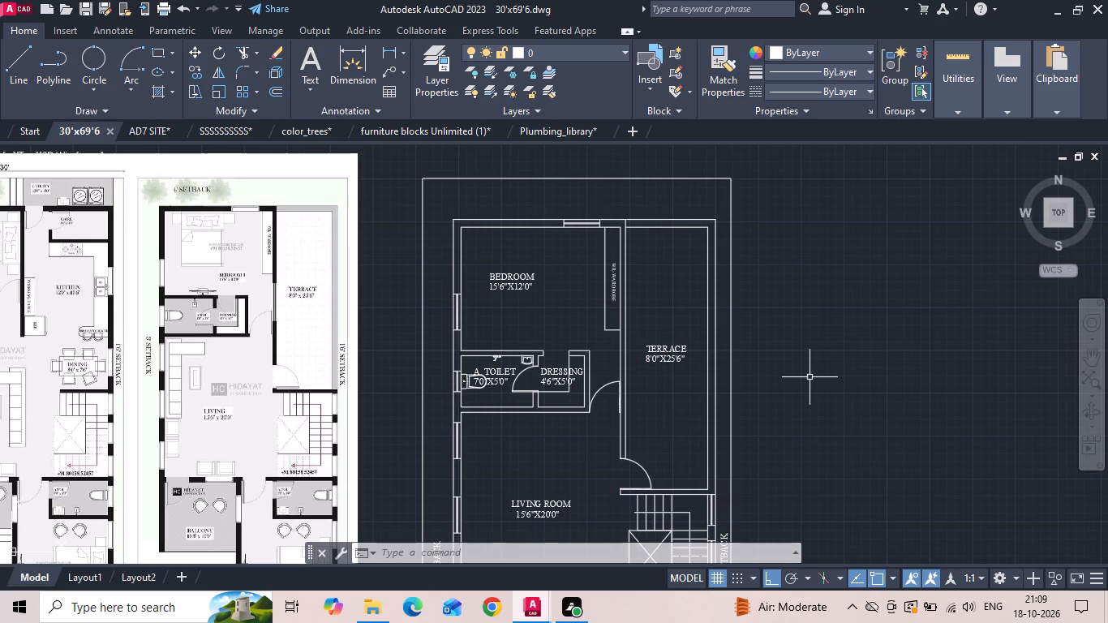
Save the 30'x69'6 drawing.
{"action": "key", "text": "ctrl+s"}
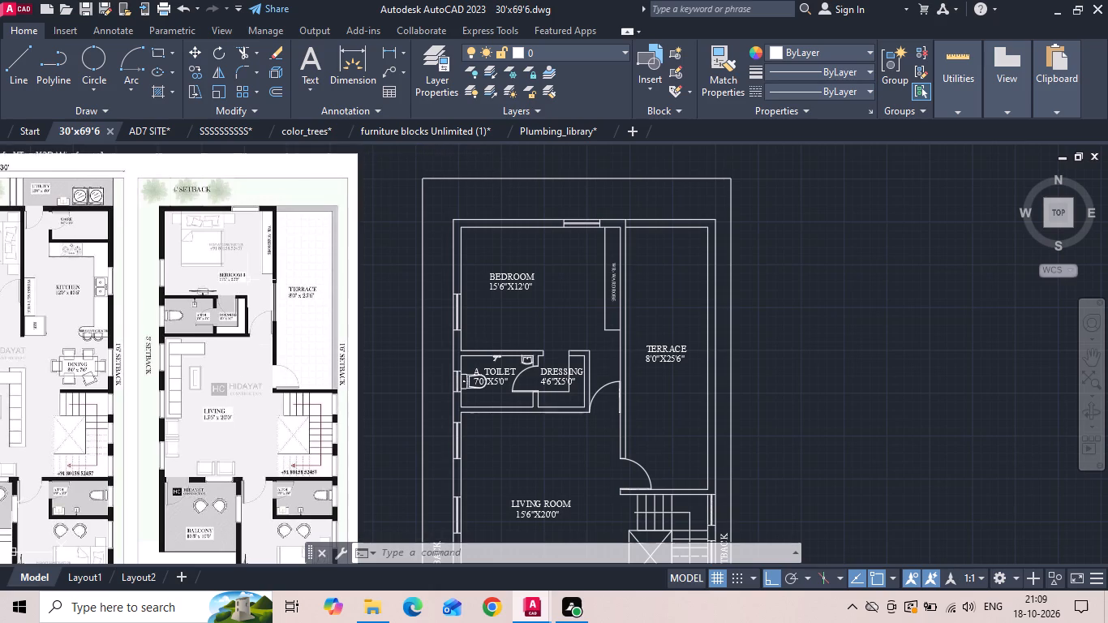
Open the Cushioned_furniture drawing from the Downloads folder.
{"action": "left_click", "coordinate": [8, 11]}
{"action": "left_click", "coordinate": [49, 131]}
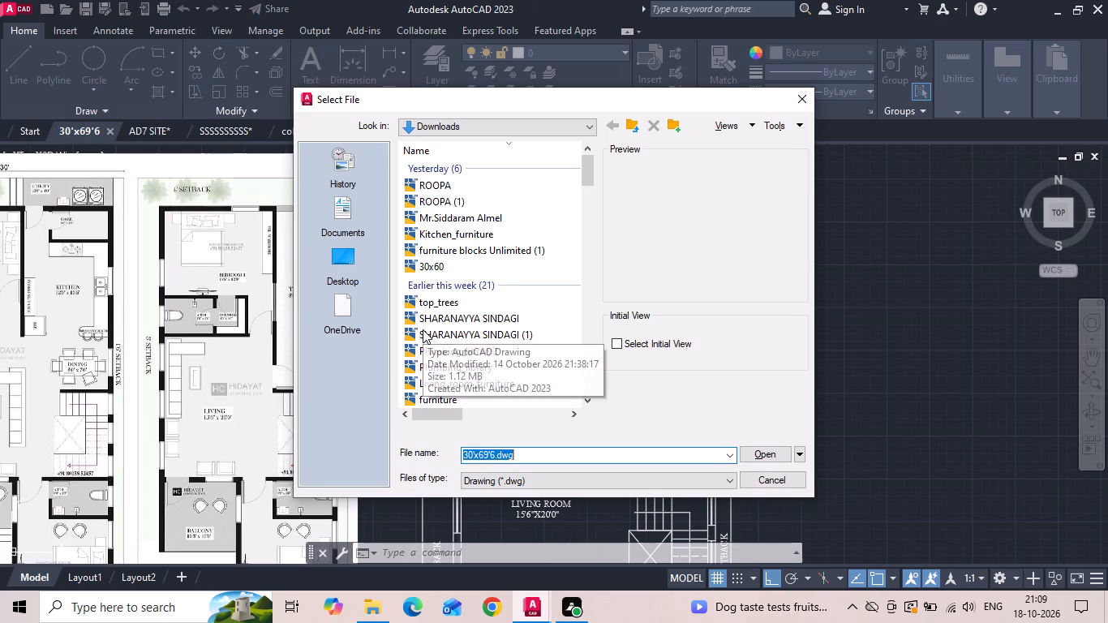
{"action": "scroll", "coordinate": [423, 329], "scroll_direction": "down", "scroll_amount": 3}
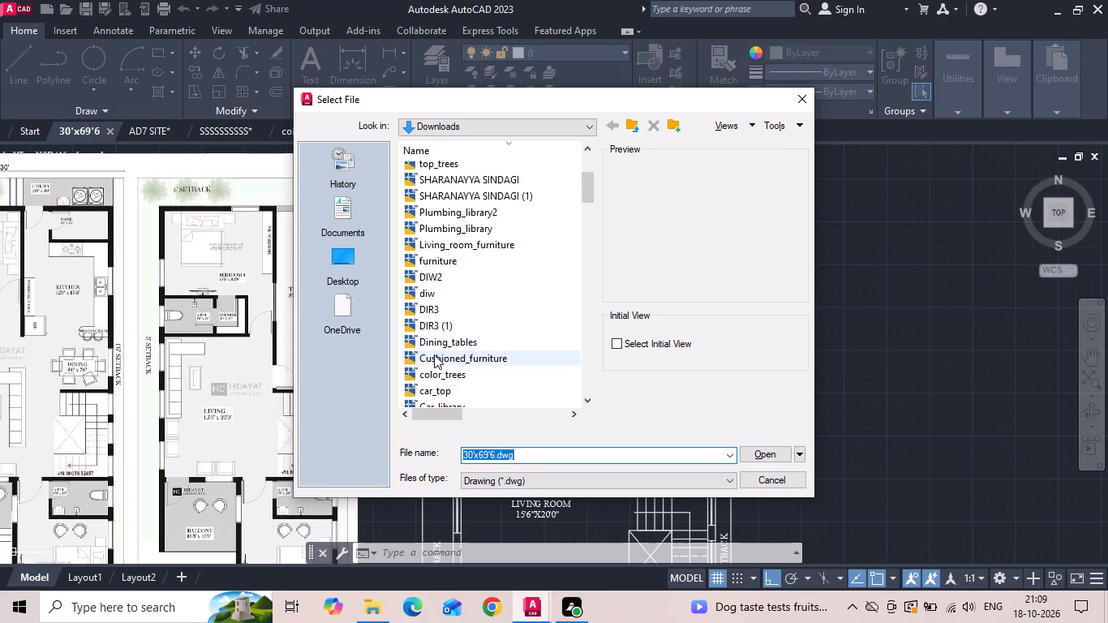
{"action": "left_click", "coordinate": [434, 354]}
{"action": "left_click", "coordinate": [762, 449]}
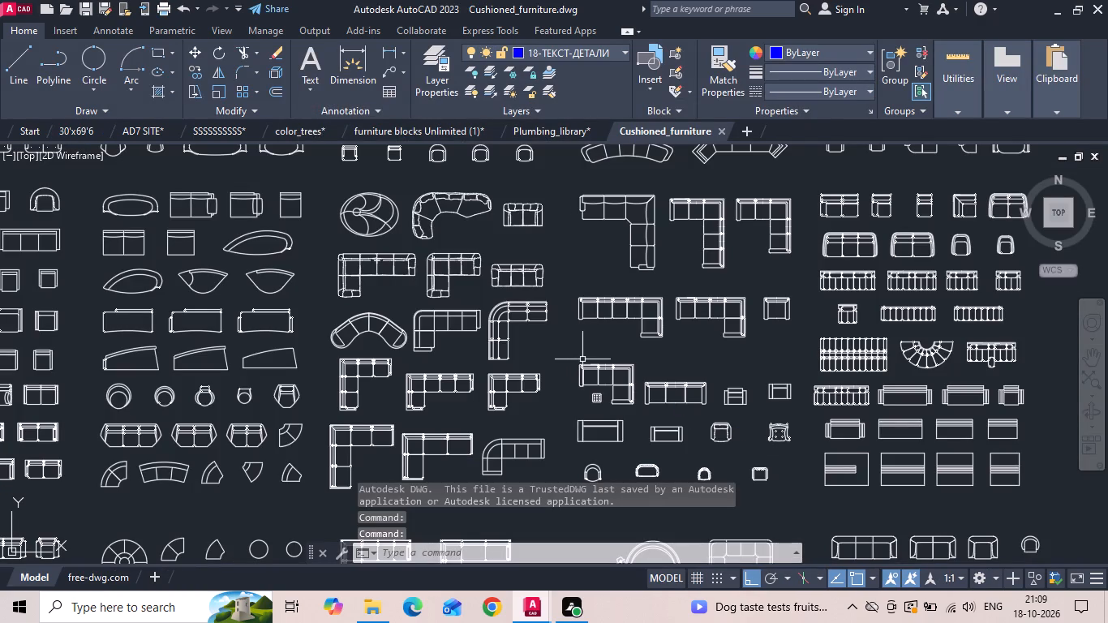
Look through the sofa and armchair blocks in Cushioned_furniture for pieces matching the reference plan.
{"action": "scroll", "coordinate": [613, 339], "scroll_direction": "down", "scroll_amount": 2}
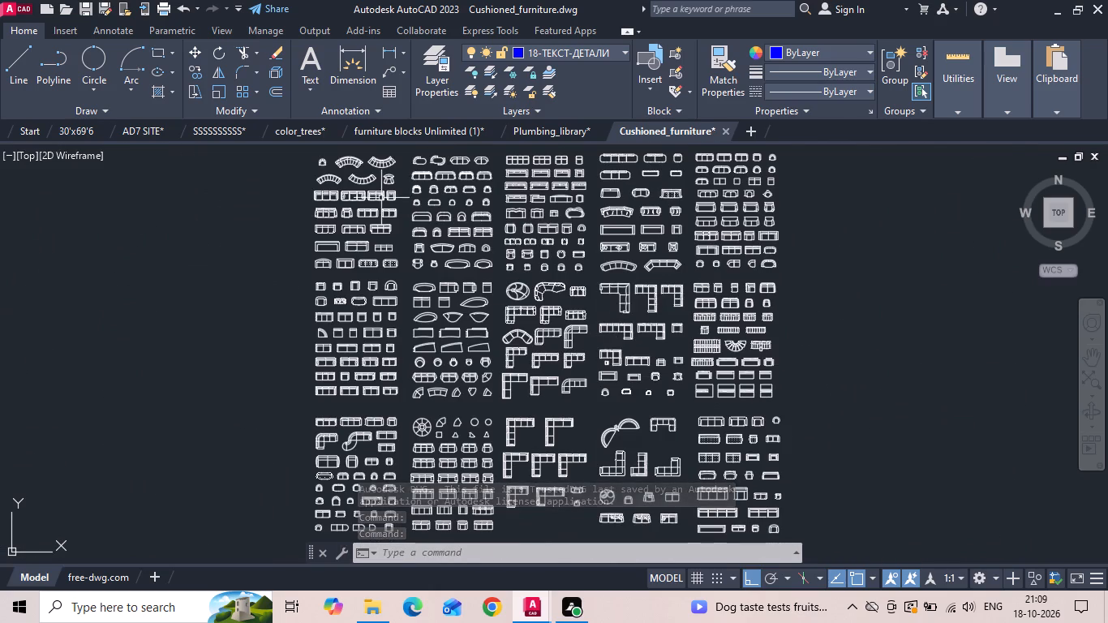
{"action": "scroll", "coordinate": [376, 184], "scroll_direction": "up", "scroll_amount": 1}
{"action": "middle_click_drag", "start_coordinate": [376, 184], "coordinate": [332, 343]}
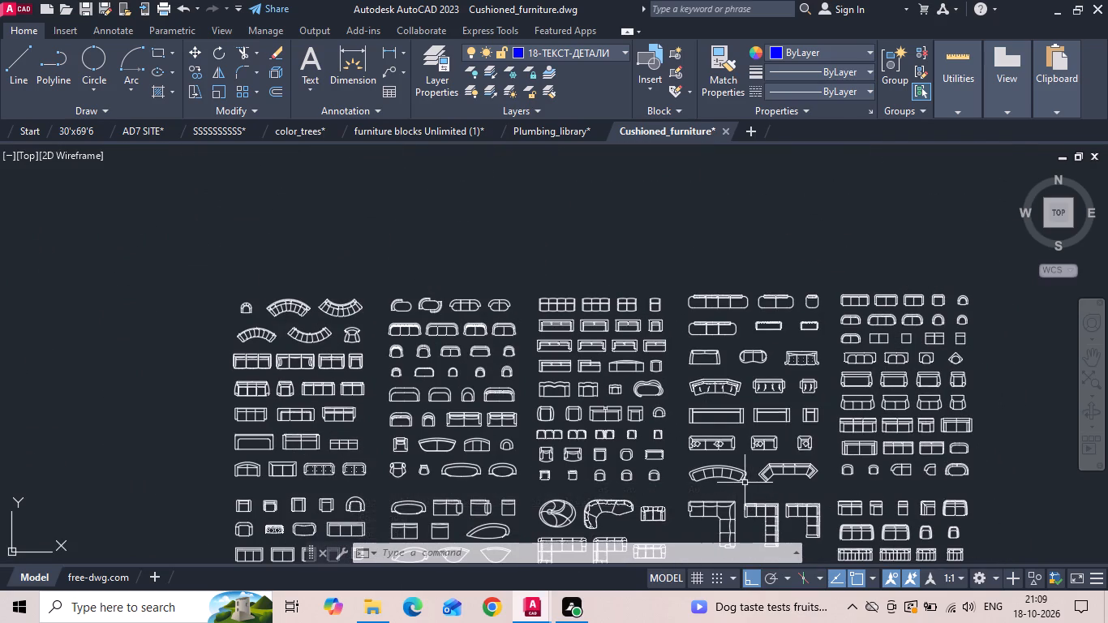
{"action": "middle_click_drag", "start_coordinate": [741, 475], "coordinate": [734, 303]}
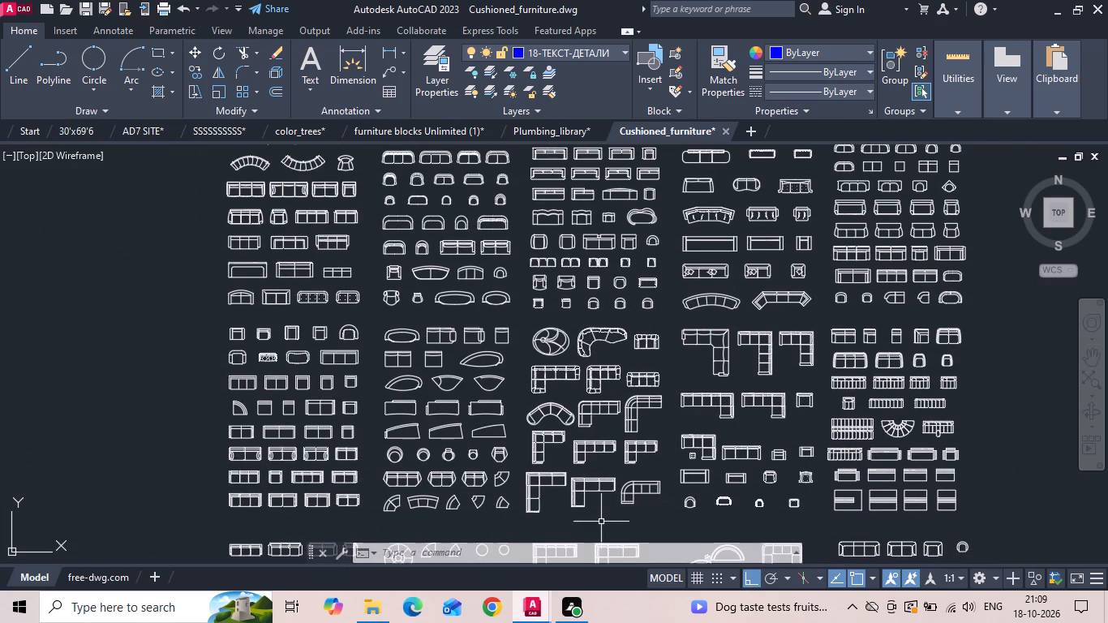
{"action": "middle_click_drag", "start_coordinate": [597, 522], "coordinate": [634, 390]}
{"action": "middle_click_drag", "start_coordinate": [633, 412], "coordinate": [614, 299]}
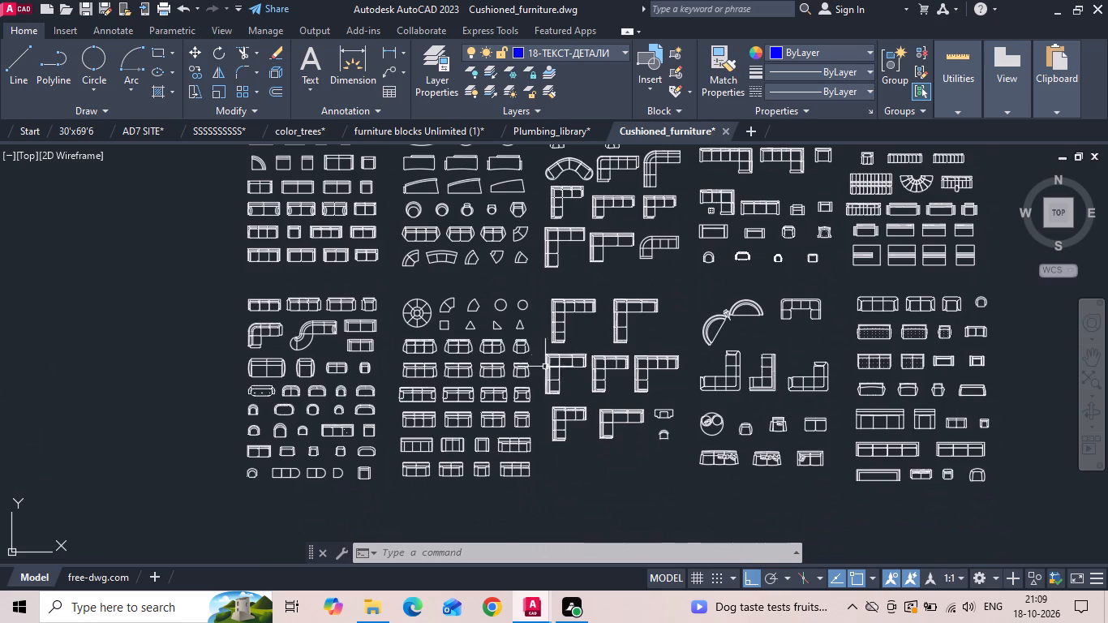
{"action": "scroll", "coordinate": [525, 389], "scroll_direction": "up", "scroll_amount": 2}
{"action": "scroll", "coordinate": [613, 340], "scroll_direction": "down", "scroll_amount": 1}
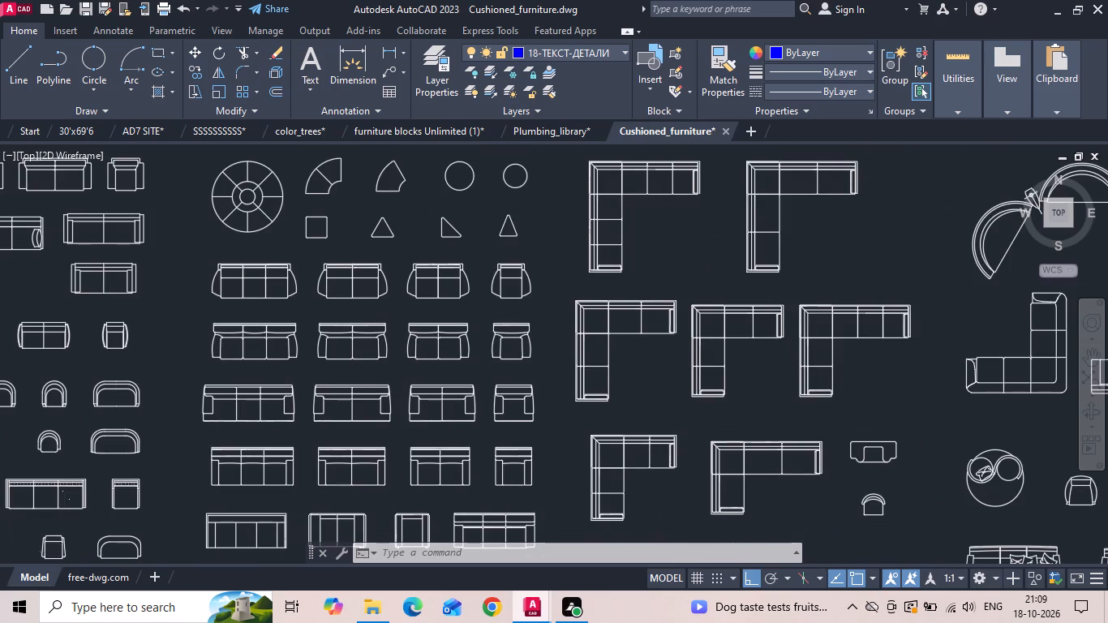
{"action": "scroll", "coordinate": [613, 340], "scroll_direction": "down", "scroll_amount": 1}
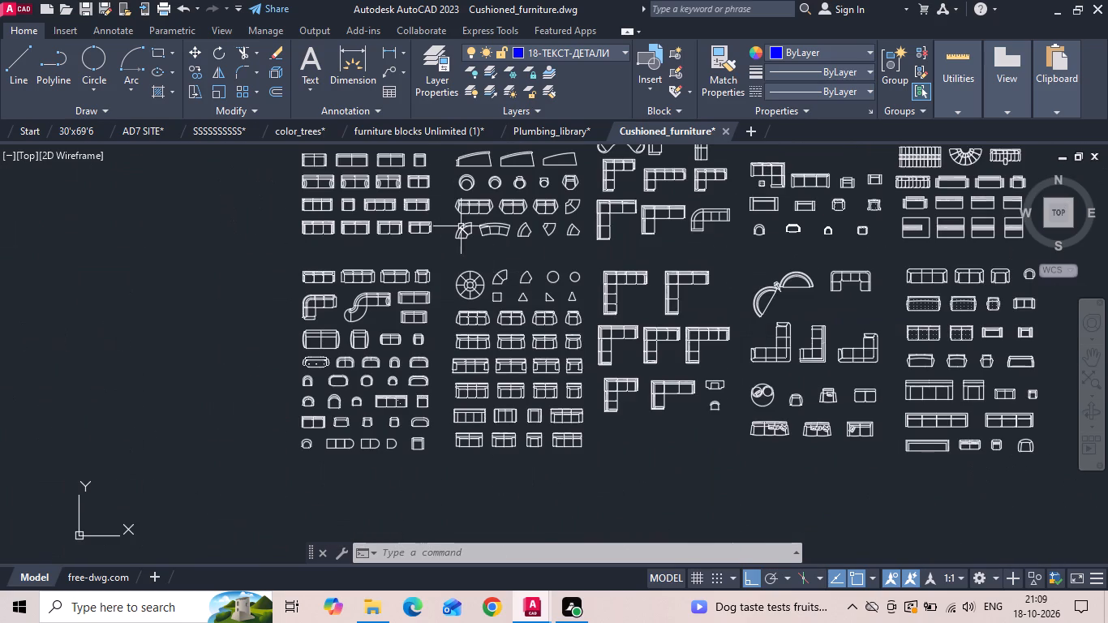
Glance over the furniture blocks Unlimited (1) library and check the furniture layout in the 30'x69'6 reference plan.
{"action": "left_click", "coordinate": [438, 134]}
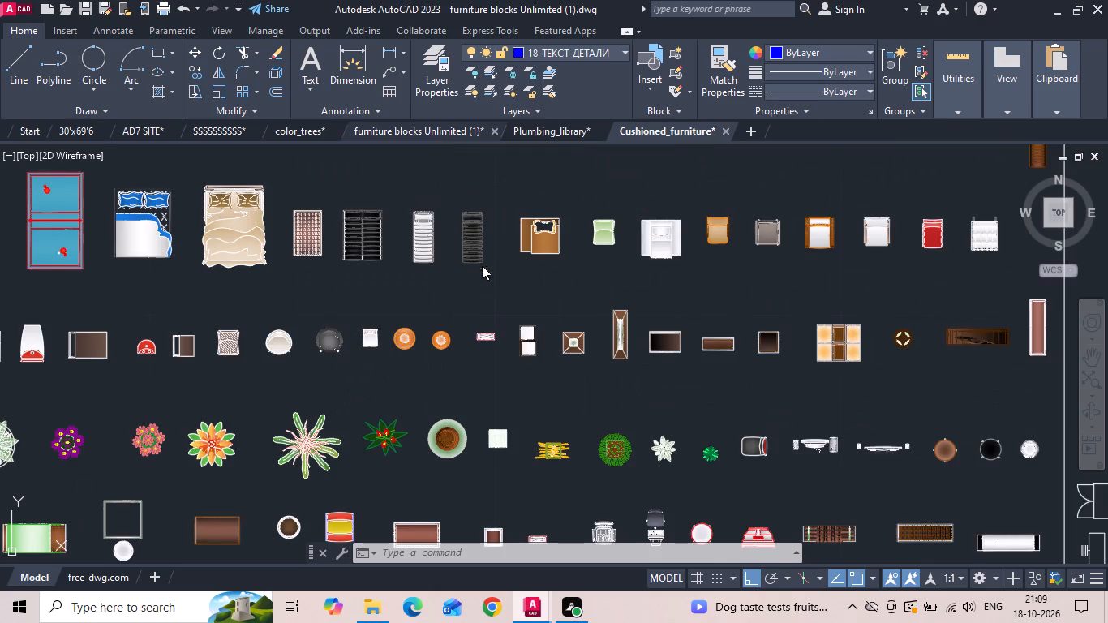
{"action": "scroll", "coordinate": [514, 326], "scroll_direction": "down", "scroll_amount": 6}
{"action": "scroll", "coordinate": [436, 248], "scroll_direction": "up", "scroll_amount": 2}
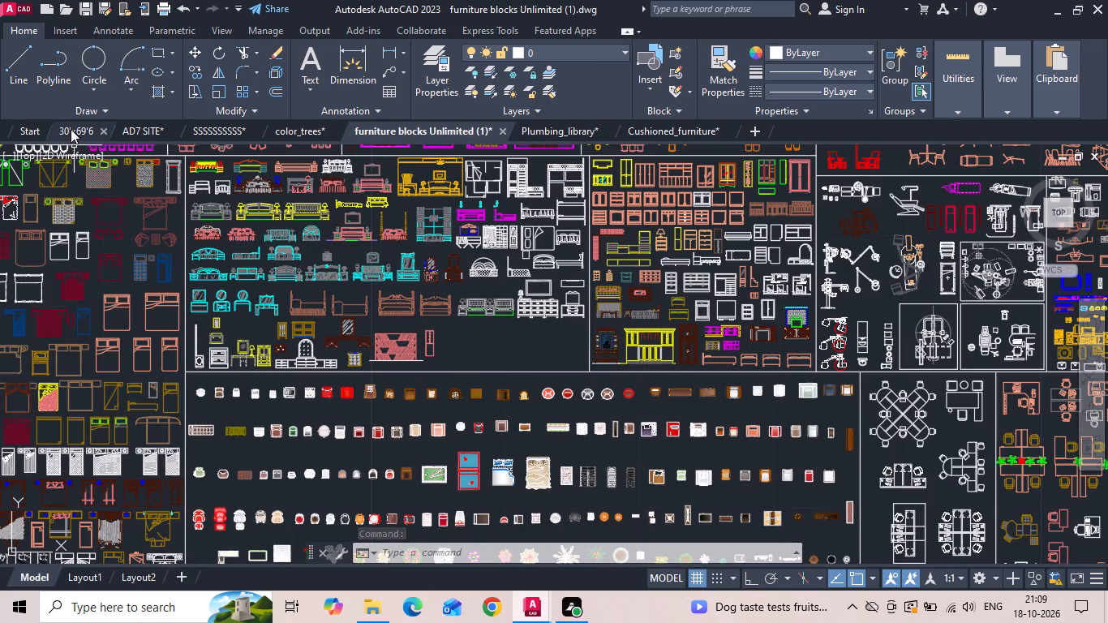
{"action": "left_click", "coordinate": [71, 129]}
{"action": "middle_click_drag", "start_coordinate": [419, 313], "coordinate": [767, 270]}
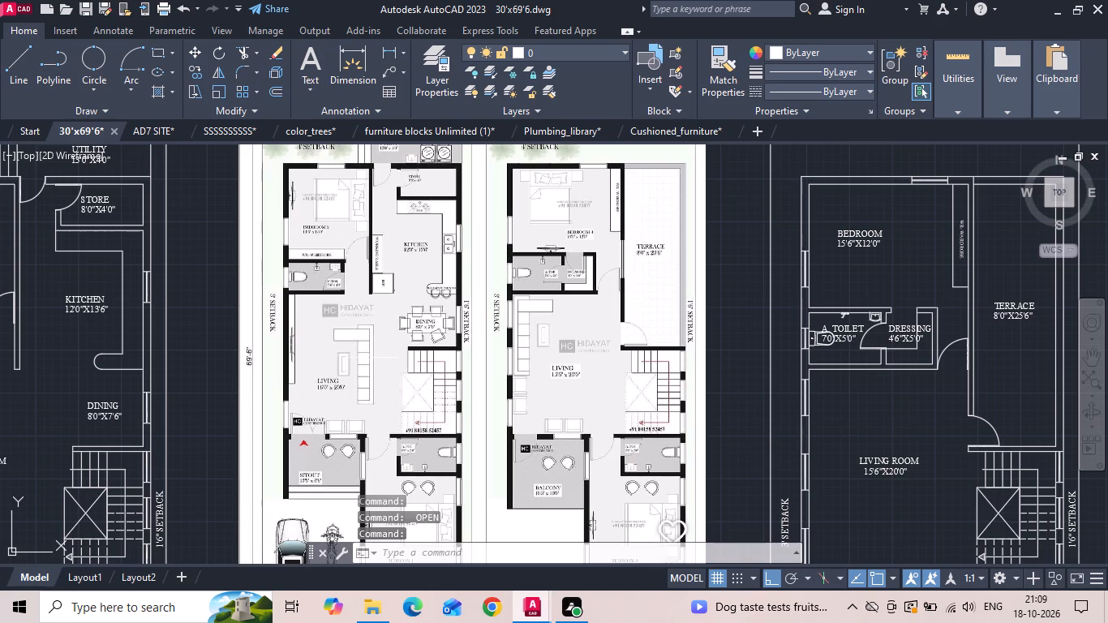
Return to furniture blocks Unlimited (1) and examine the sofa sets below the coloured furniture rows.
{"action": "left_click", "coordinate": [425, 130]}
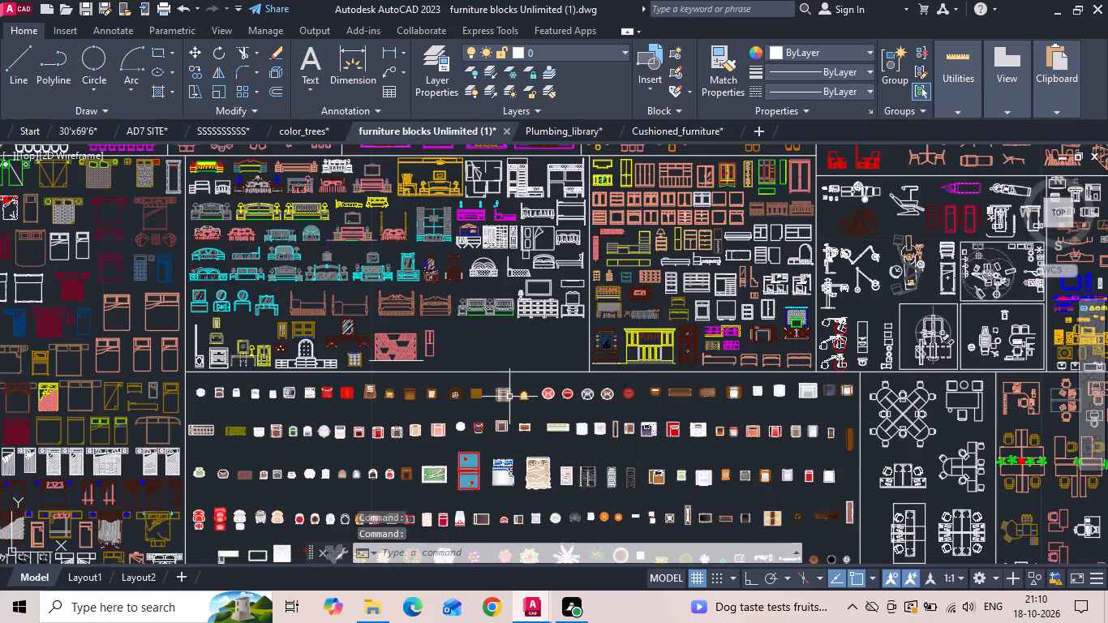
{"action": "scroll", "coordinate": [505, 461], "scroll_direction": "down", "scroll_amount": 2}
{"action": "scroll", "coordinate": [410, 309], "scroll_direction": "up", "scroll_amount": 2}
{"action": "scroll", "coordinate": [410, 308], "scroll_direction": "down", "scroll_amount": 2}
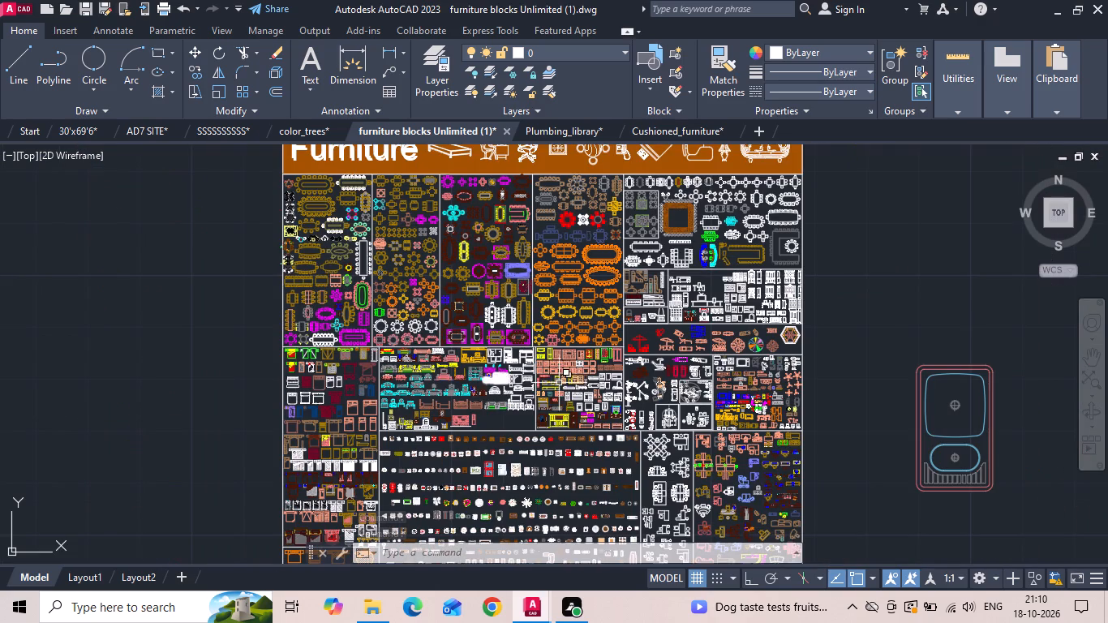
{"action": "middle_click_drag", "start_coordinate": [482, 489], "coordinate": [530, 262]}
{"action": "scroll", "coordinate": [575, 468], "scroll_direction": "up", "scroll_amount": 2}
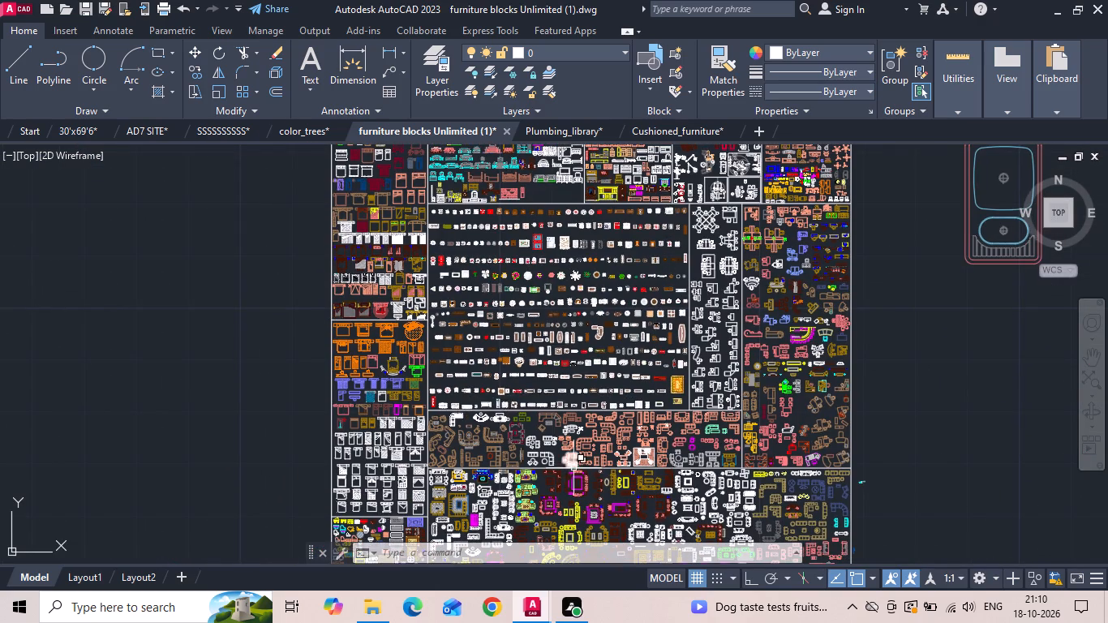
{"action": "scroll", "coordinate": [575, 468], "scroll_direction": "up", "scroll_amount": 1}
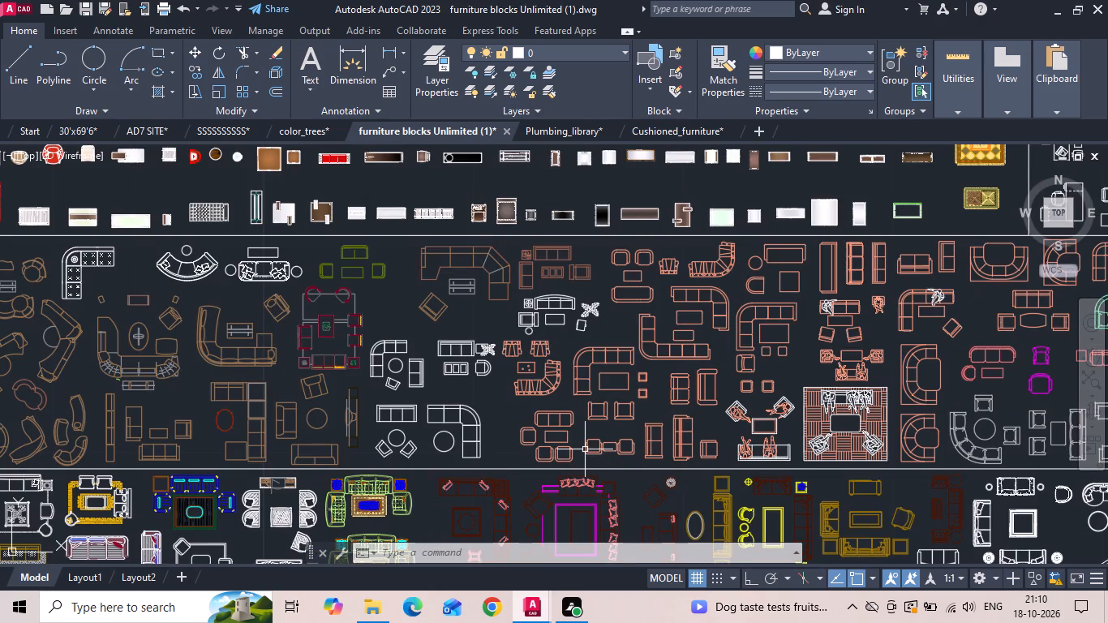
{"action": "middle_click_drag", "start_coordinate": [408, 419], "coordinate": [673, 359]}
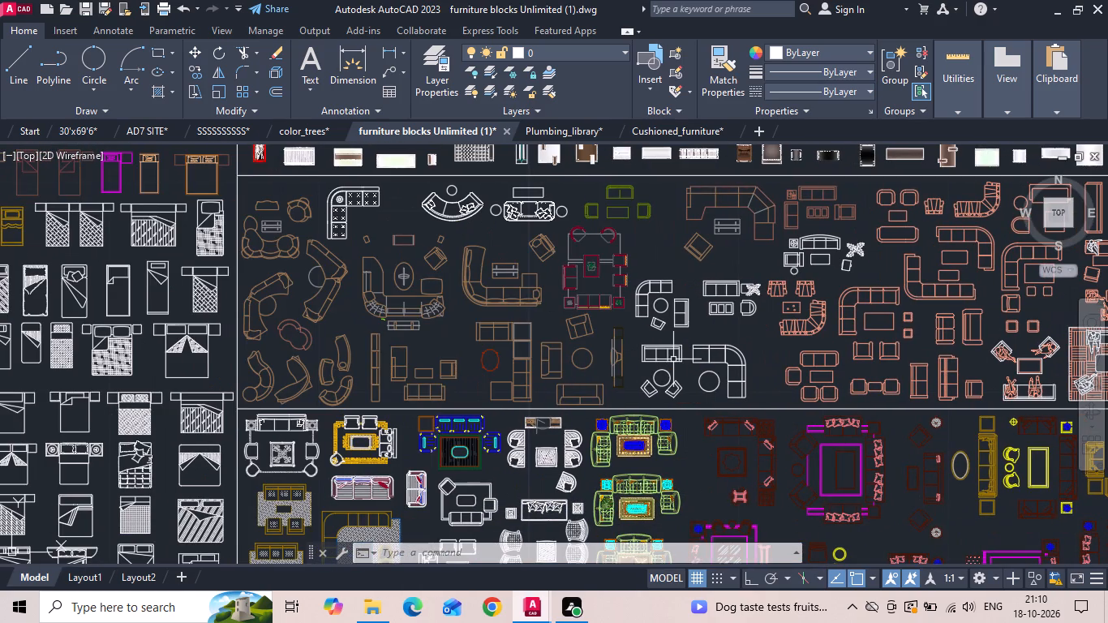
{"action": "scroll", "coordinate": [300, 344], "scroll_direction": "down", "scroll_amount": 2}
{"action": "scroll", "coordinate": [707, 312], "scroll_direction": "up", "scroll_amount": 2}
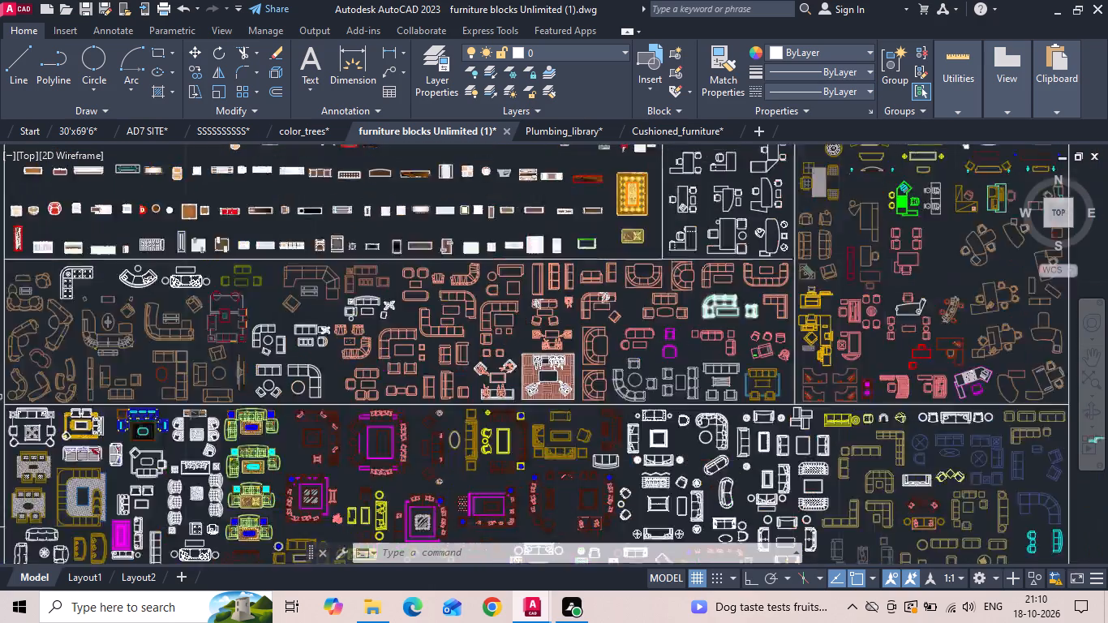
{"action": "scroll", "coordinate": [711, 311], "scroll_direction": "up", "scroll_amount": 1}
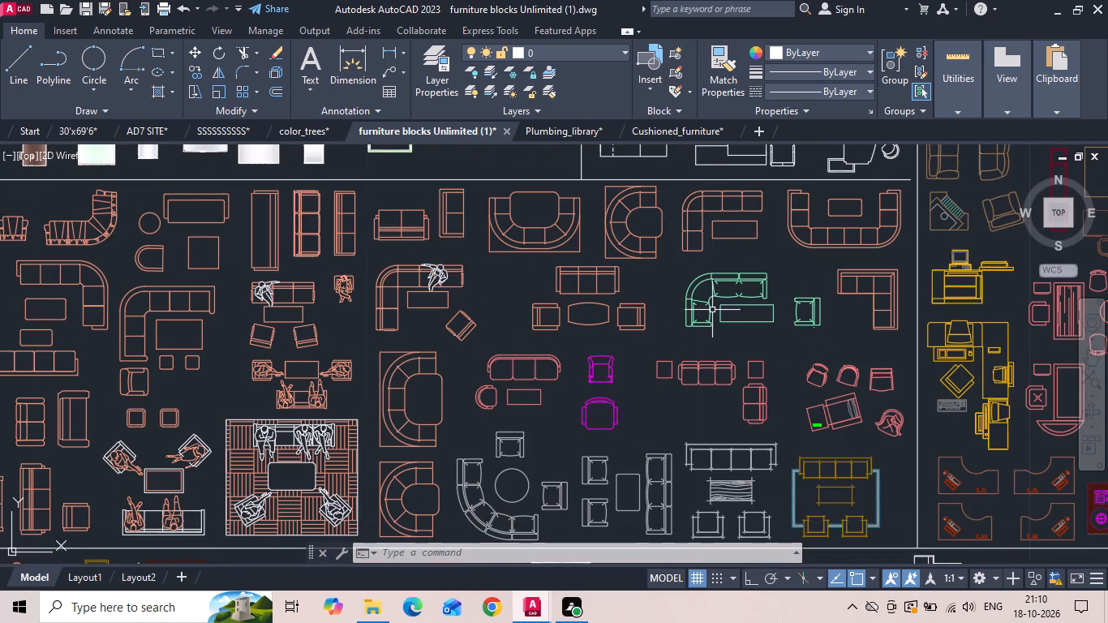
{"action": "scroll", "coordinate": [546, 316], "scroll_direction": "down", "scroll_amount": 1}
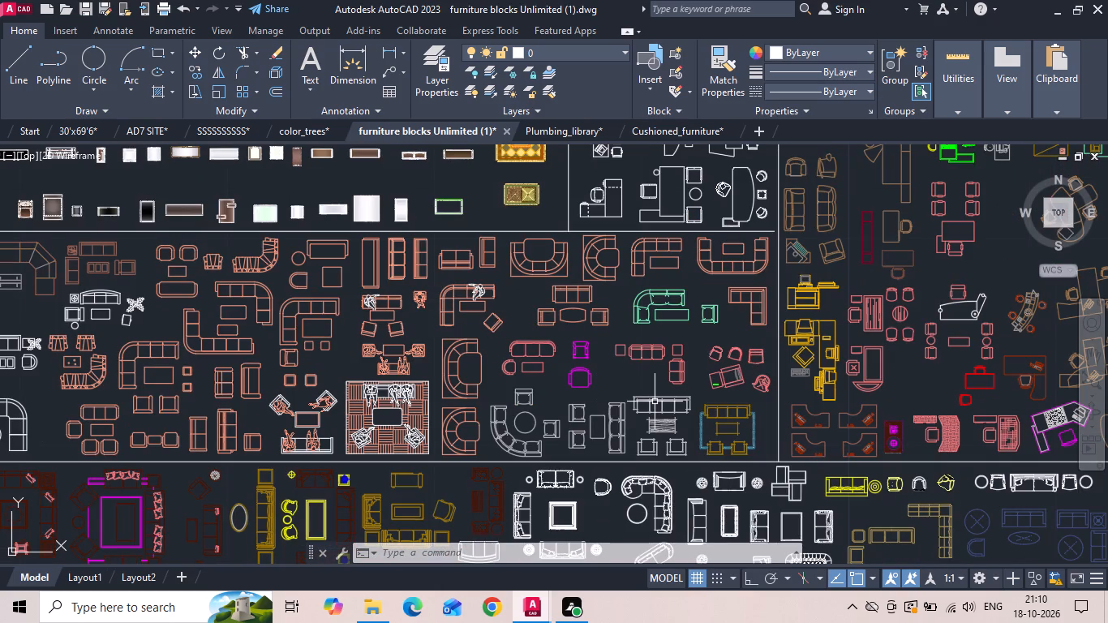
{"action": "scroll", "coordinate": [489, 357], "scroll_direction": "down", "scroll_amount": 1}
Examine the office furniture and the larger living-room section of the library for a suitable L-shaped sofa.
{"action": "middle_click_drag", "start_coordinate": [779, 269], "coordinate": [610, 532]}
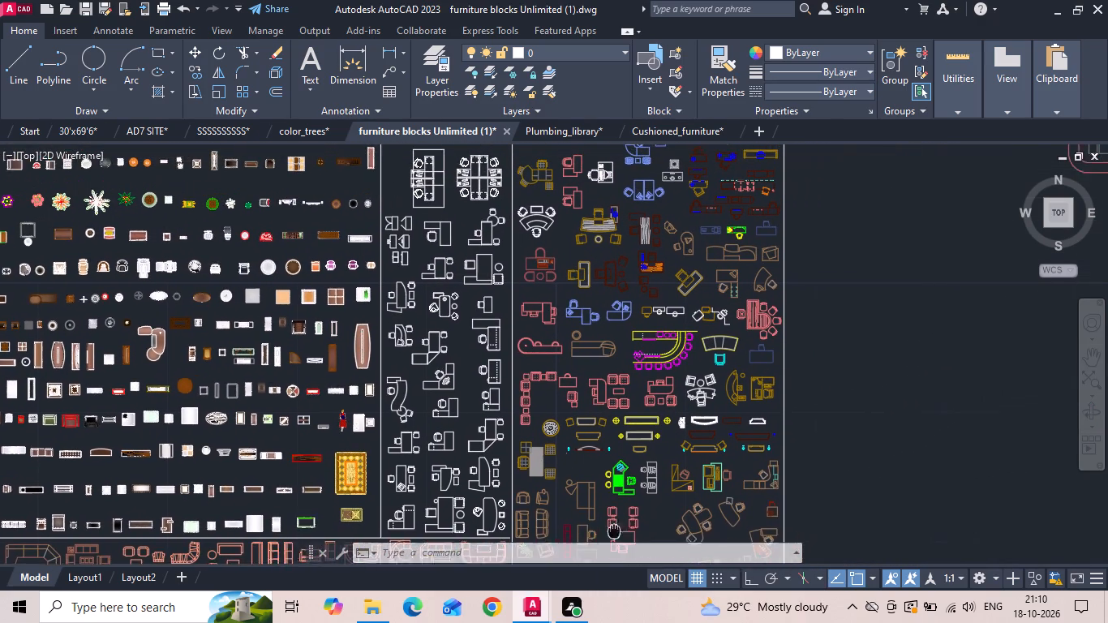
{"action": "middle_click_drag", "start_coordinate": [610, 532], "coordinate": [604, 535]}
{"action": "scroll", "coordinate": [685, 290], "scroll_direction": "down", "scroll_amount": 1}
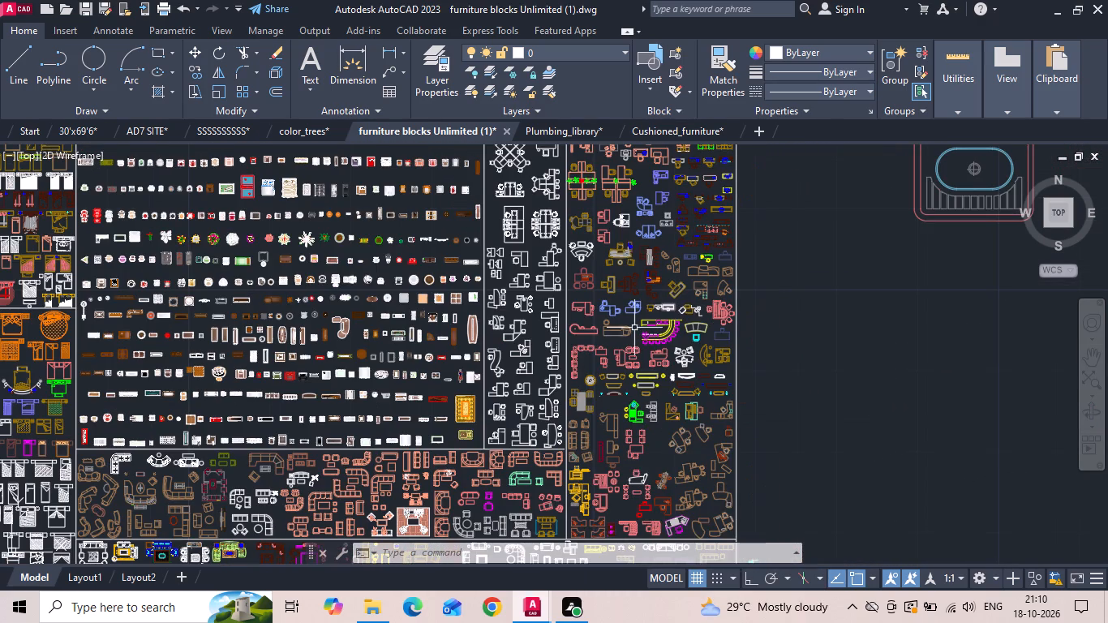
{"action": "middle_click_drag", "start_coordinate": [365, 479], "coordinate": [633, 226]}
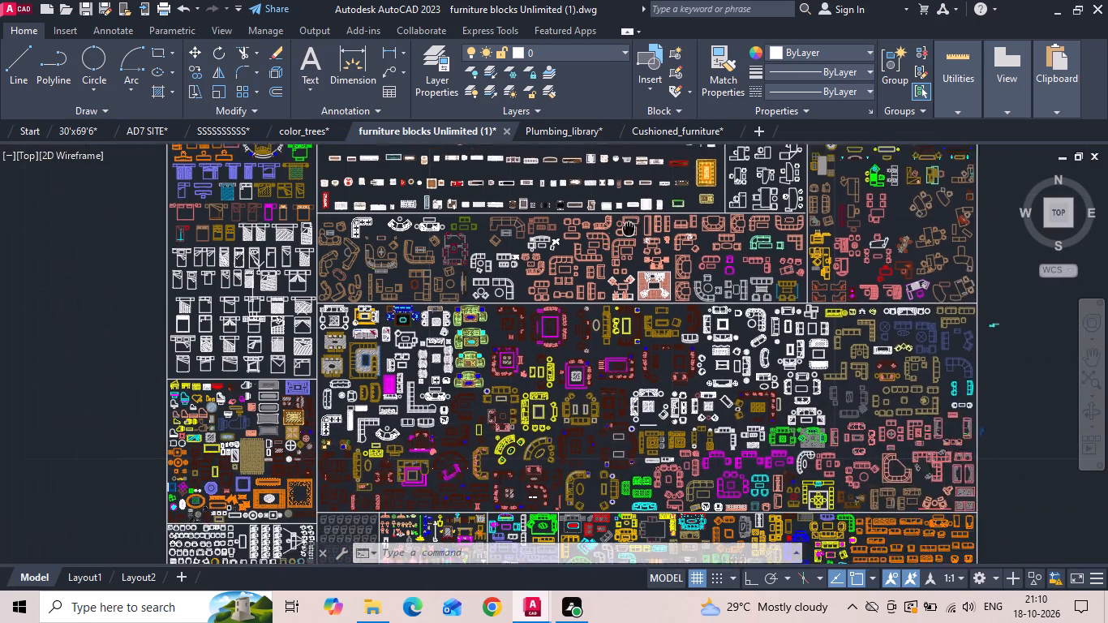
{"action": "middle_click_drag", "start_coordinate": [633, 226], "coordinate": [638, 221]}
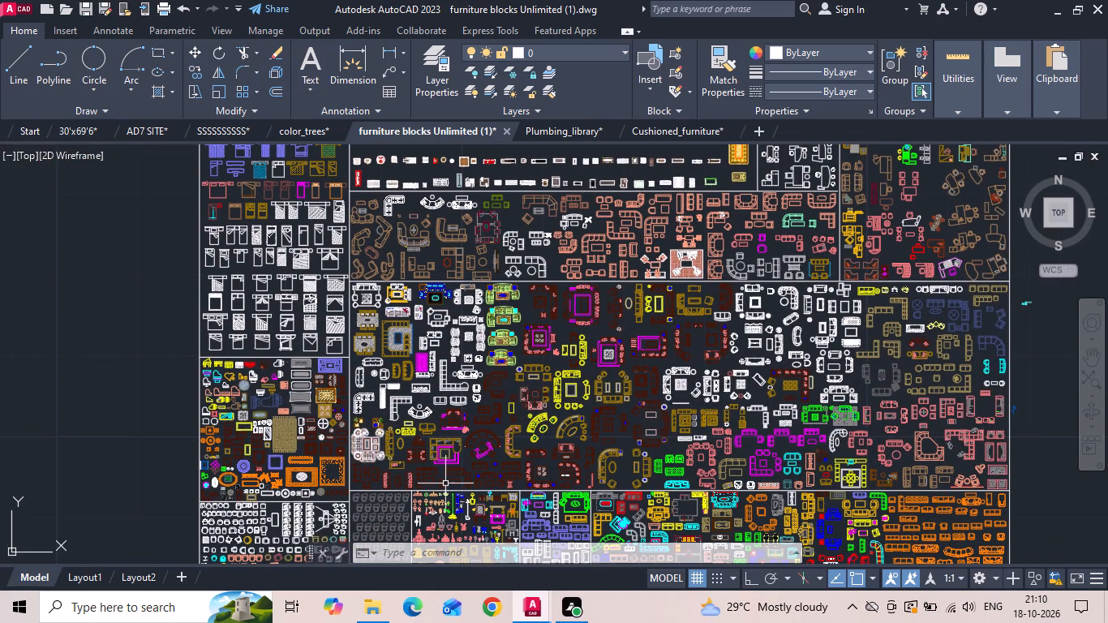
{"action": "scroll", "coordinate": [450, 485], "scroll_direction": "up", "scroll_amount": 3}
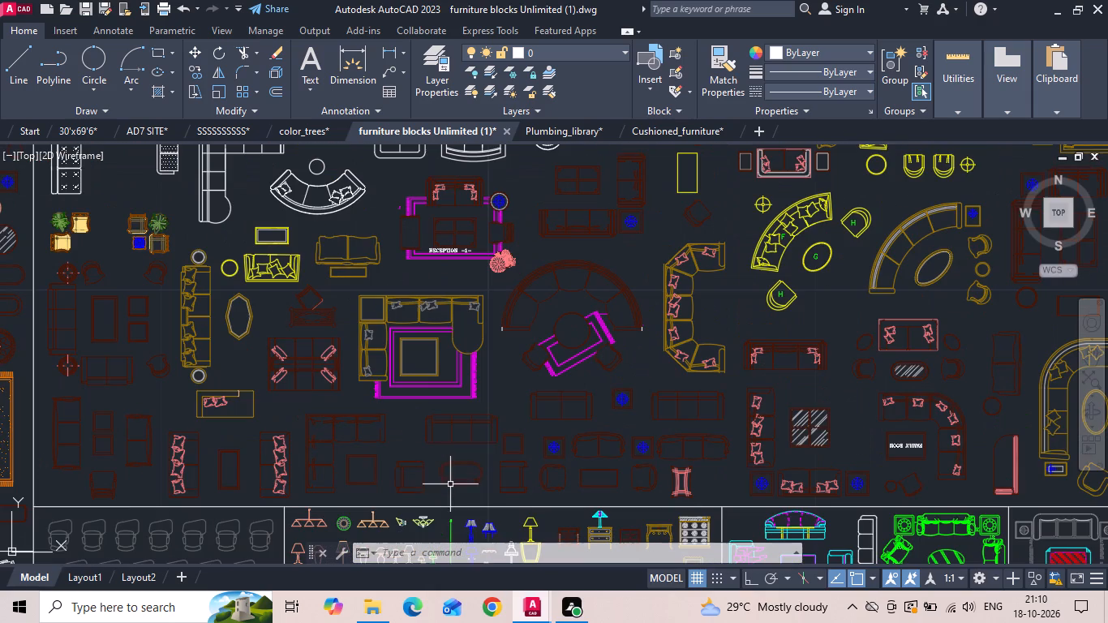
{"action": "scroll", "coordinate": [513, 401], "scroll_direction": "down", "scroll_amount": 1}
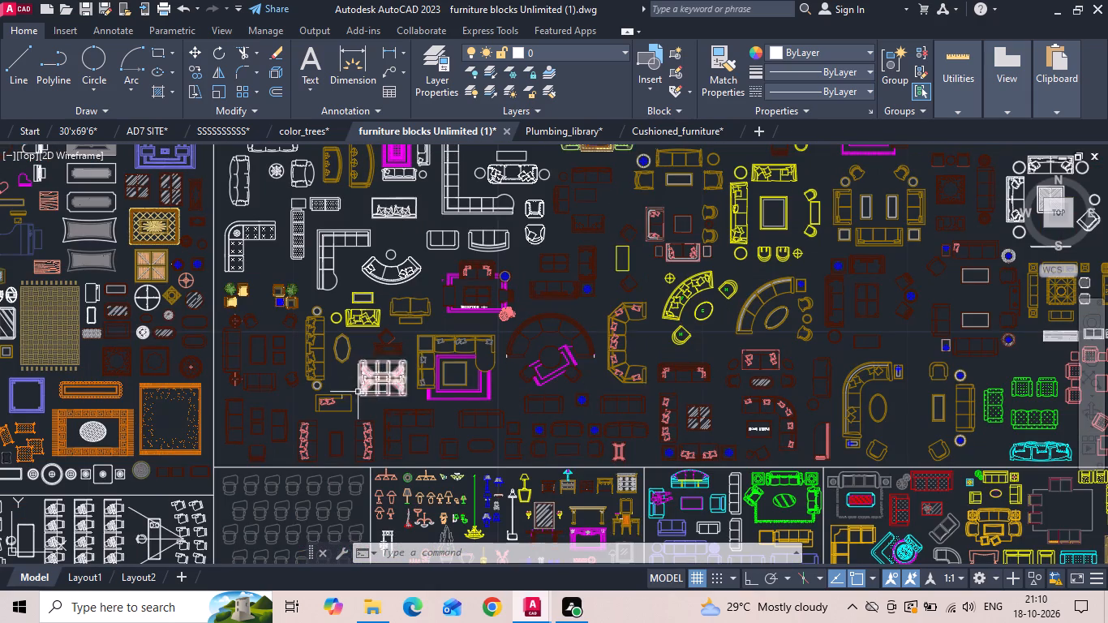
{"action": "middle_click_drag", "start_coordinate": [522, 297], "coordinate": [571, 386]}
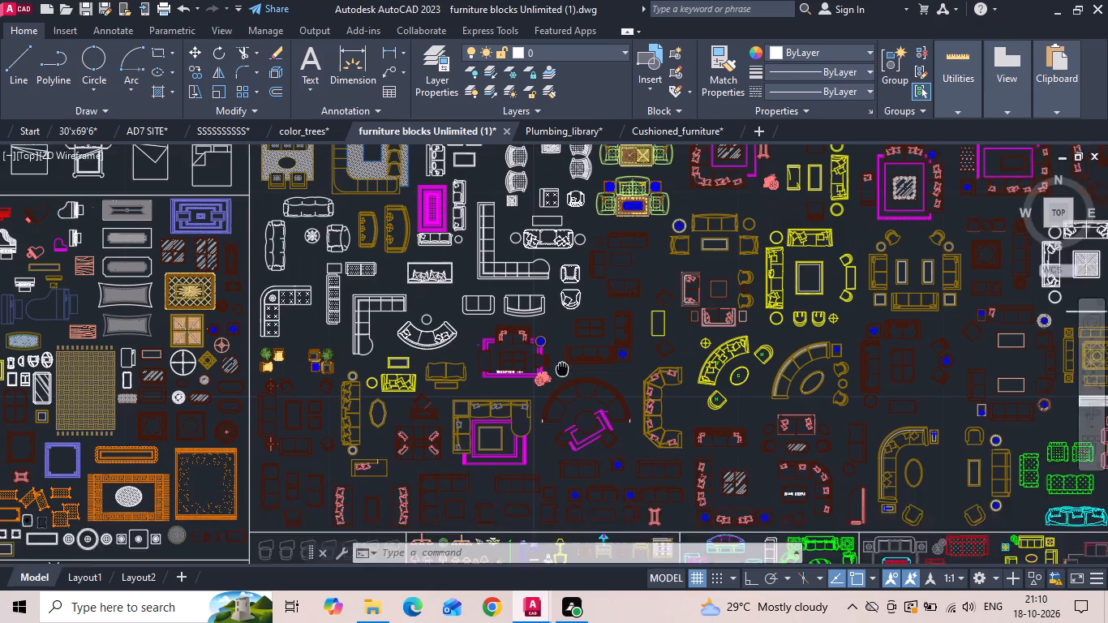
{"action": "middle_click_drag", "start_coordinate": [571, 386], "coordinate": [586, 424]}
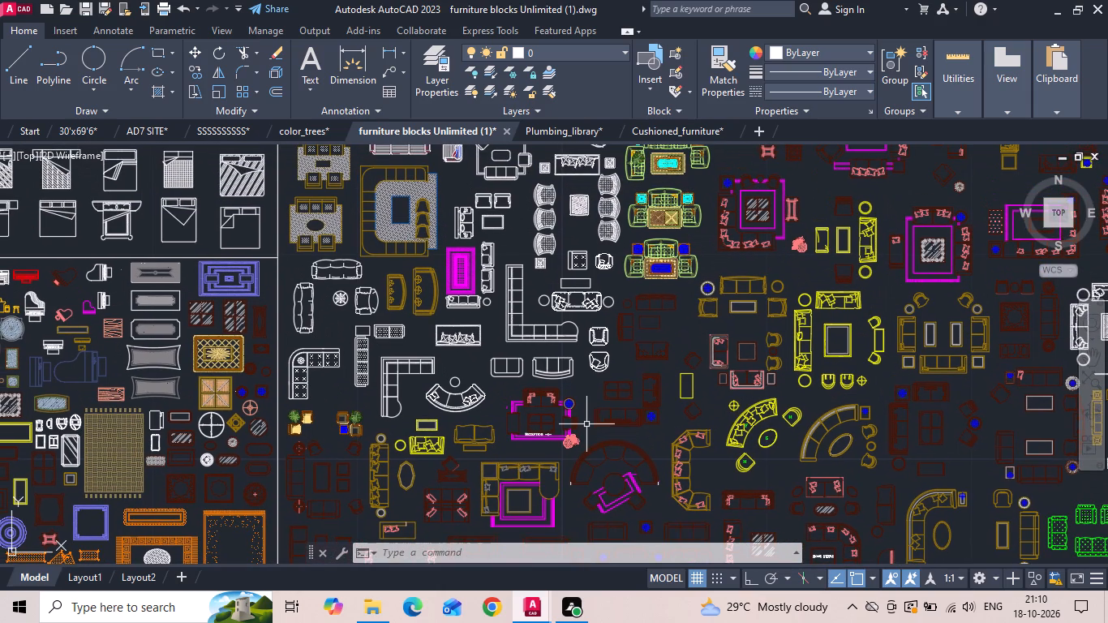
{"action": "scroll", "coordinate": [383, 359], "scroll_direction": "up", "scroll_amount": 2}
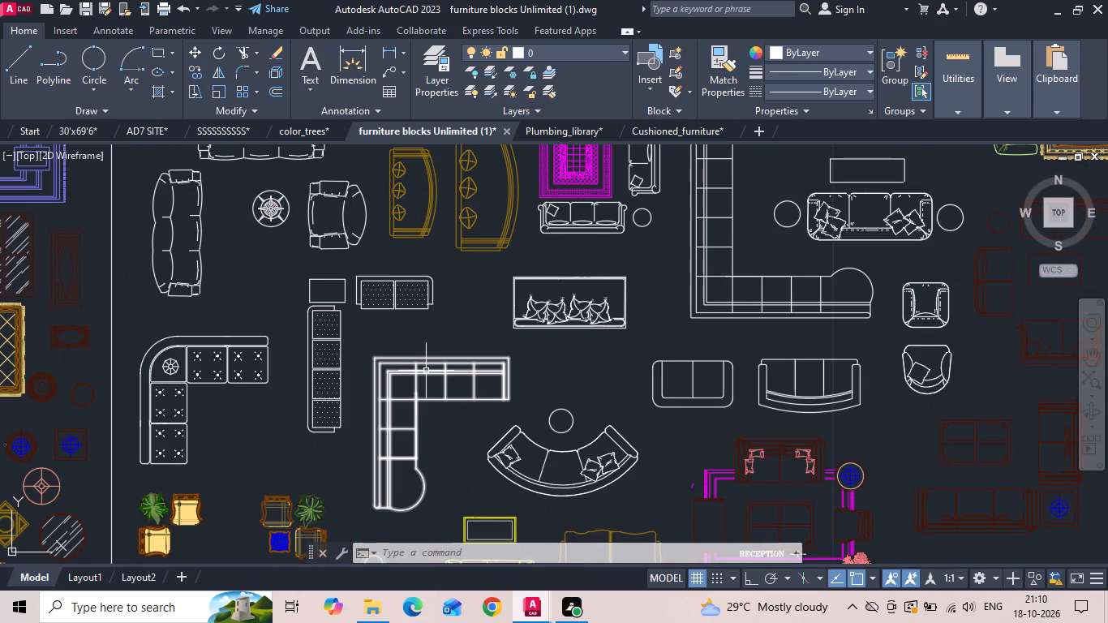
Select the white L-shaped sofa with the rounded end and the white rectangular table below the small patterned rugs.
{"action": "left_click", "coordinate": [426, 371]}
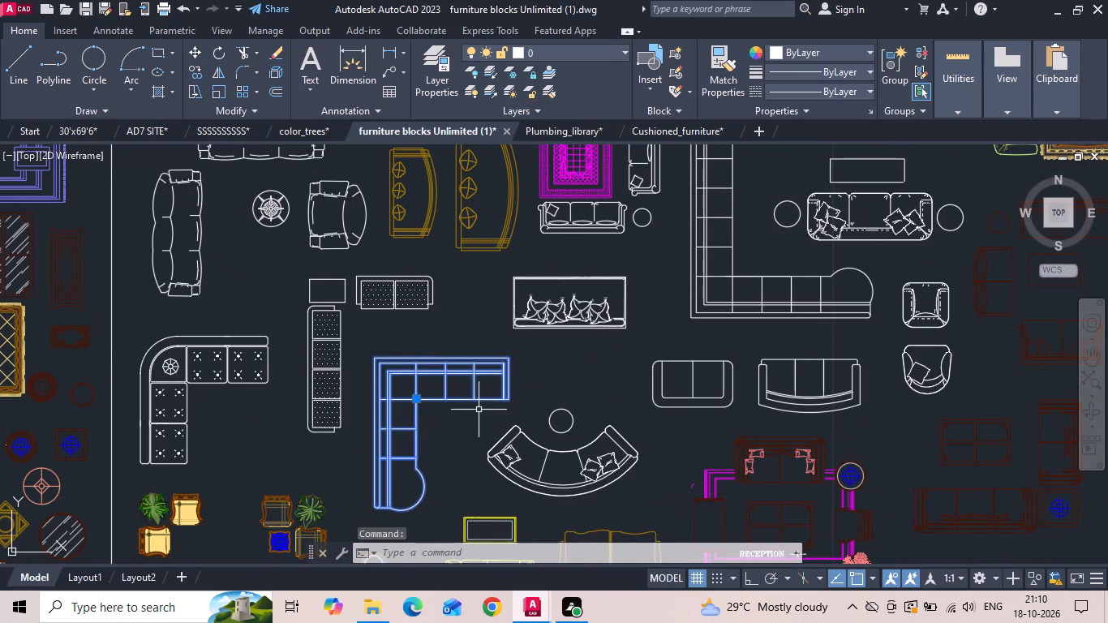
{"action": "scroll", "coordinate": [479, 421], "scroll_direction": "down", "scroll_amount": 1}
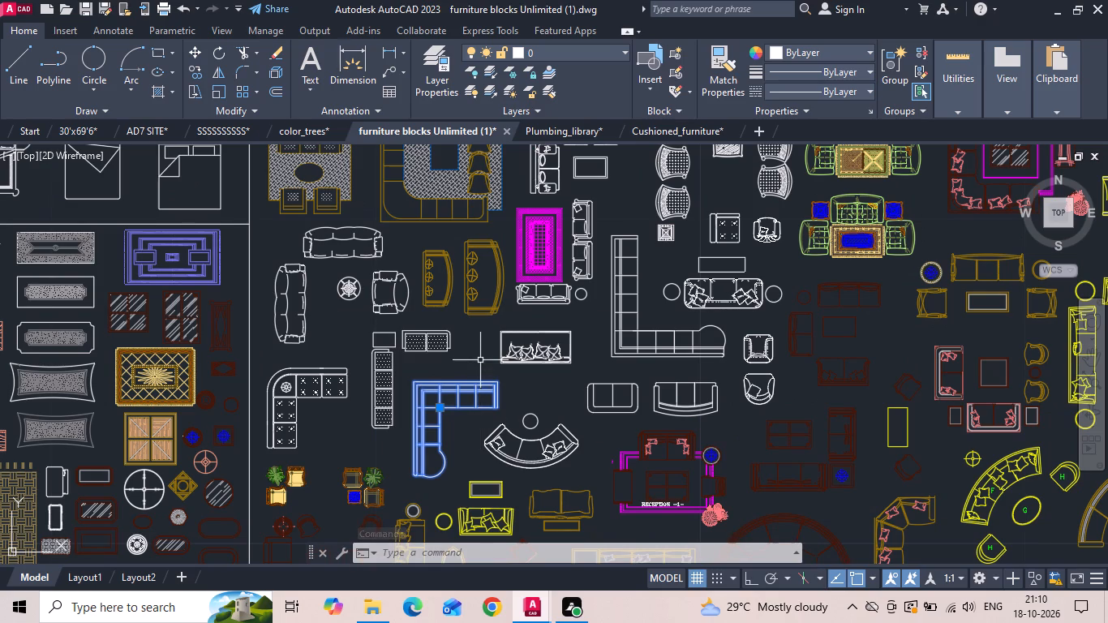
{"action": "scroll", "coordinate": [467, 330], "scroll_direction": "down", "scroll_amount": 1}
{"action": "middle_click_drag", "start_coordinate": [475, 427], "coordinate": [613, 266]}
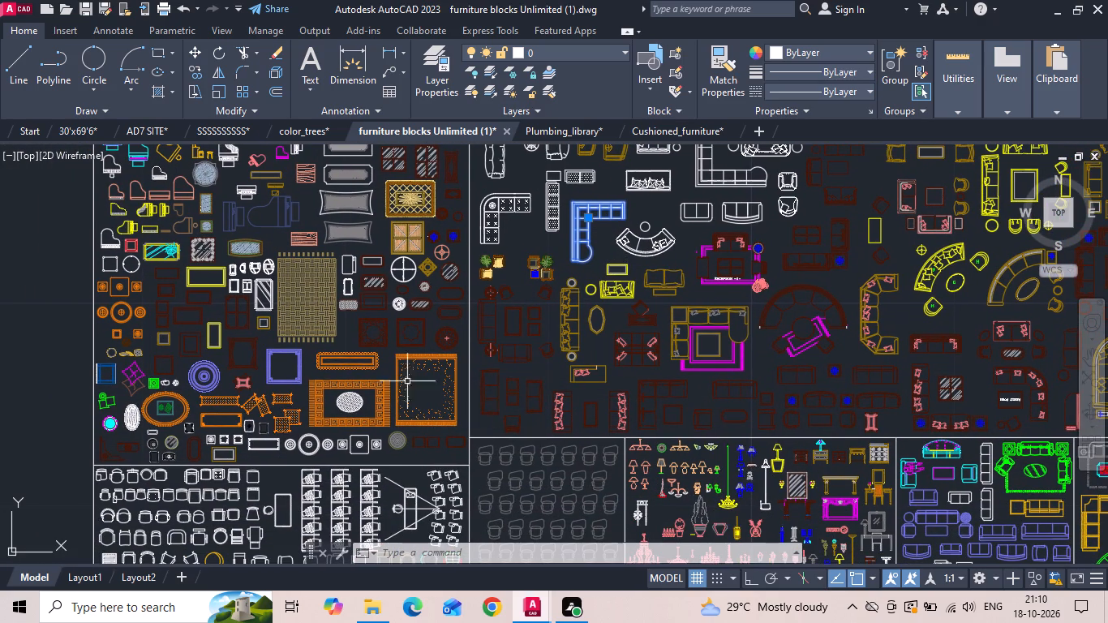
{"action": "middle_click_drag", "start_coordinate": [393, 327], "coordinate": [590, 279]}
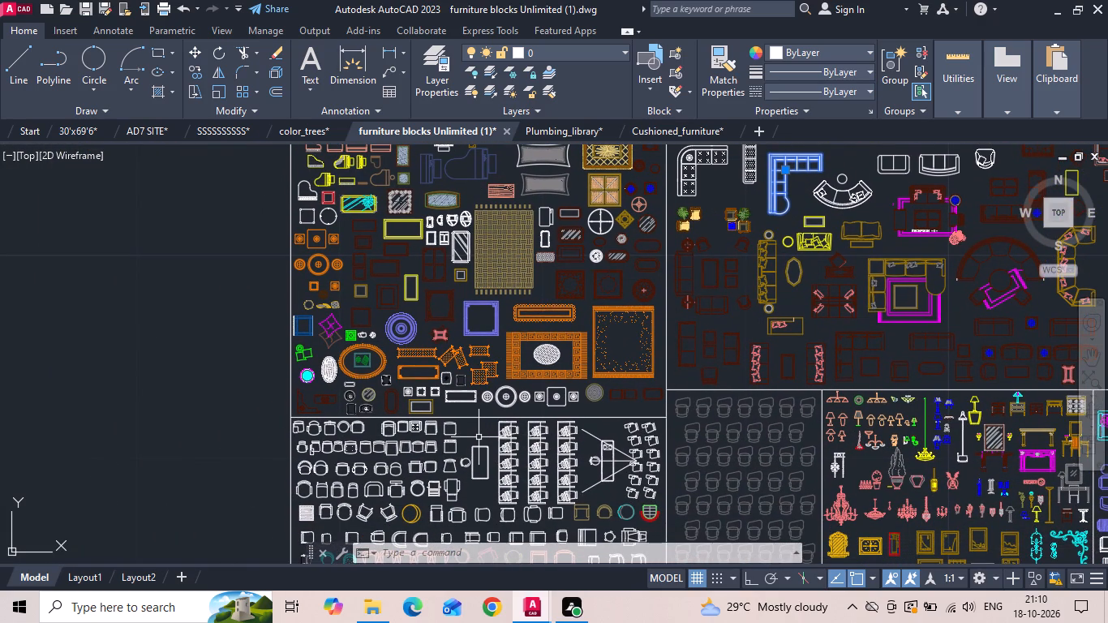
{"action": "scroll", "coordinate": [443, 423], "scroll_direction": "up", "scroll_amount": 2}
{"action": "left_click", "coordinate": [473, 369]}
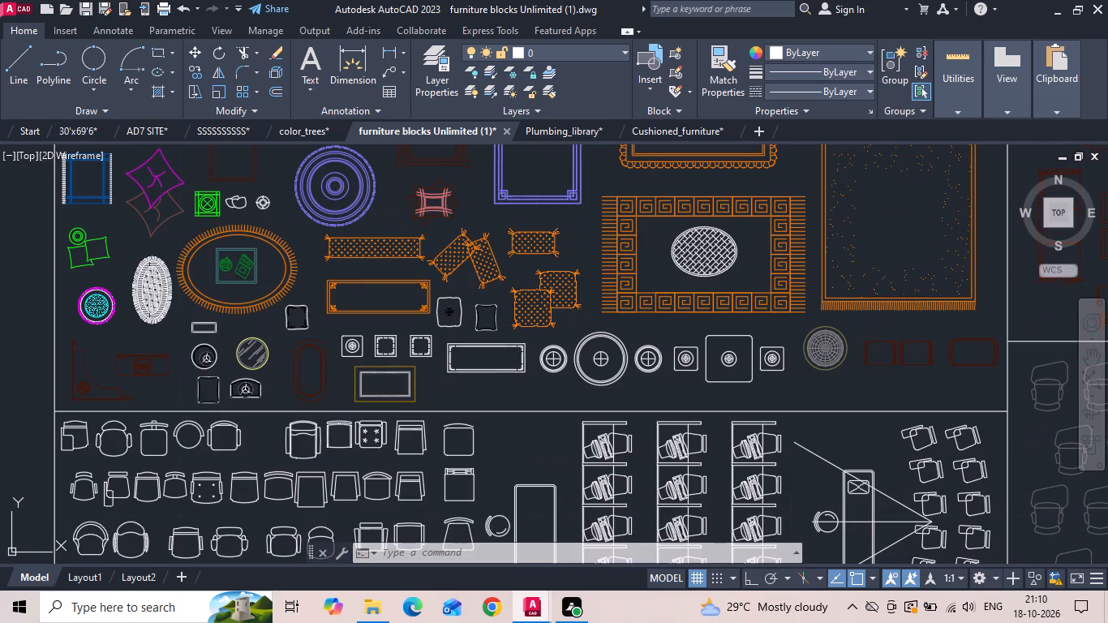
Look through the lower bed-plan rows of the library, from the white beds up to the orange ones, for a suitable bed.
{"action": "scroll", "coordinate": [435, 432], "scroll_direction": "down", "scroll_amount": 2}
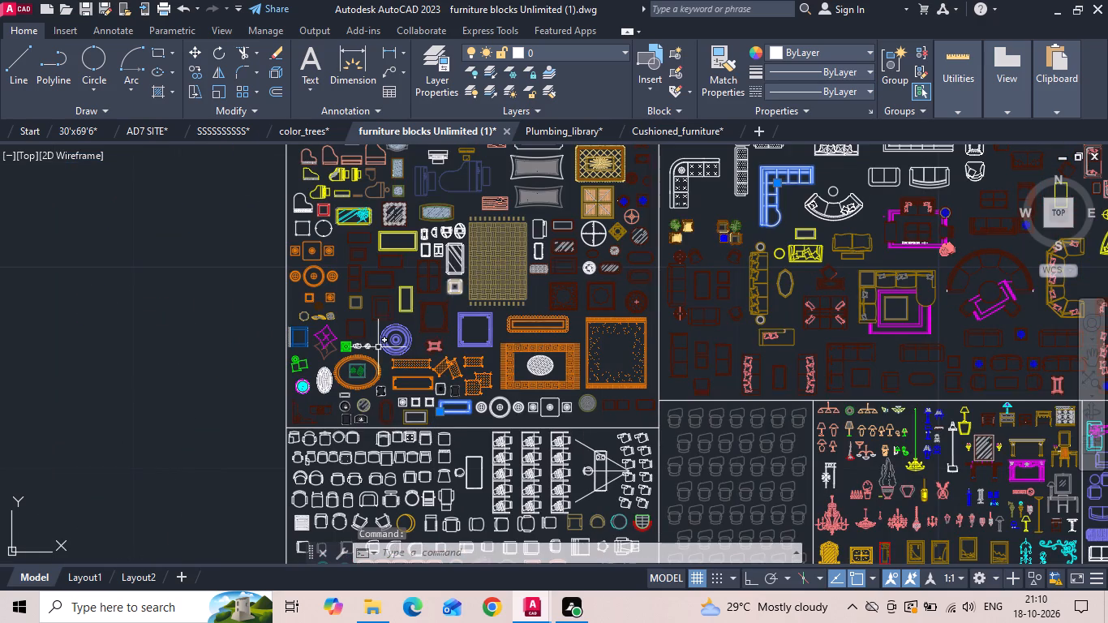
{"action": "scroll", "coordinate": [388, 432], "scroll_direction": "down", "scroll_amount": 2}
{"action": "scroll", "coordinate": [423, 268], "scroll_direction": "up", "scroll_amount": 3}
{"action": "middle_click_drag", "start_coordinate": [431, 314], "coordinate": [479, 427]}
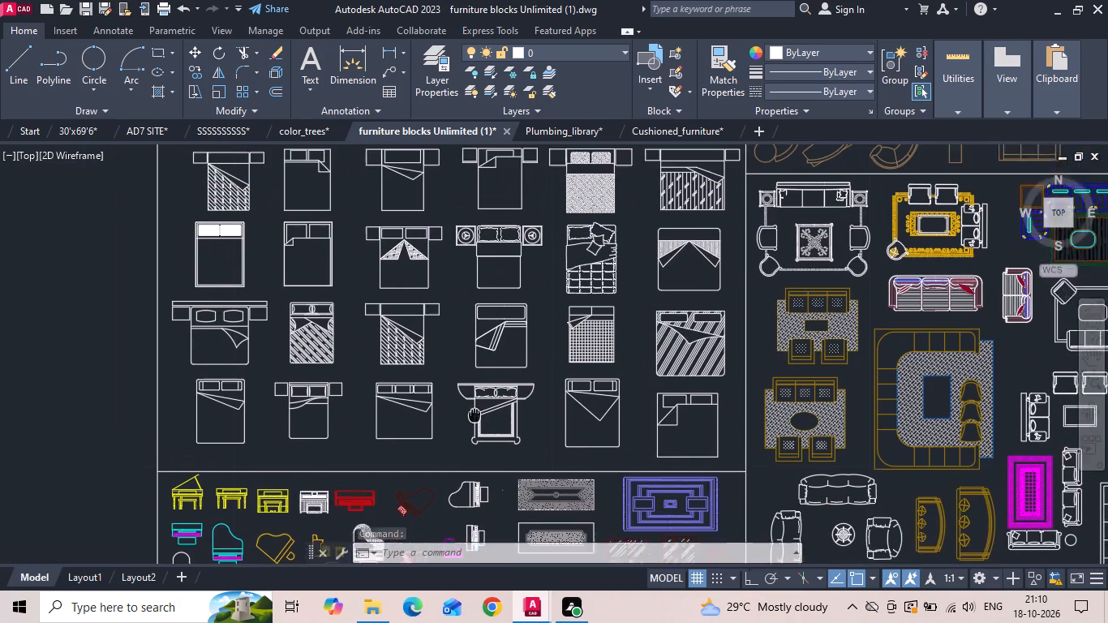
{"action": "middle_click_drag", "start_coordinate": [479, 427], "coordinate": [500, 467]}
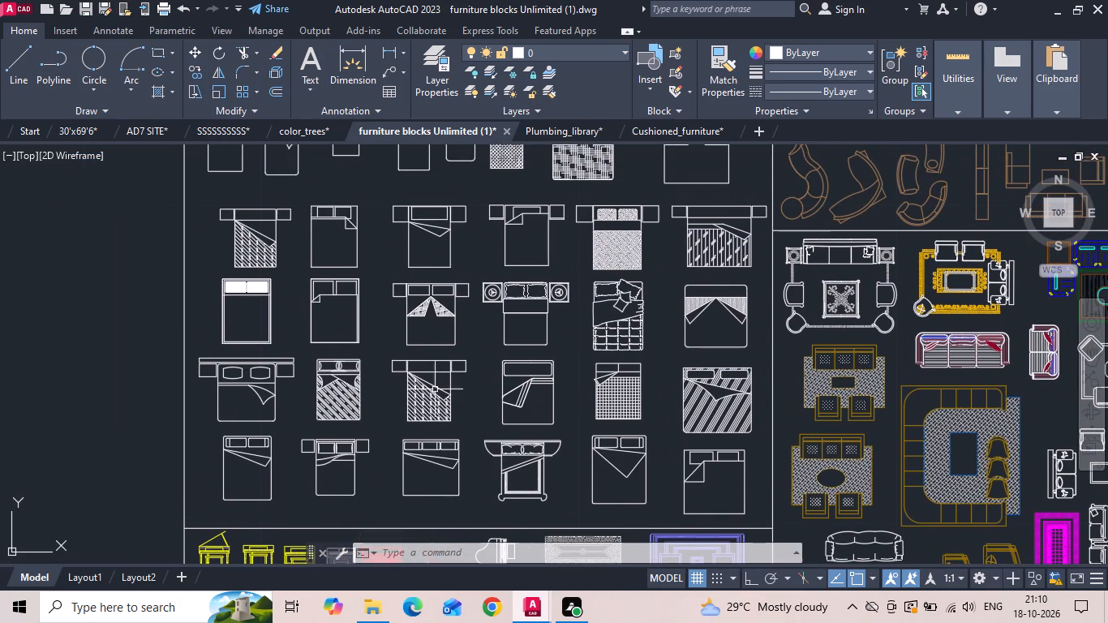
{"action": "middle_click_drag", "start_coordinate": [448, 403], "coordinate": [505, 506]}
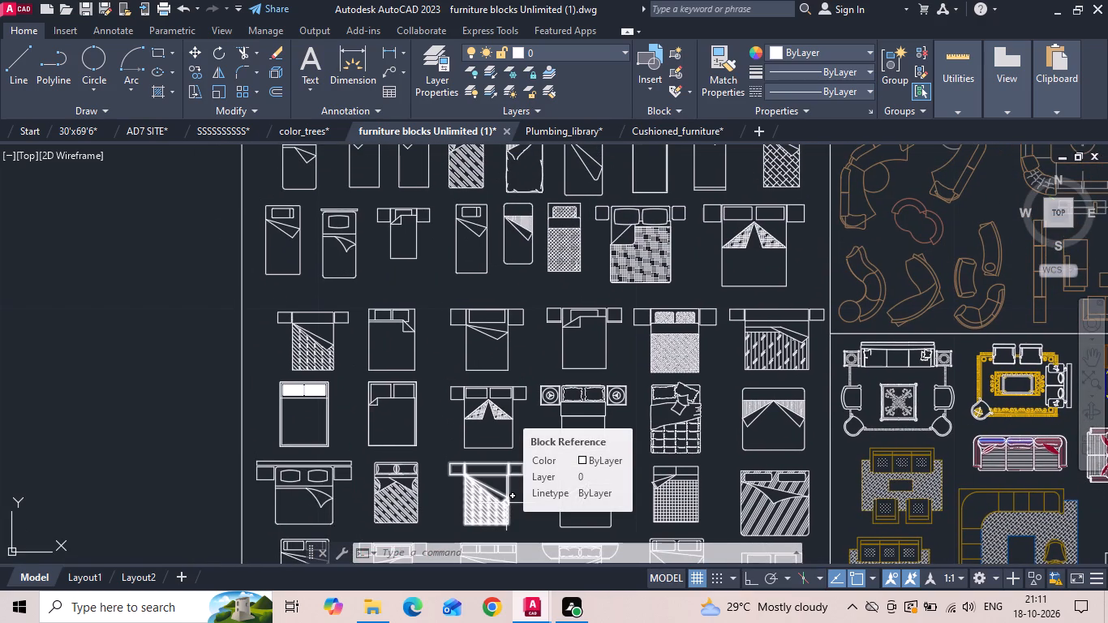
{"action": "scroll", "coordinate": [506, 501], "scroll_direction": "down", "scroll_amount": 1}
{"action": "scroll", "coordinate": [532, 272], "scroll_direction": "up", "scroll_amount": 1}
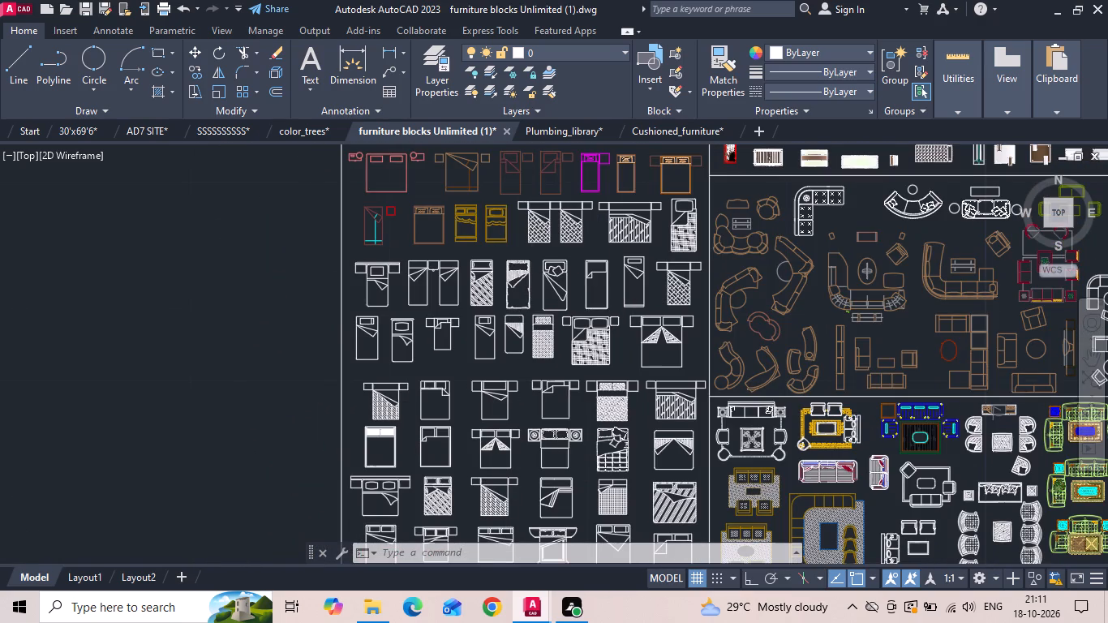
{"action": "middle_click_drag", "start_coordinate": [543, 297], "coordinate": [549, 397]}
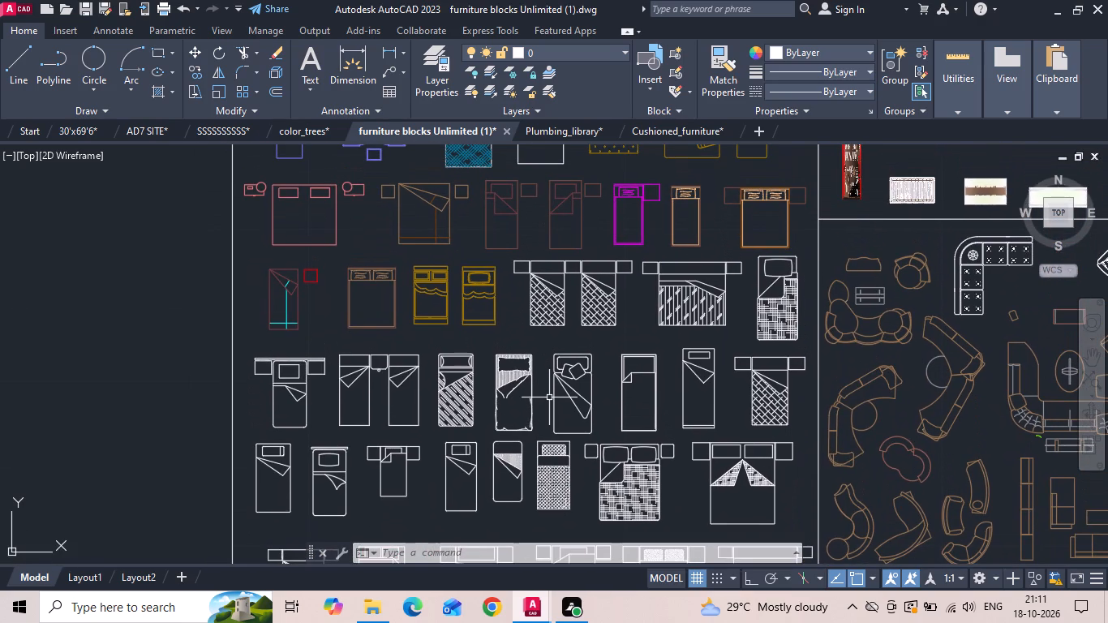
{"action": "middle_click_drag", "start_coordinate": [532, 386], "coordinate": [532, 504]}
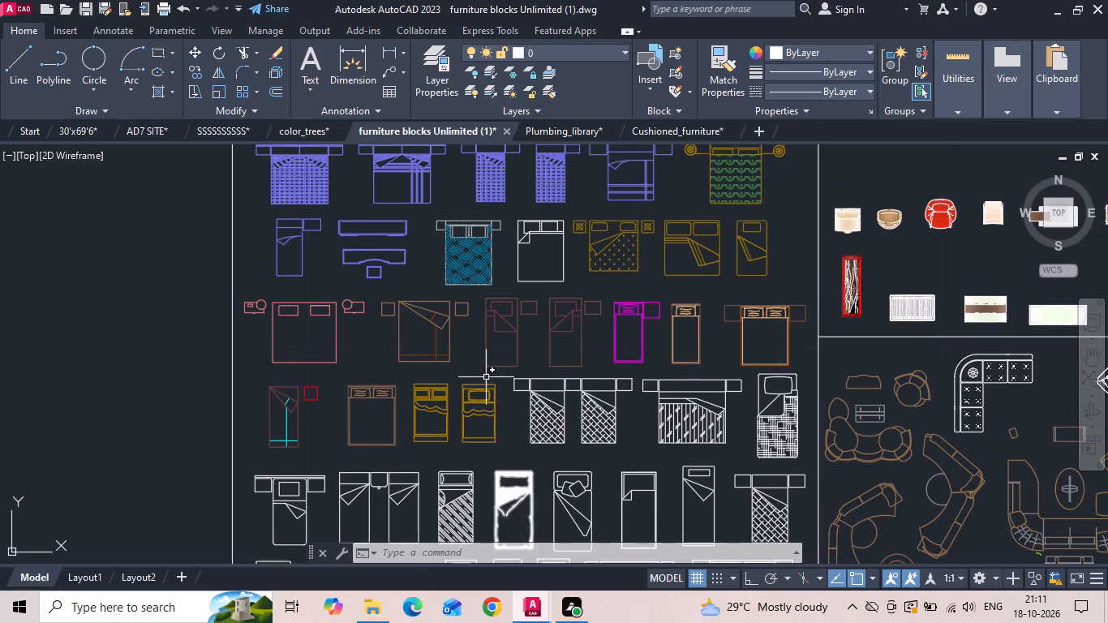
{"action": "middle_click_drag", "start_coordinate": [475, 398], "coordinate": [485, 500]}
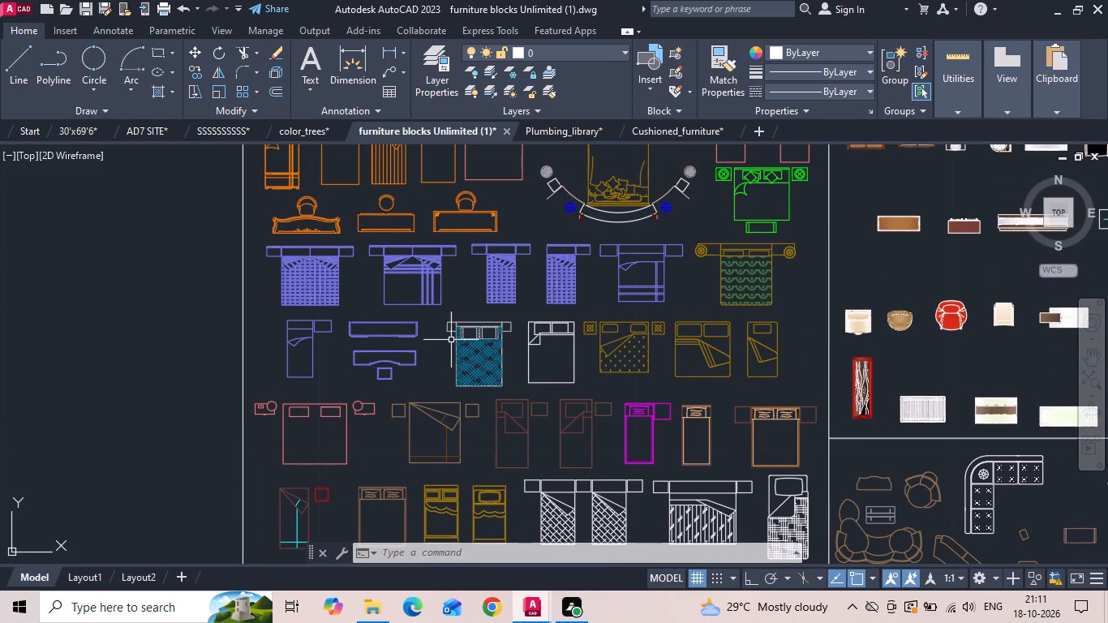
{"action": "middle_click_drag", "start_coordinate": [444, 409], "coordinate": [444, 509]}
{"action": "scroll", "coordinate": [444, 509], "scroll_direction": "down", "scroll_amount": 1}
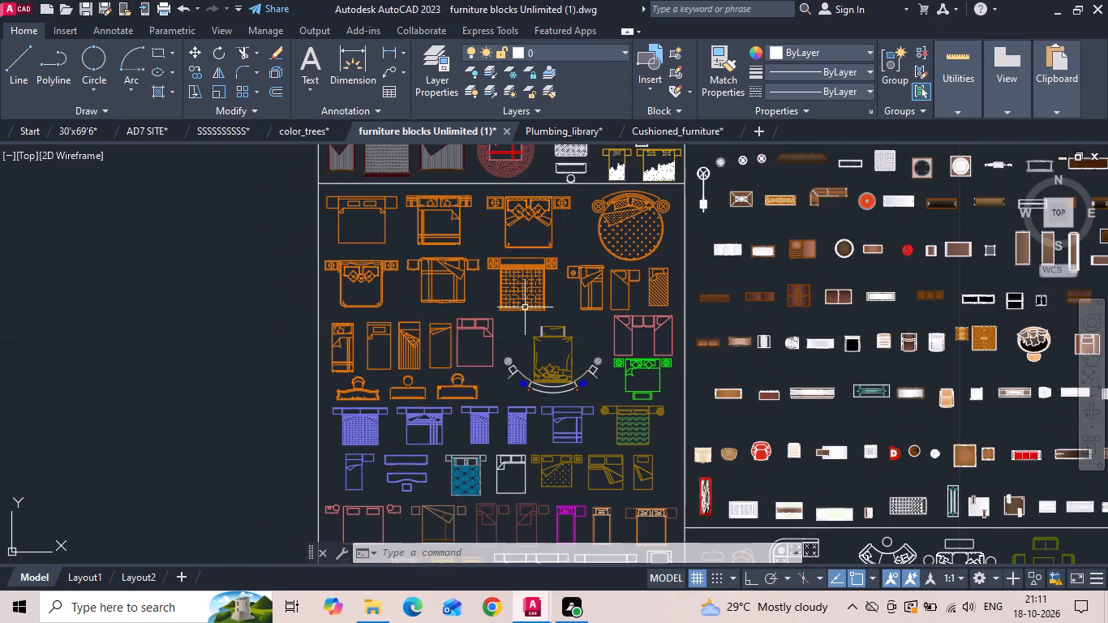
{"action": "scroll", "coordinate": [525, 307], "scroll_direction": "up", "scroll_amount": 1}
{"action": "middle_click_drag", "start_coordinate": [539, 371], "coordinate": [541, 470]}
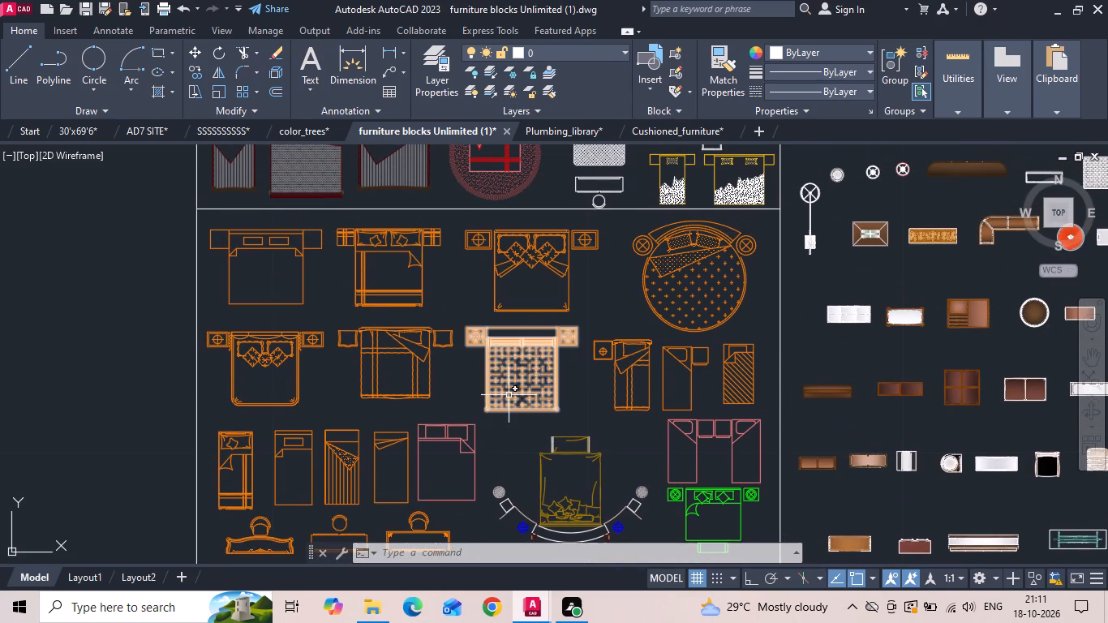
Add the dark red double bed with side tables and two armchairs at its foot to the block selection.
{"action": "scroll", "coordinate": [493, 376], "scroll_direction": "down", "scroll_amount": 2}
{"action": "scroll", "coordinate": [480, 202], "scroll_direction": "up", "scroll_amount": 2}
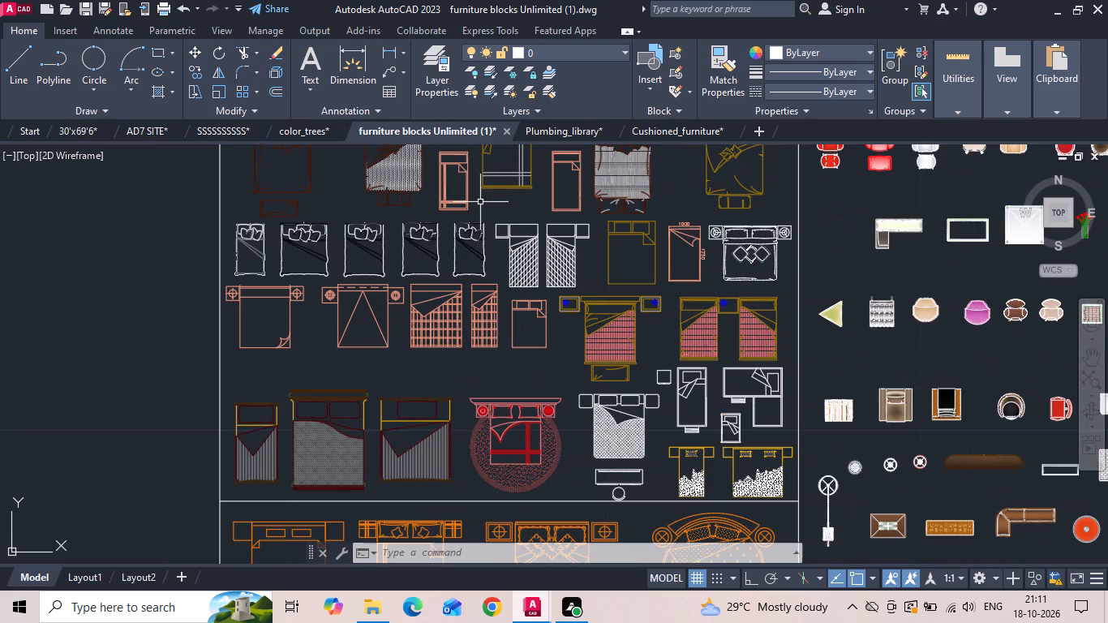
{"action": "middle_click_drag", "start_coordinate": [492, 260], "coordinate": [524, 486]}
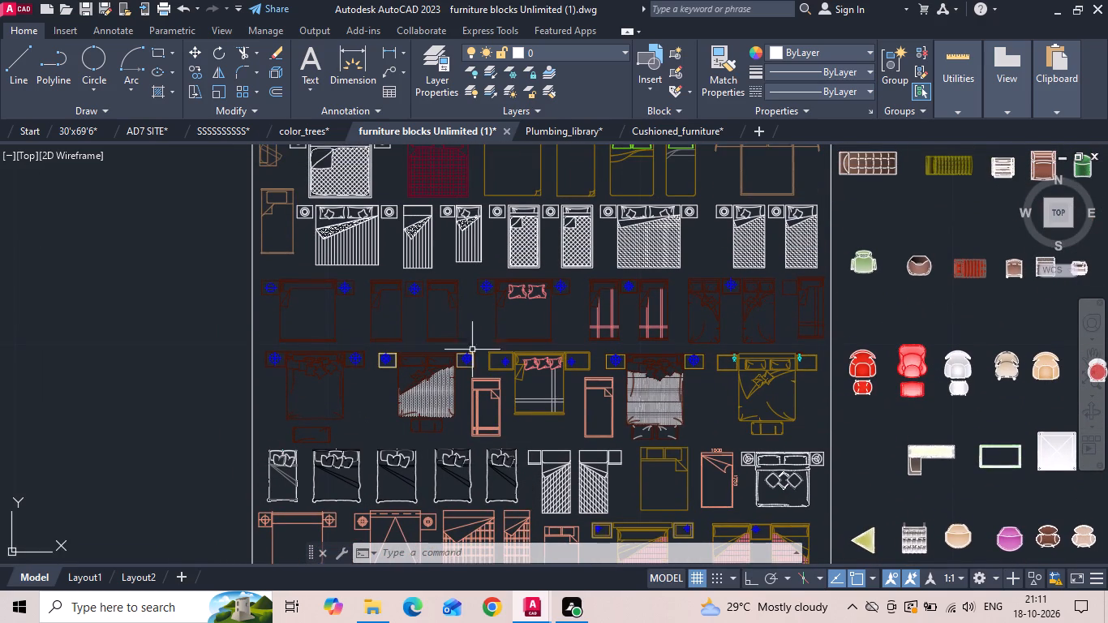
{"action": "middle_click_drag", "start_coordinate": [452, 394], "coordinate": [454, 495]}
{"action": "middle_click_drag", "start_coordinate": [471, 340], "coordinate": [464, 433]}
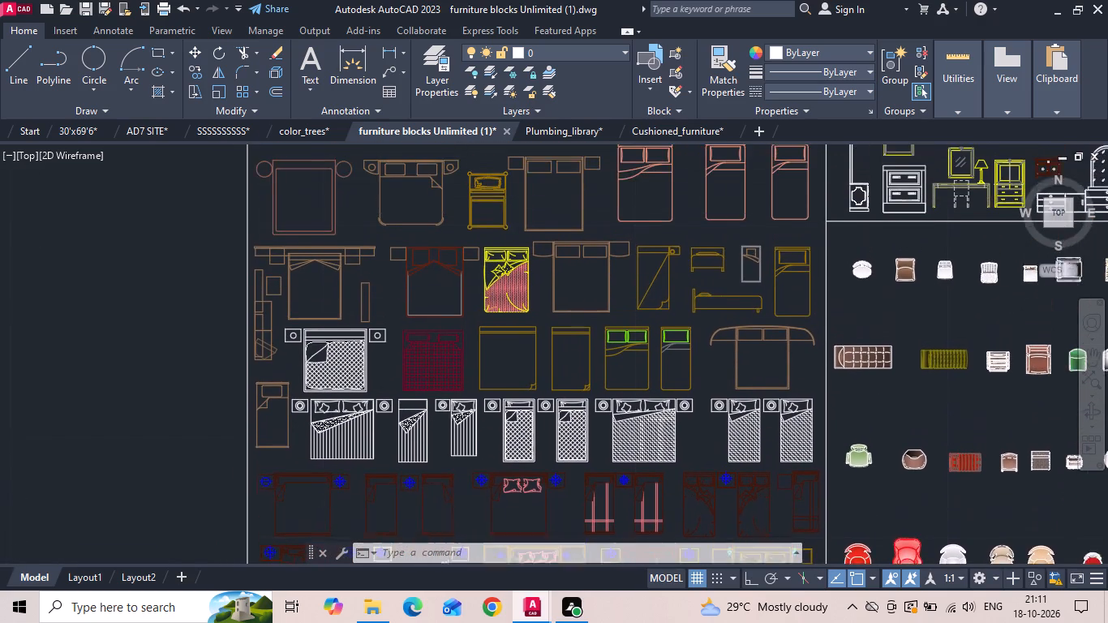
{"action": "middle_click_drag", "start_coordinate": [464, 433], "coordinate": [473, 478]}
{"action": "middle_click_drag", "start_coordinate": [556, 373], "coordinate": [537, 486]}
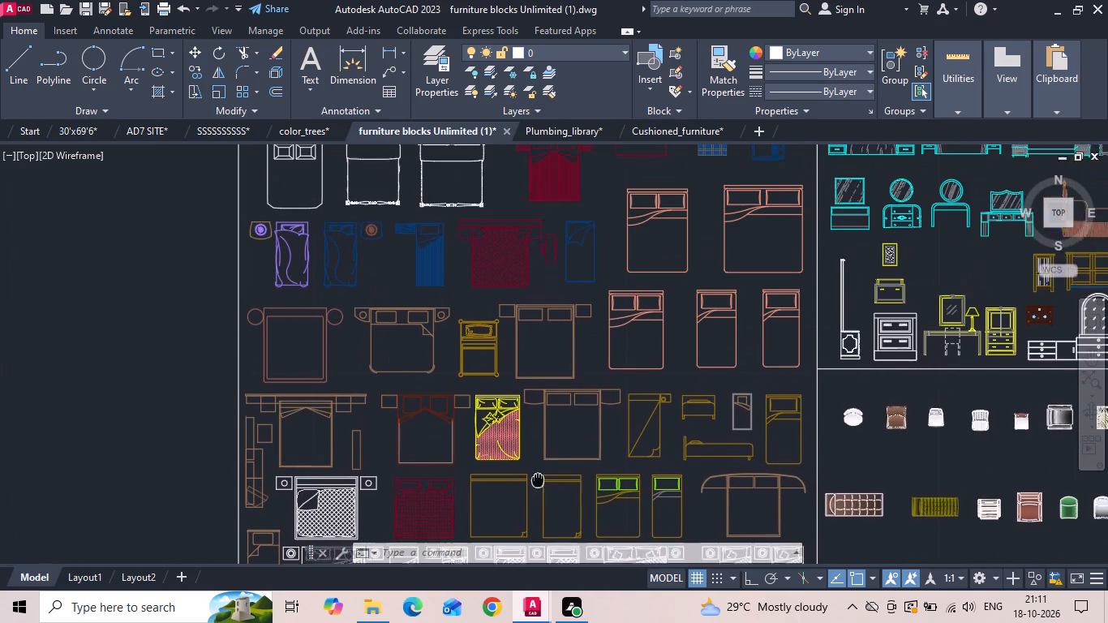
{"action": "middle_click_drag", "start_coordinate": [537, 486], "coordinate": [537, 494]}
{"action": "scroll", "coordinate": [537, 494], "scroll_direction": "down", "scroll_amount": 1}
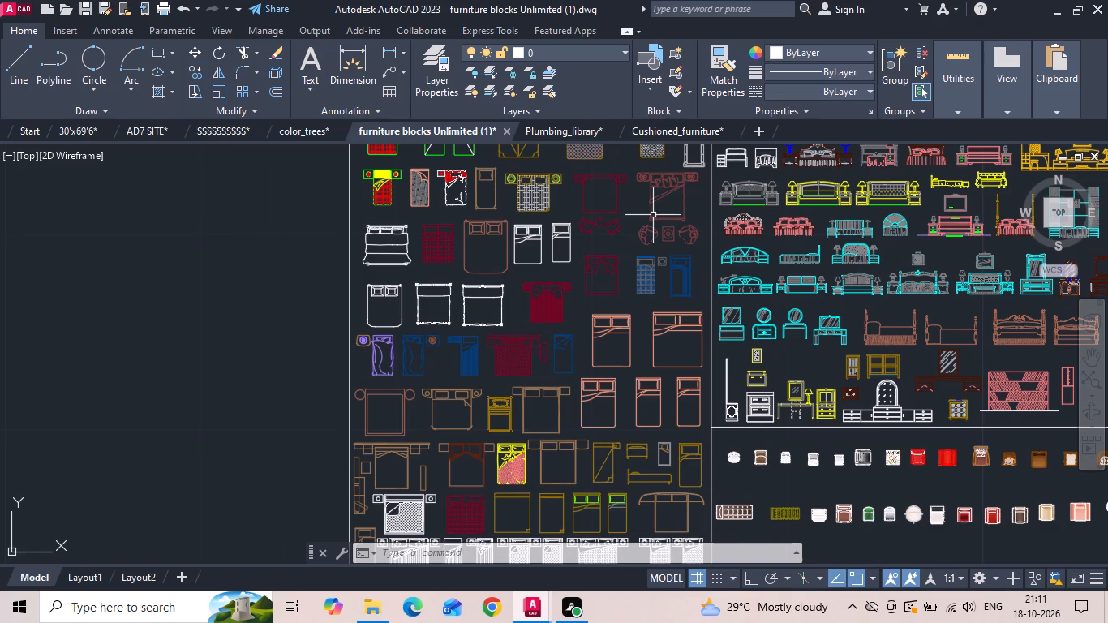
{"action": "middle_click_drag", "start_coordinate": [656, 233], "coordinate": [610, 391]}
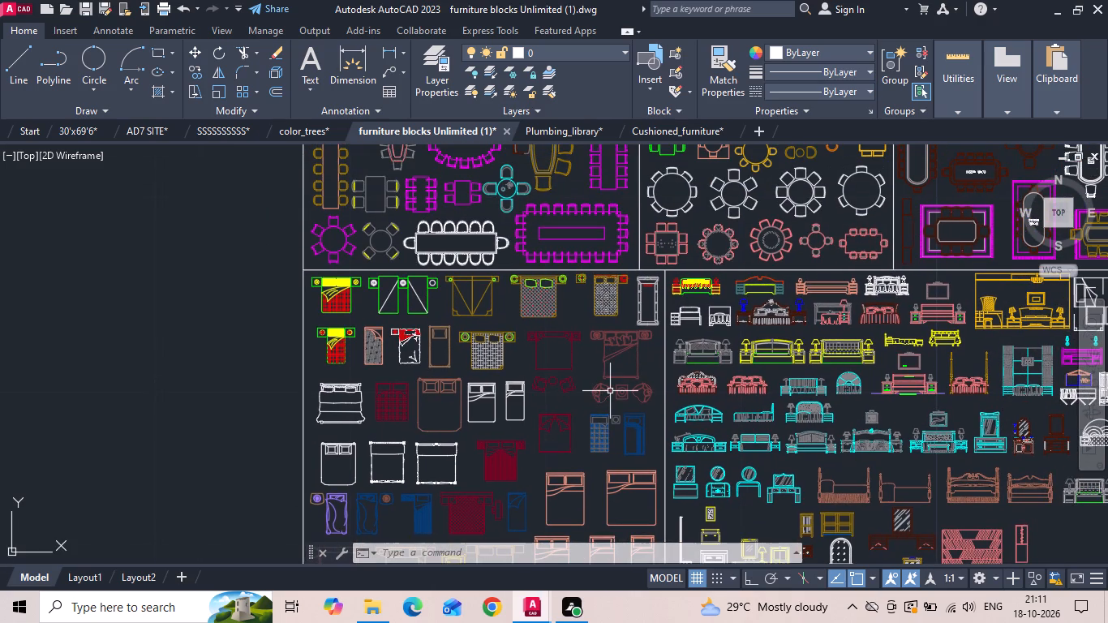
{"action": "scroll", "coordinate": [610, 391], "scroll_direction": "up", "scroll_amount": 1}
{"action": "left_click", "coordinate": [618, 367]}
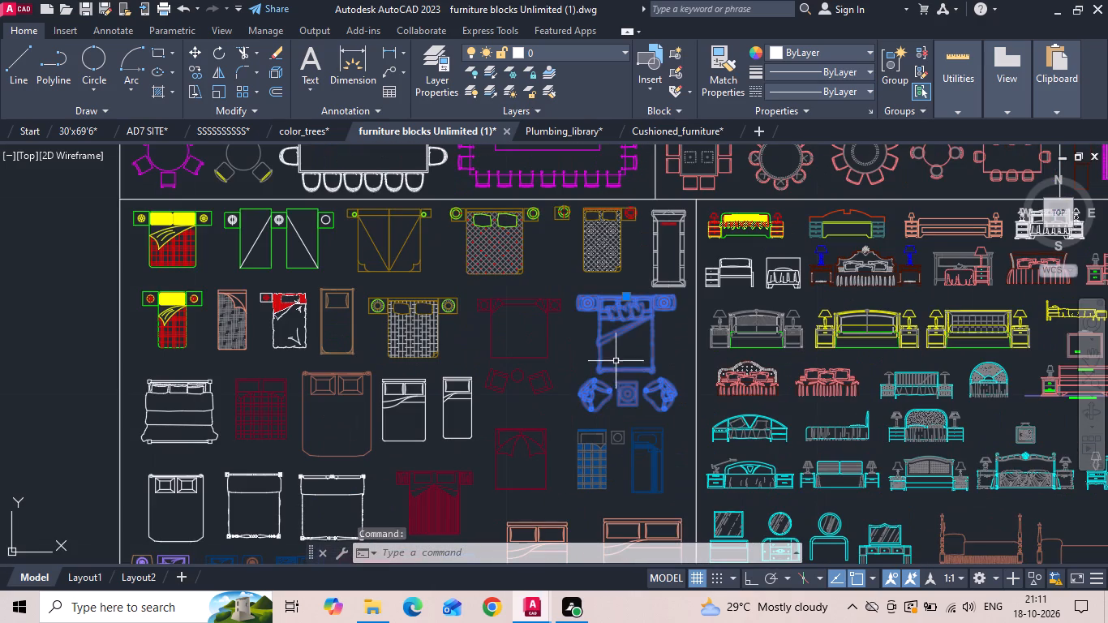
Add the rectangular six-chair dining table at the start of the second dining-table section to the block selection.
{"action": "scroll", "coordinate": [446, 380], "scroll_direction": "down", "scroll_amount": 2}
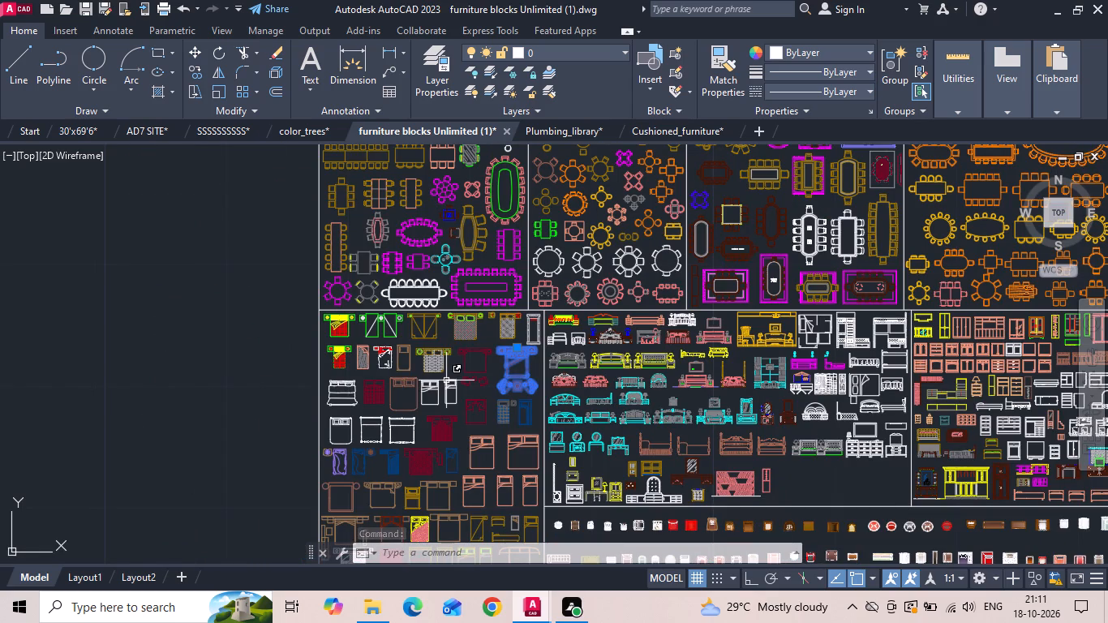
{"action": "scroll", "coordinate": [554, 333], "scroll_direction": "down", "scroll_amount": 2}
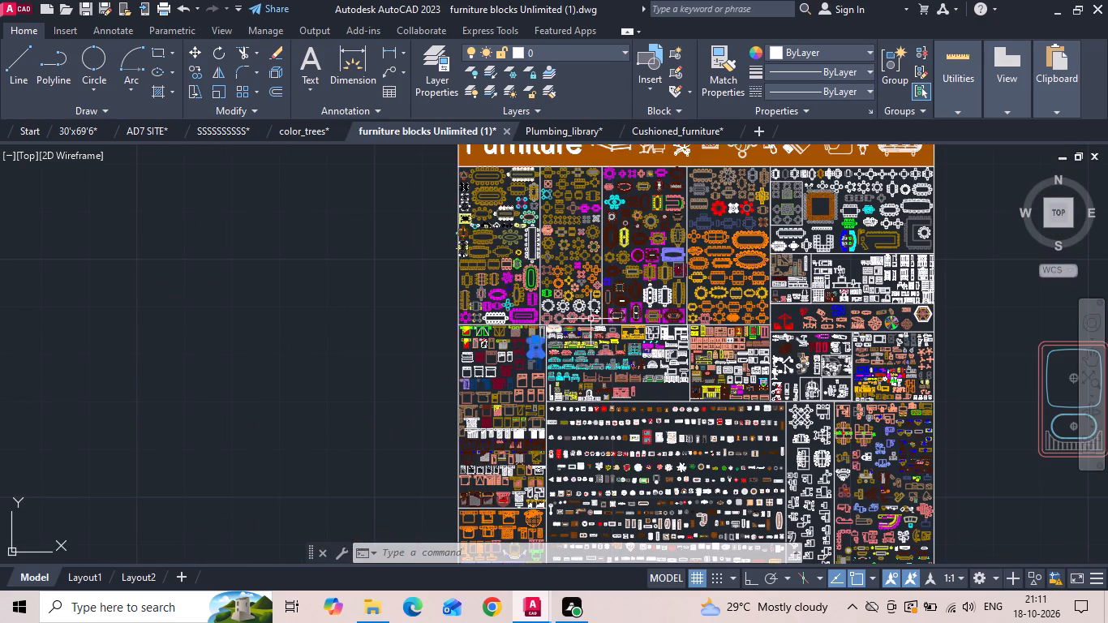
{"action": "scroll", "coordinate": [885, 440], "scroll_direction": "up", "scroll_amount": 3}
{"action": "scroll", "coordinate": [627, 452], "scroll_direction": "down", "scroll_amount": 2}
{"action": "scroll", "coordinate": [365, 219], "scroll_direction": "up", "scroll_amount": 2}
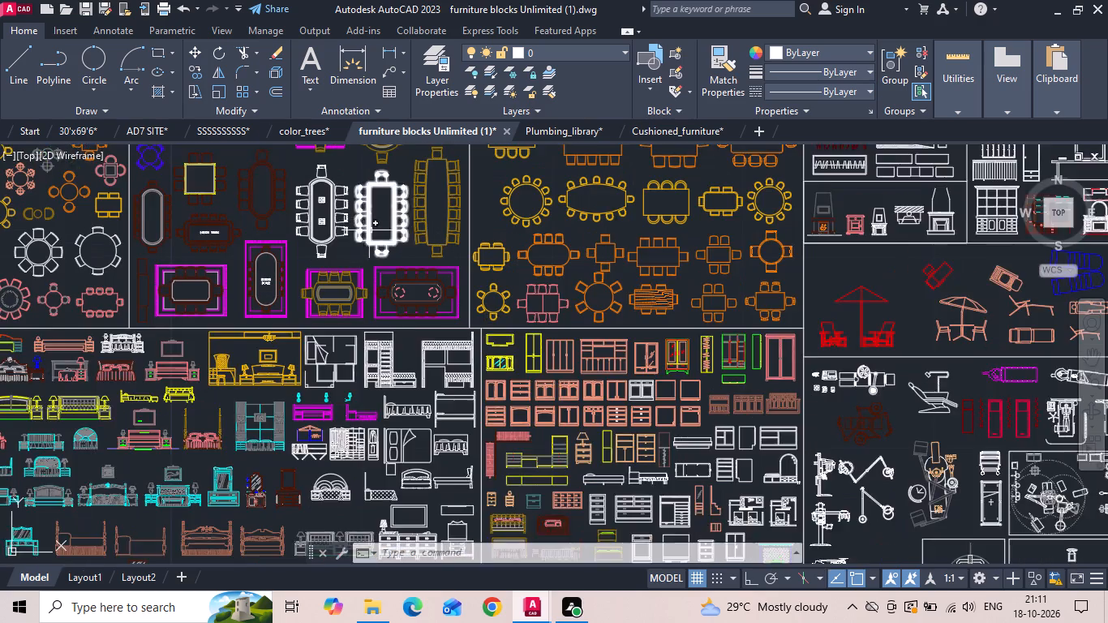
{"action": "middle_click_drag", "start_coordinate": [373, 252], "coordinate": [431, 524]}
{"action": "middle_click_drag", "start_coordinate": [314, 332], "coordinate": [382, 496]}
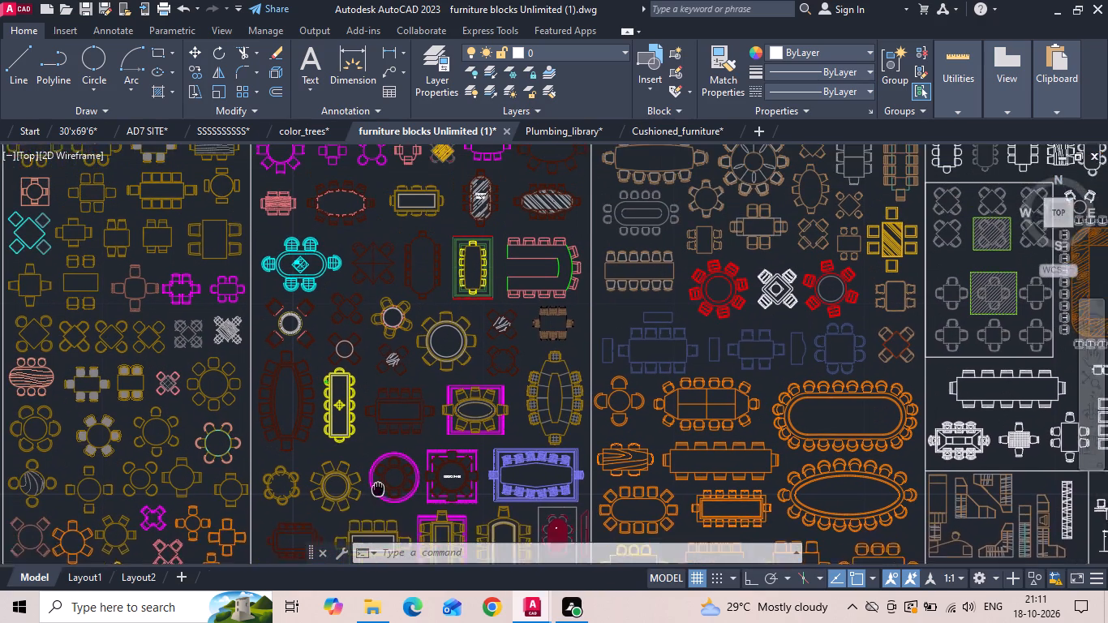
{"action": "middle_click_drag", "start_coordinate": [382, 496], "coordinate": [389, 513]}
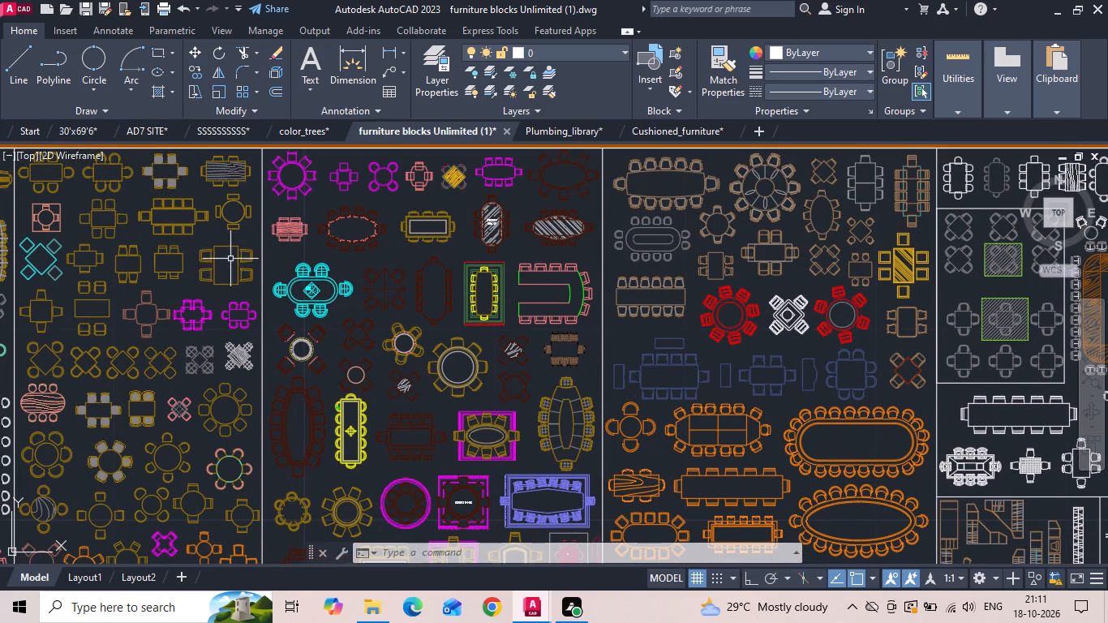
{"action": "middle_click_drag", "start_coordinate": [245, 265], "coordinate": [432, 359]}
{"action": "scroll", "coordinate": [399, 263], "scroll_direction": "up", "scroll_amount": 3}
{"action": "scroll", "coordinate": [543, 281], "scroll_direction": "down", "scroll_amount": 2}
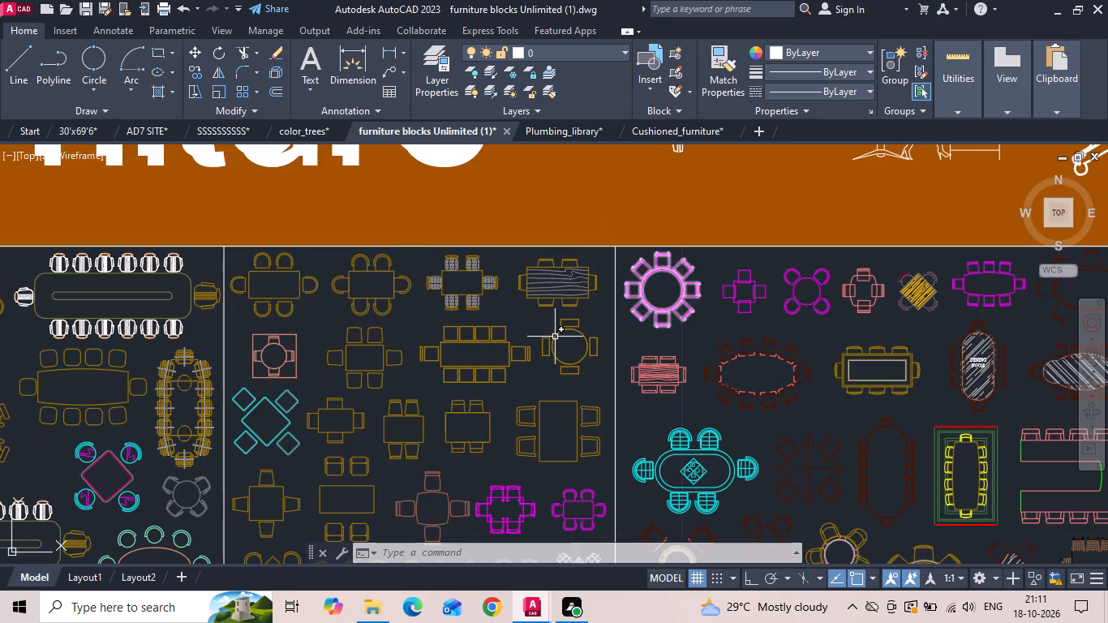
{"action": "middle_click_drag", "start_coordinate": [489, 369], "coordinate": [597, 360]}
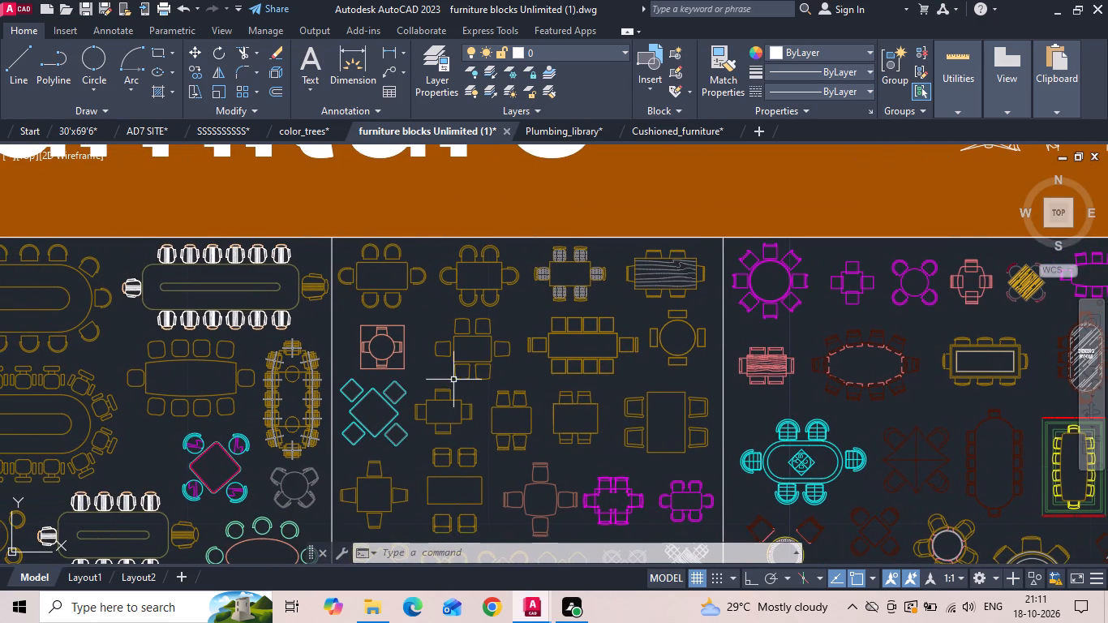
{"action": "middle_click_drag", "start_coordinate": [496, 380], "coordinate": [611, 380]}
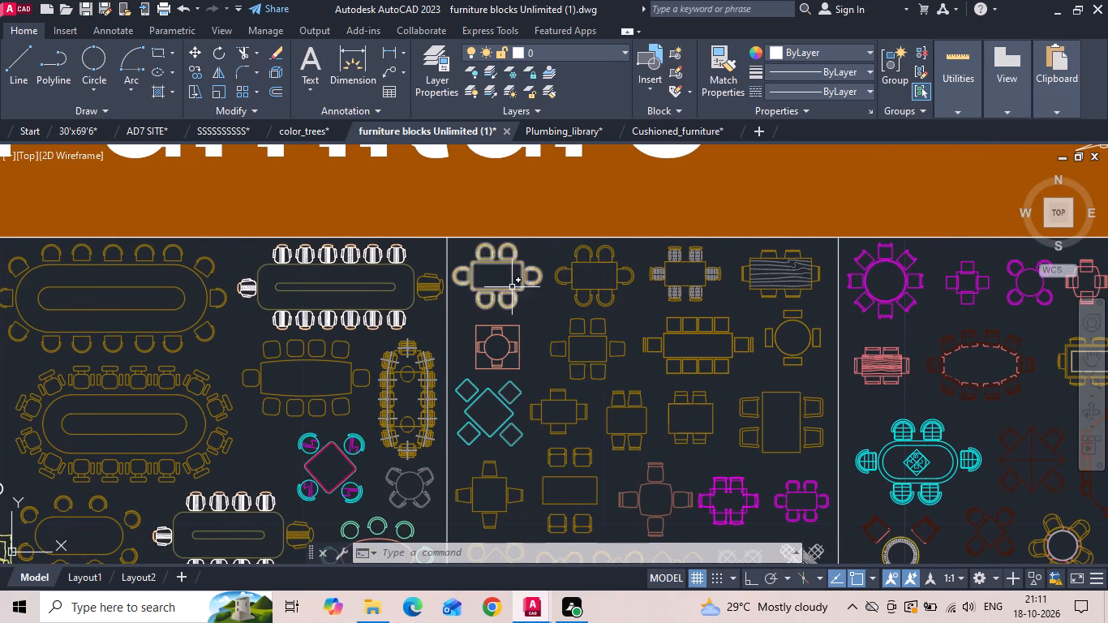
{"action": "left_click", "coordinate": [512, 287]}
Examine the remaining dining and conference table sections and the neighbouring furniture sections for further pieces.
{"action": "scroll", "coordinate": [489, 237], "scroll_direction": "down", "scroll_amount": 5}
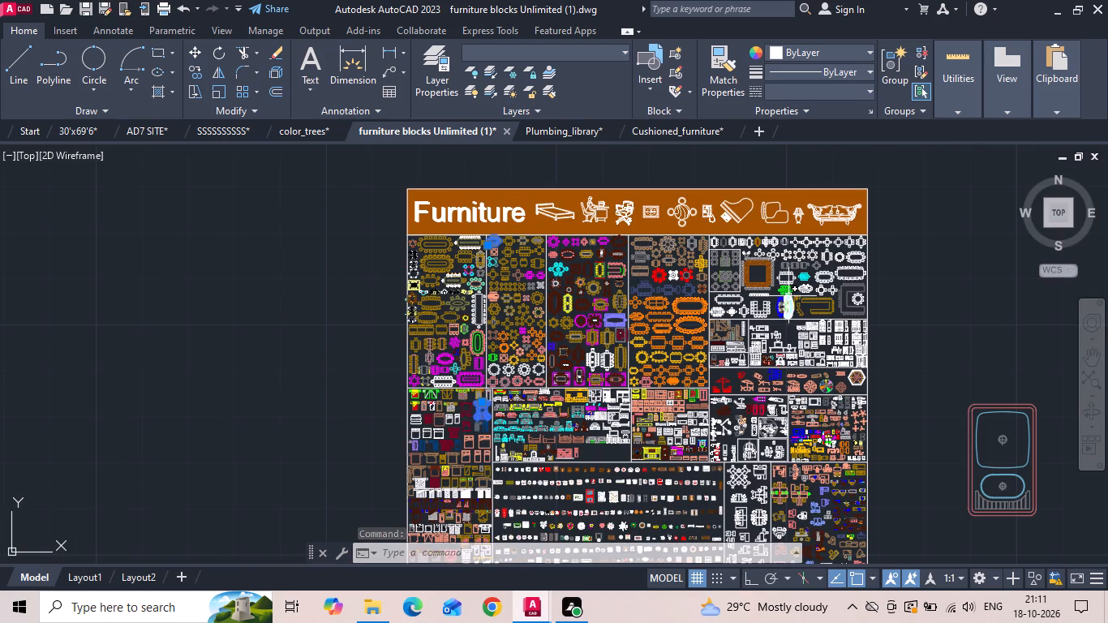
{"action": "scroll", "coordinate": [633, 326], "scroll_direction": "up", "scroll_amount": 2}
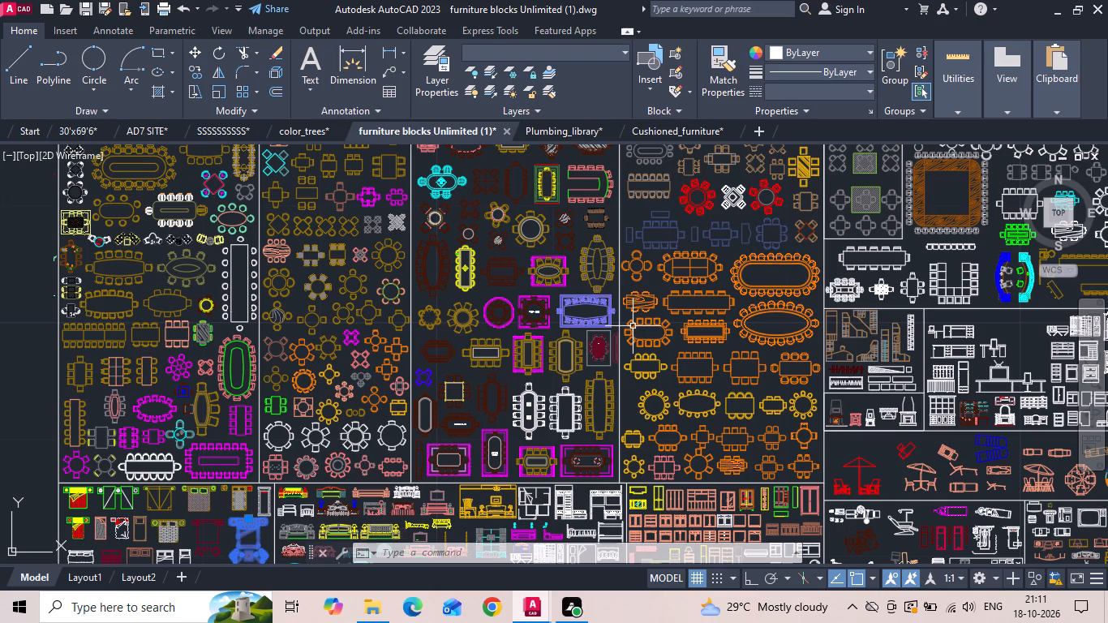
{"action": "scroll", "coordinate": [535, 316], "scroll_direction": "down", "scroll_amount": 1}
{"action": "scroll", "coordinate": [867, 206], "scroll_direction": "up", "scroll_amount": 2}
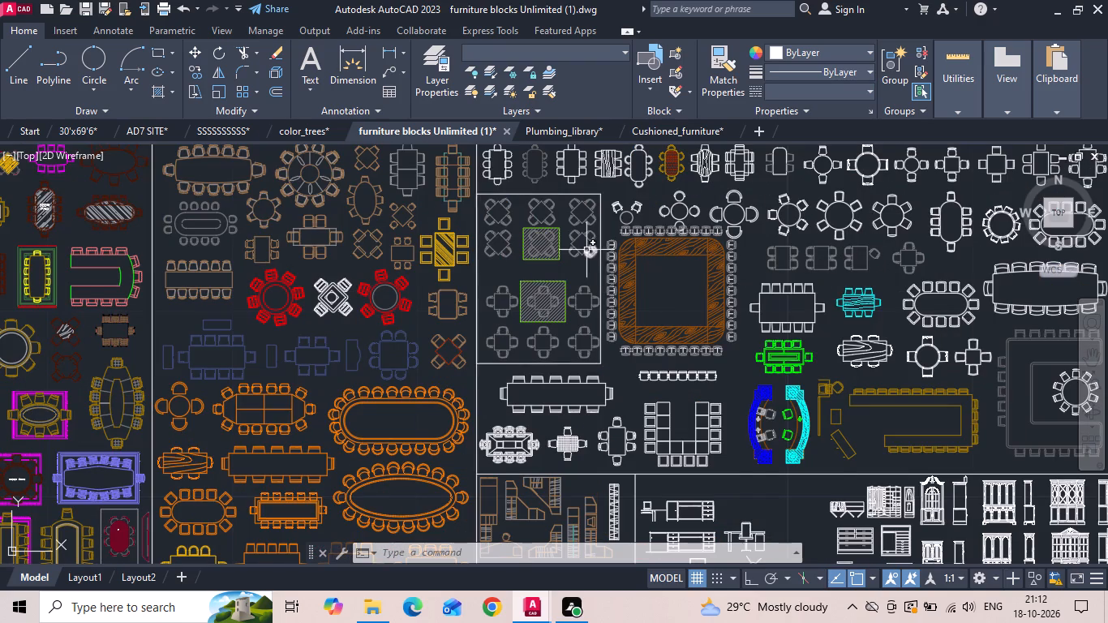
{"action": "scroll", "coordinate": [586, 250], "scroll_direction": "down", "scroll_amount": 1}
{"action": "scroll", "coordinate": [642, 350], "scroll_direction": "up", "scroll_amount": 3}
{"action": "scroll", "coordinate": [652, 284], "scroll_direction": "down", "scroll_amount": 2}
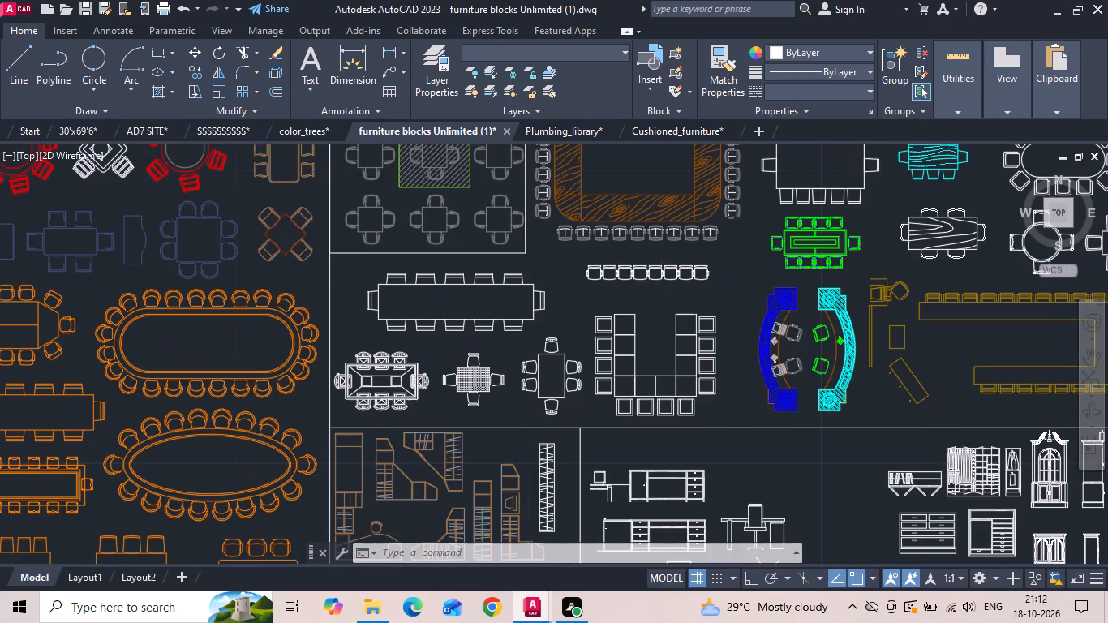
{"action": "scroll", "coordinate": [668, 281], "scroll_direction": "down", "scroll_amount": 2}
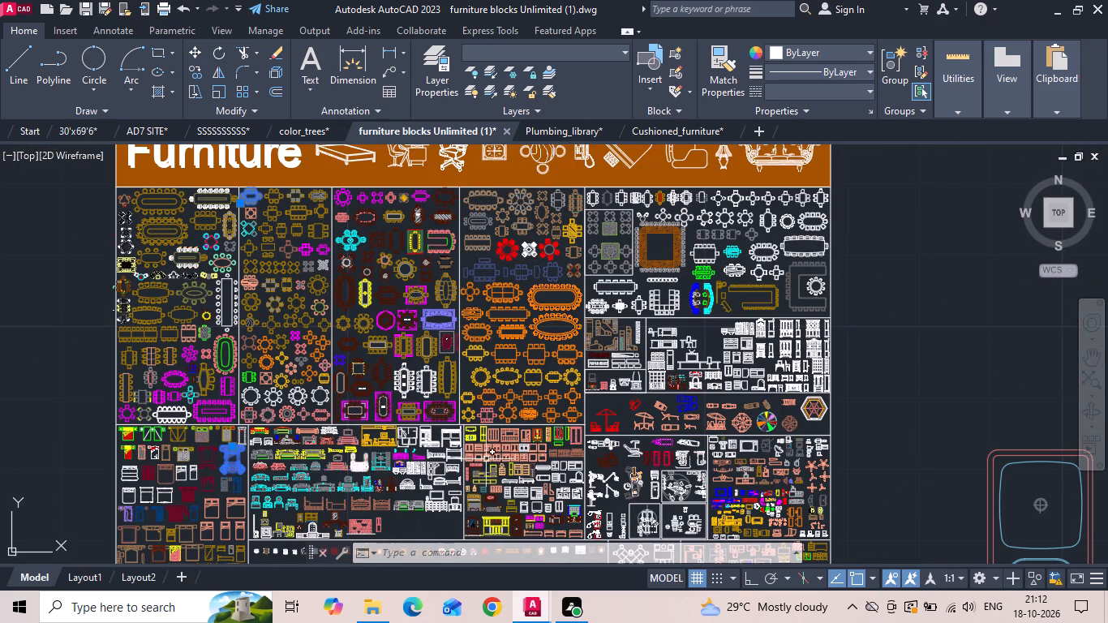
Look over the library's lower sections, from the bed plans and small furniture to the sofa sets and living-room arrangements.
{"action": "middle_click_drag", "start_coordinate": [656, 354], "coordinate": [857, 191]}
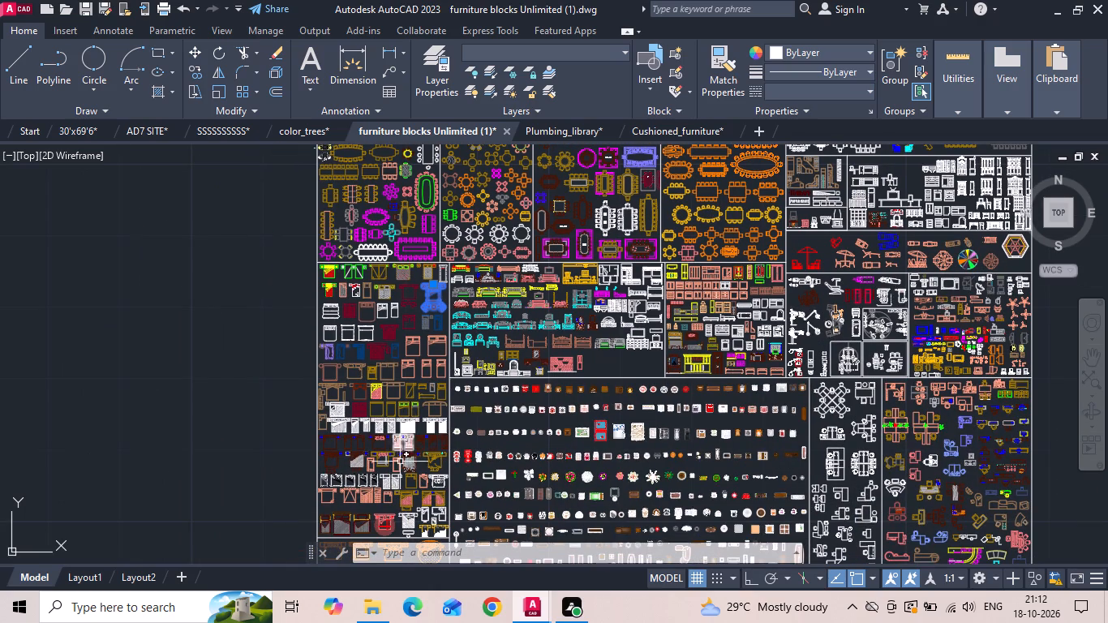
{"action": "scroll", "coordinate": [387, 452], "scroll_direction": "up", "scroll_amount": 2}
{"action": "scroll", "coordinate": [409, 234], "scroll_direction": "down", "scroll_amount": 2}
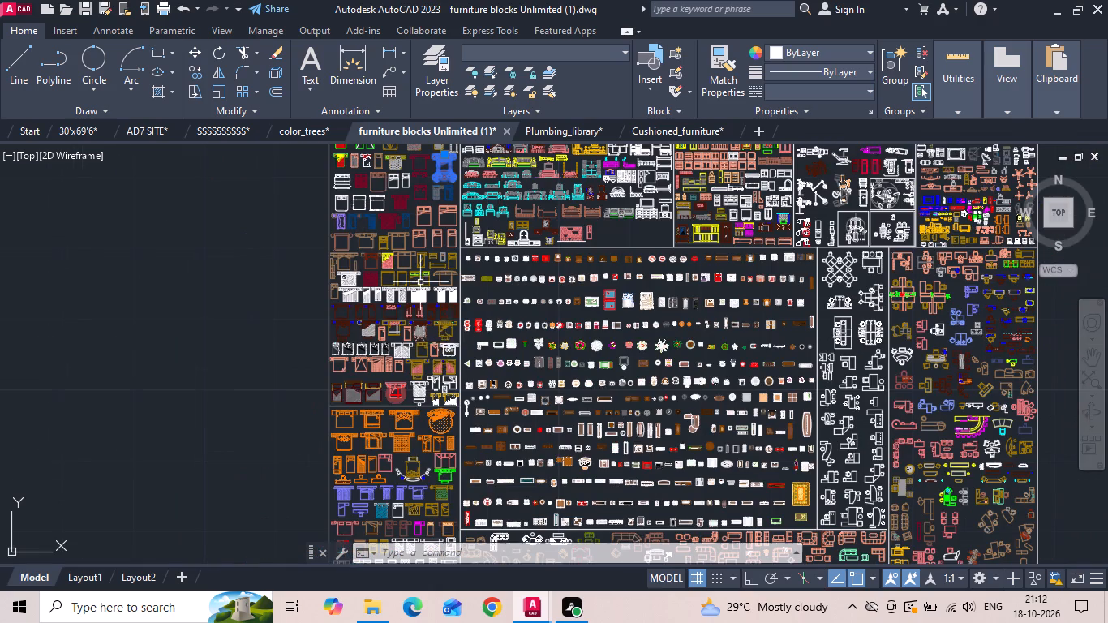
{"action": "middle_click_drag", "start_coordinate": [472, 522], "coordinate": [483, 331]}
{"action": "scroll", "coordinate": [487, 406], "scroll_direction": "up", "scroll_amount": 3}
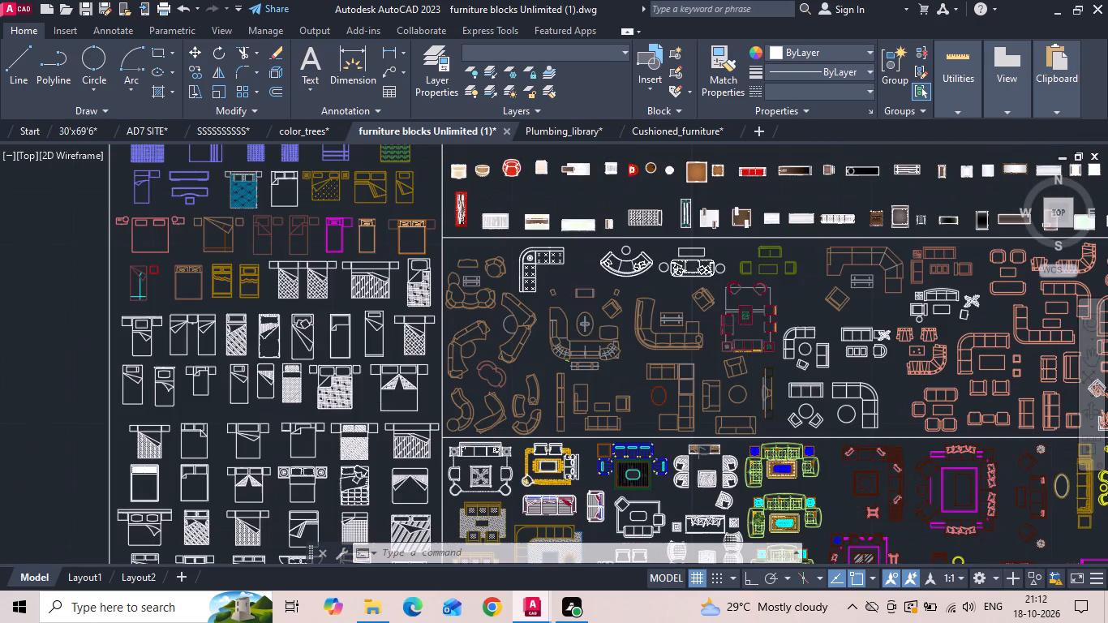
{"action": "scroll", "coordinate": [415, 394], "scroll_direction": "down", "scroll_amount": 2}
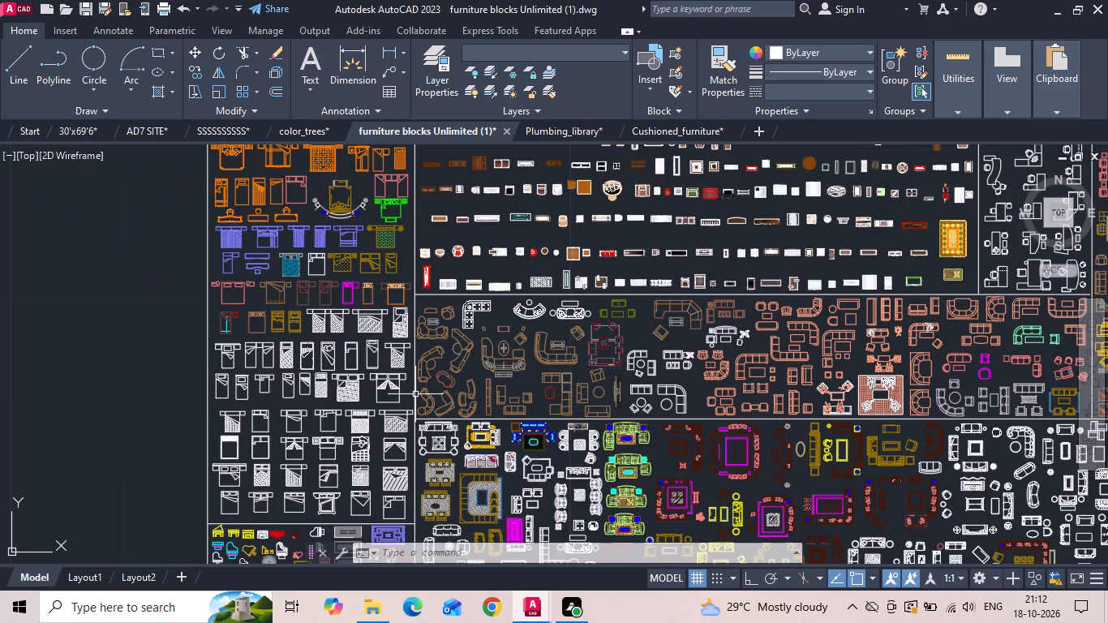
{"action": "middle_click_drag", "start_coordinate": [709, 408], "coordinate": [667, 251]}
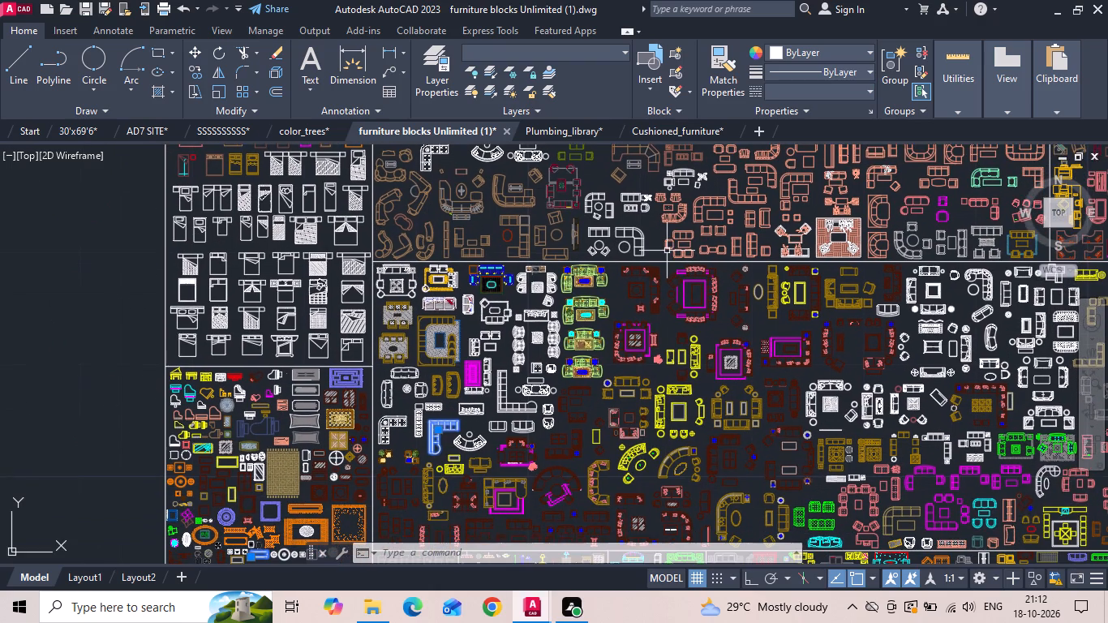
{"action": "middle_click_drag", "start_coordinate": [575, 395], "coordinate": [595, 295]}
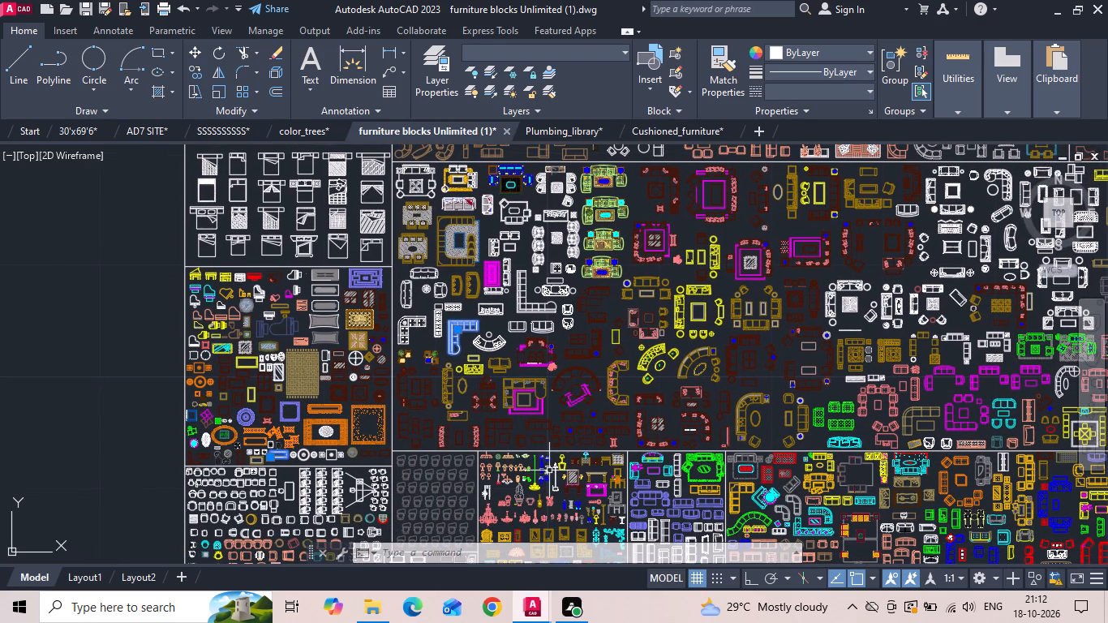
{"action": "middle_click_drag", "start_coordinate": [539, 470], "coordinate": [581, 315]}
Examine the upper rows of the chair section for suitable single chairs and armchairs.
{"action": "scroll", "coordinate": [354, 432], "scroll_direction": "up", "scroll_amount": 2}
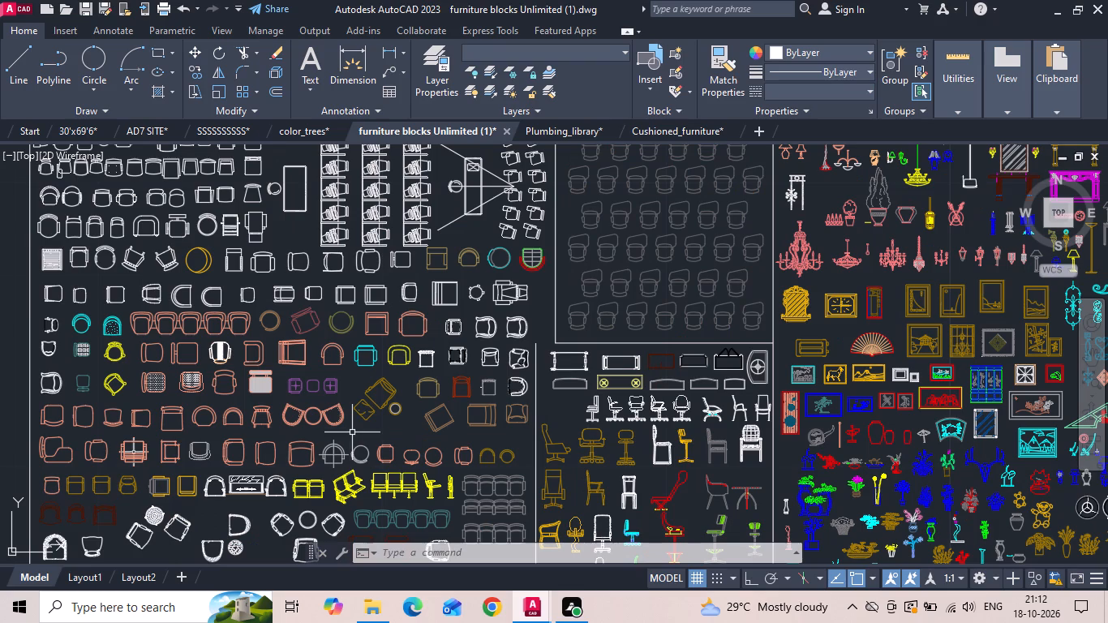
{"action": "middle_click_drag", "start_coordinate": [361, 367], "coordinate": [552, 428]}
{"action": "scroll", "coordinate": [449, 342], "scroll_direction": "up", "scroll_amount": 1}
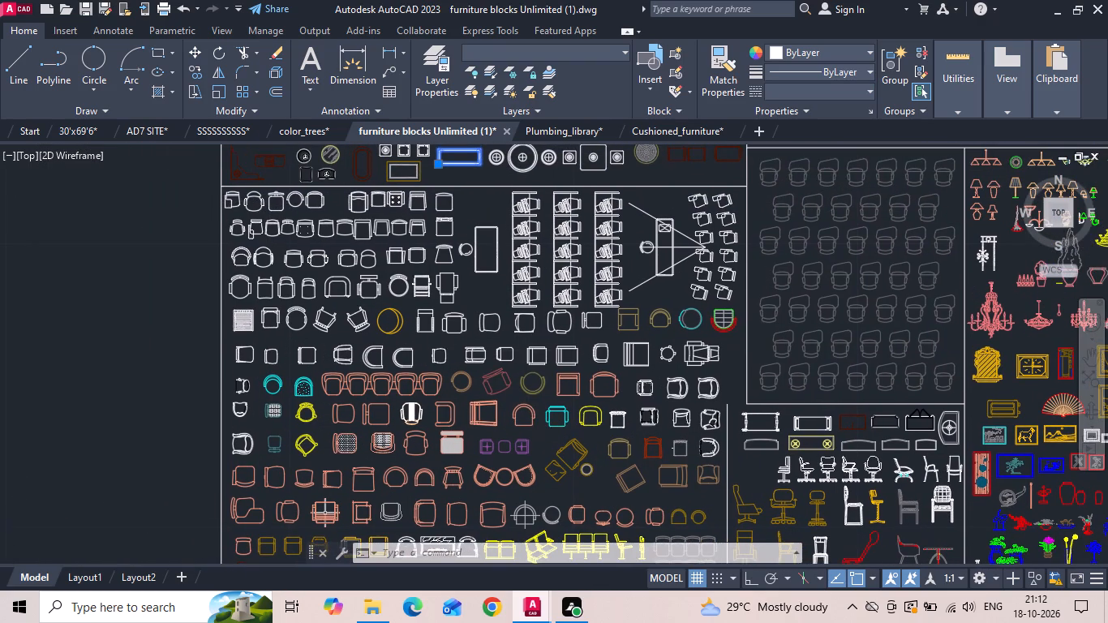
{"action": "scroll", "coordinate": [449, 342], "scroll_direction": "up", "scroll_amount": 2}
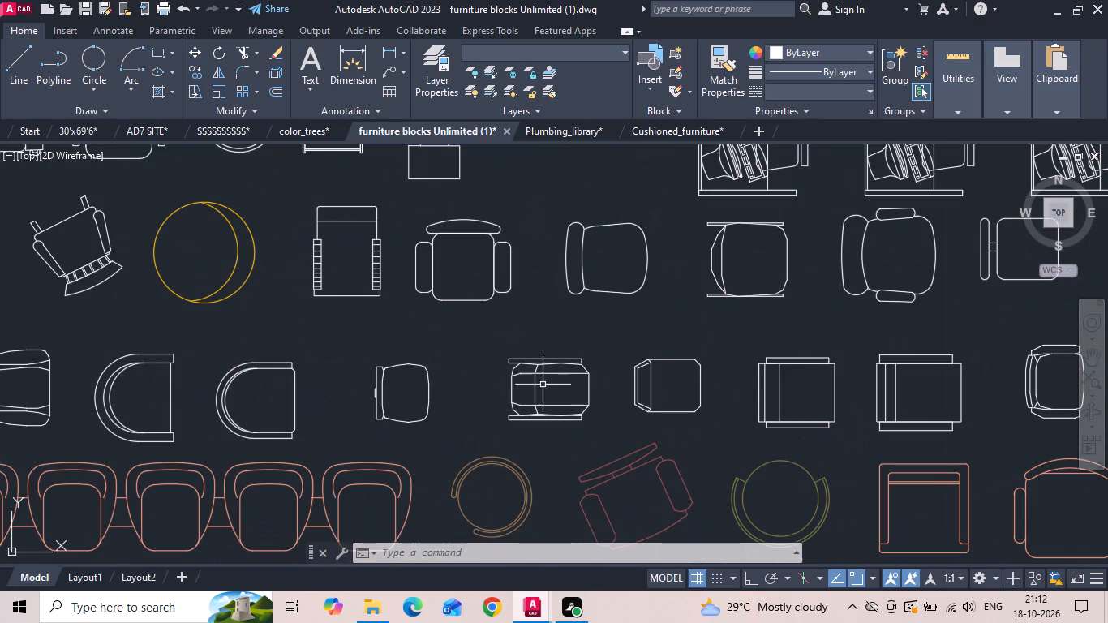
{"action": "scroll", "coordinate": [566, 403], "scroll_direction": "down", "scroll_amount": 1}
{"action": "middle_click_drag", "start_coordinate": [401, 379], "coordinate": [621, 413]}
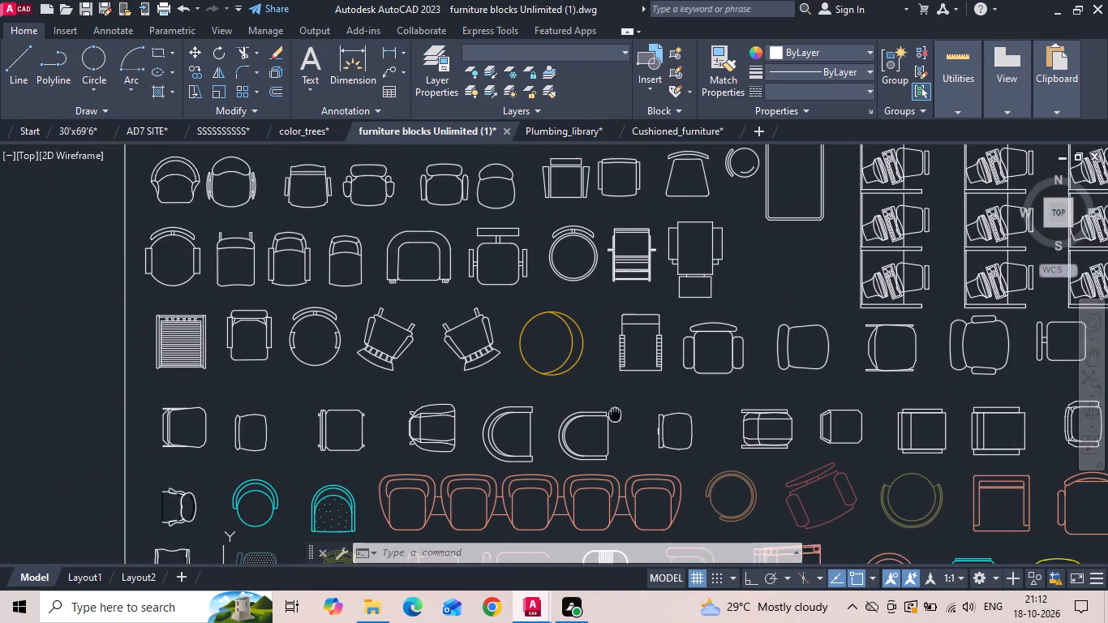
{"action": "middle_click_drag", "start_coordinate": [621, 413], "coordinate": [624, 413]}
{"action": "scroll", "coordinate": [625, 413], "scroll_direction": "down", "scroll_amount": 1}
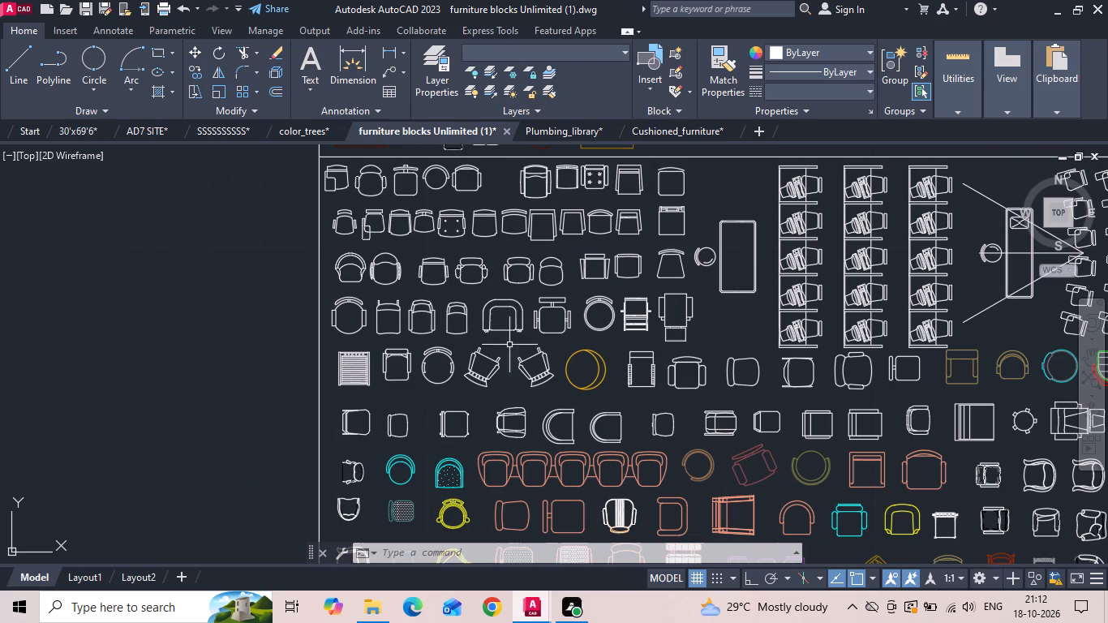
{"action": "scroll", "coordinate": [566, 163], "scroll_direction": "up", "scroll_amount": 1}
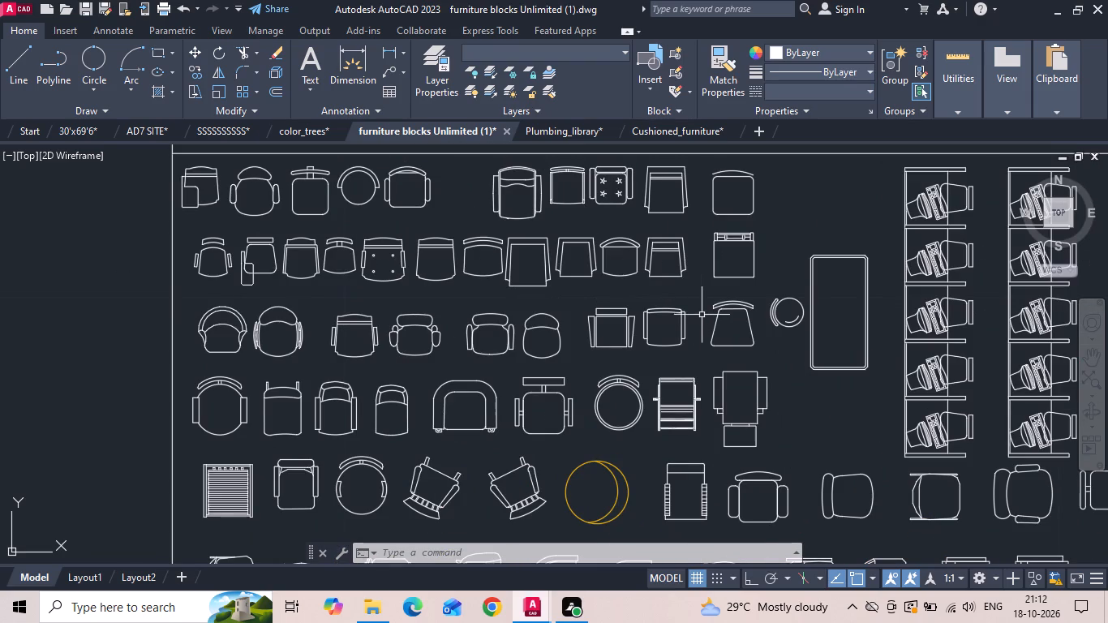
{"action": "scroll", "coordinate": [662, 351], "scroll_direction": "down", "scroll_amount": 1}
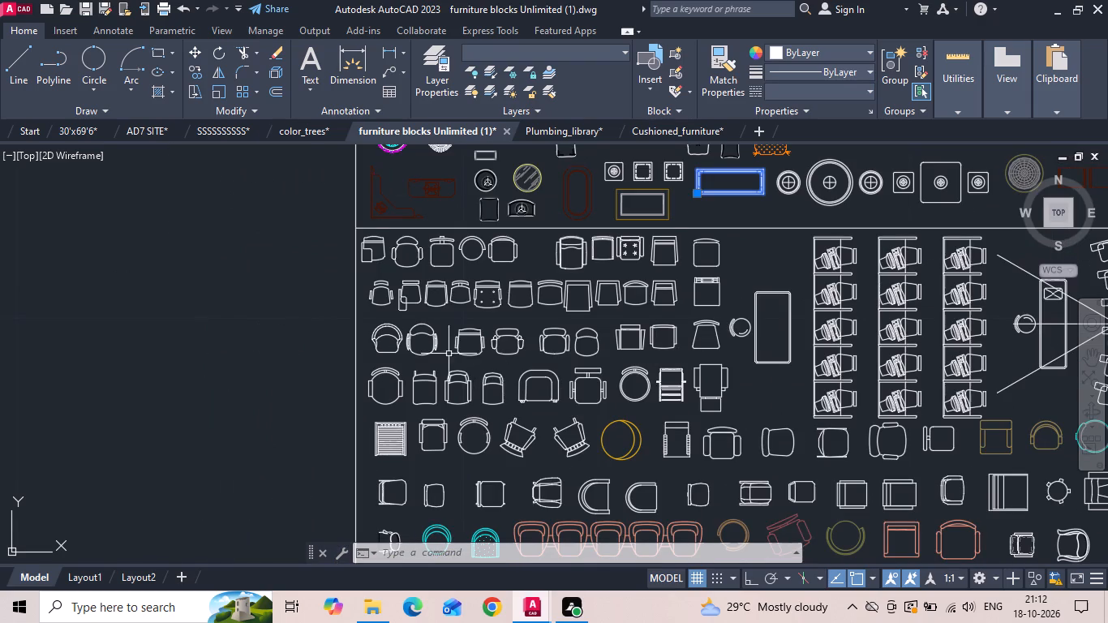
{"action": "scroll", "coordinate": [428, 264], "scroll_direction": "up", "scroll_amount": 1}
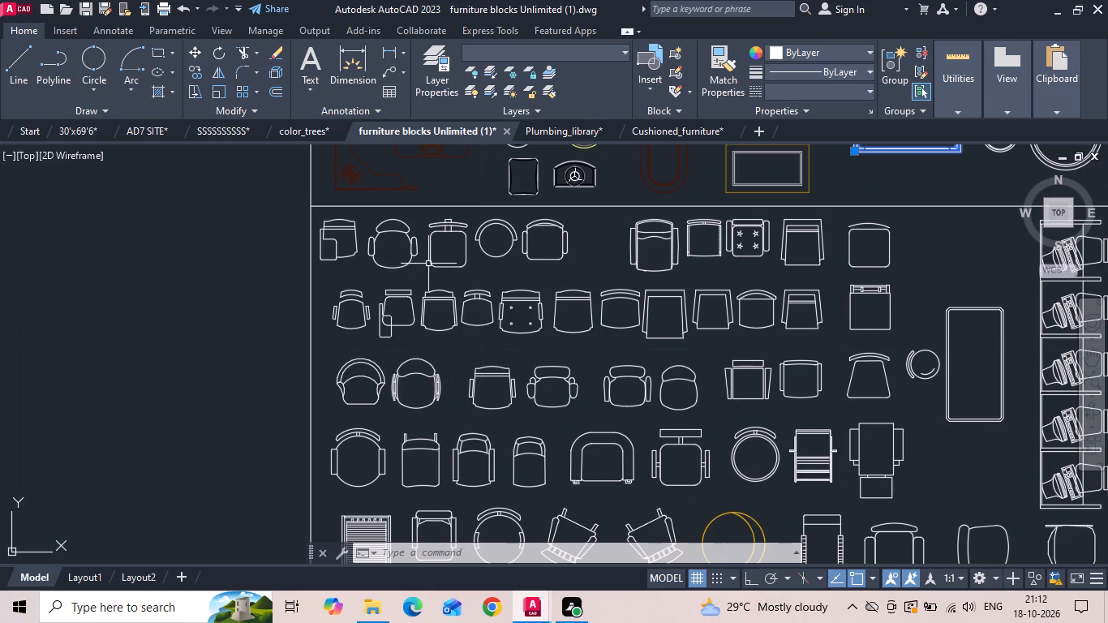
{"action": "scroll", "coordinate": [428, 264], "scroll_direction": "down", "scroll_amount": 1}
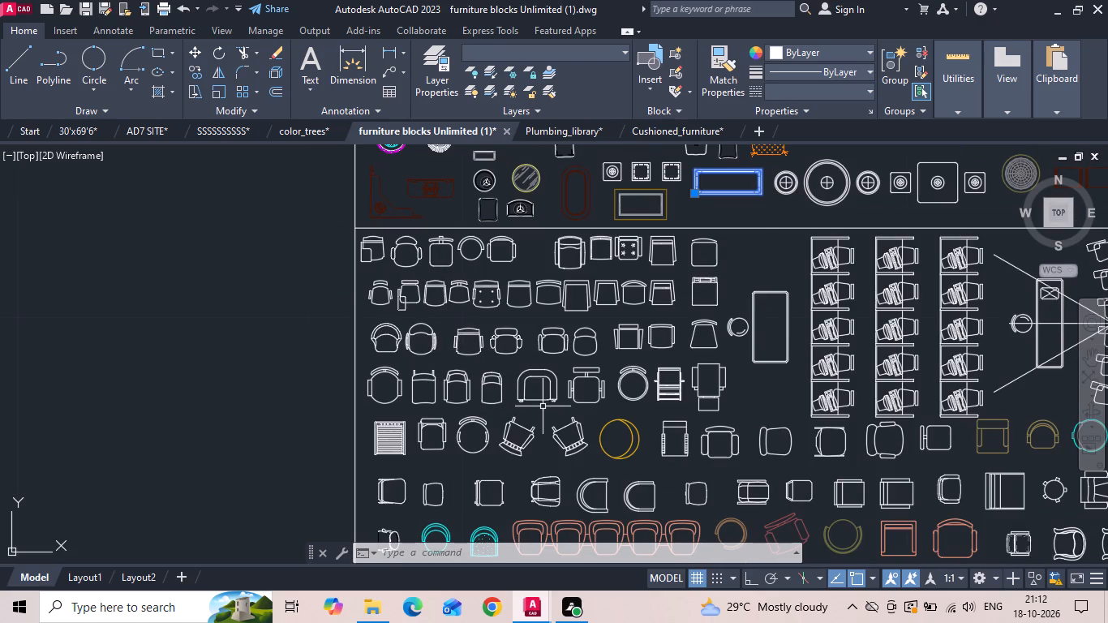
Add the white wide, rounded-back armchair in the fourth row of the chair section to the block selection.
{"action": "scroll", "coordinate": [545, 410], "scroll_direction": "up", "scroll_amount": 1}
{"action": "left_click", "coordinate": [535, 397]}
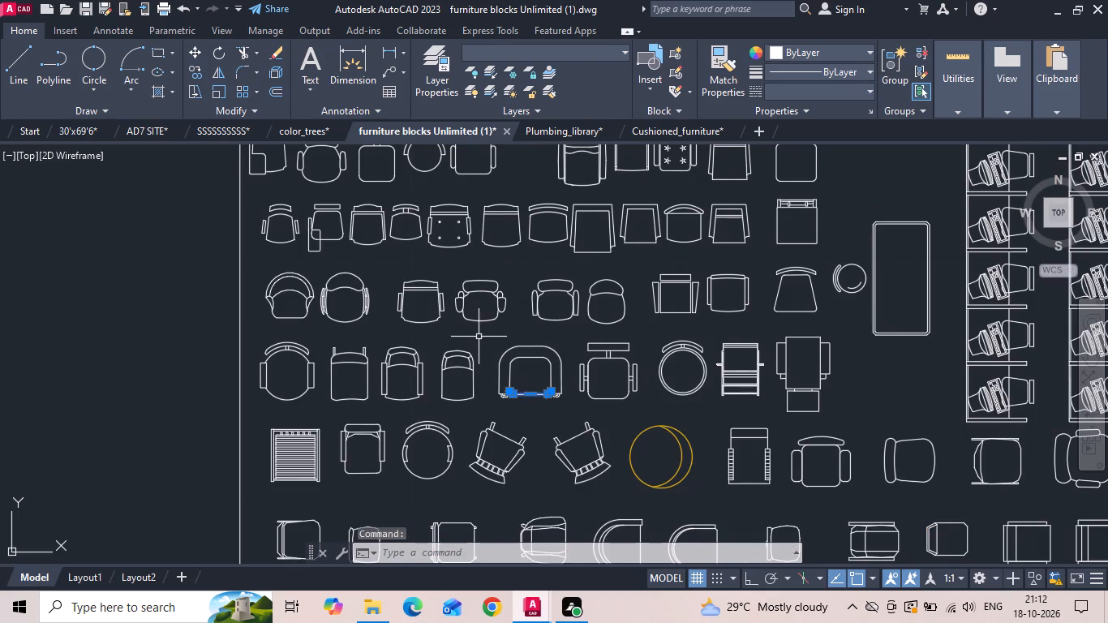
{"action": "left_click_drag", "start_coordinate": [479, 336], "coordinate": [504, 353]}
{"action": "left_click", "coordinate": [570, 410]}
Add the small salmon arched-back chair, two places before the pair of half-round chairs with a round table, to the selection.
{"action": "middle_click_drag", "start_coordinate": [547, 380], "coordinate": [528, 204]}
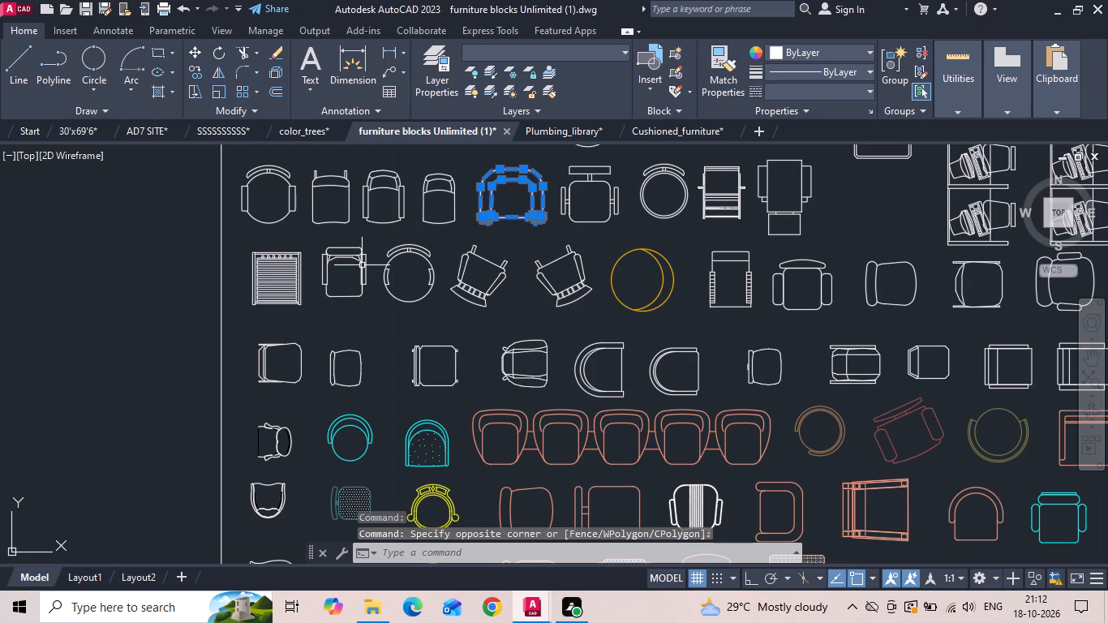
{"action": "scroll", "coordinate": [363, 266], "scroll_direction": "down", "scroll_amount": 1}
{"action": "middle_click_drag", "start_coordinate": [479, 438], "coordinate": [477, 357]}
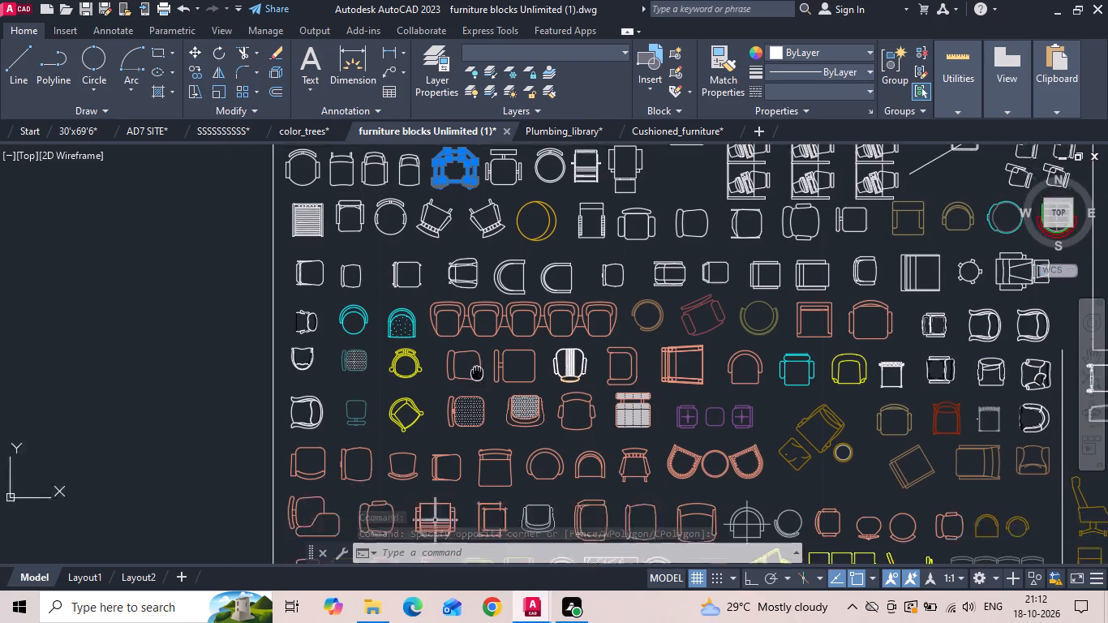
{"action": "middle_click_drag", "start_coordinate": [477, 357], "coordinate": [476, 291]}
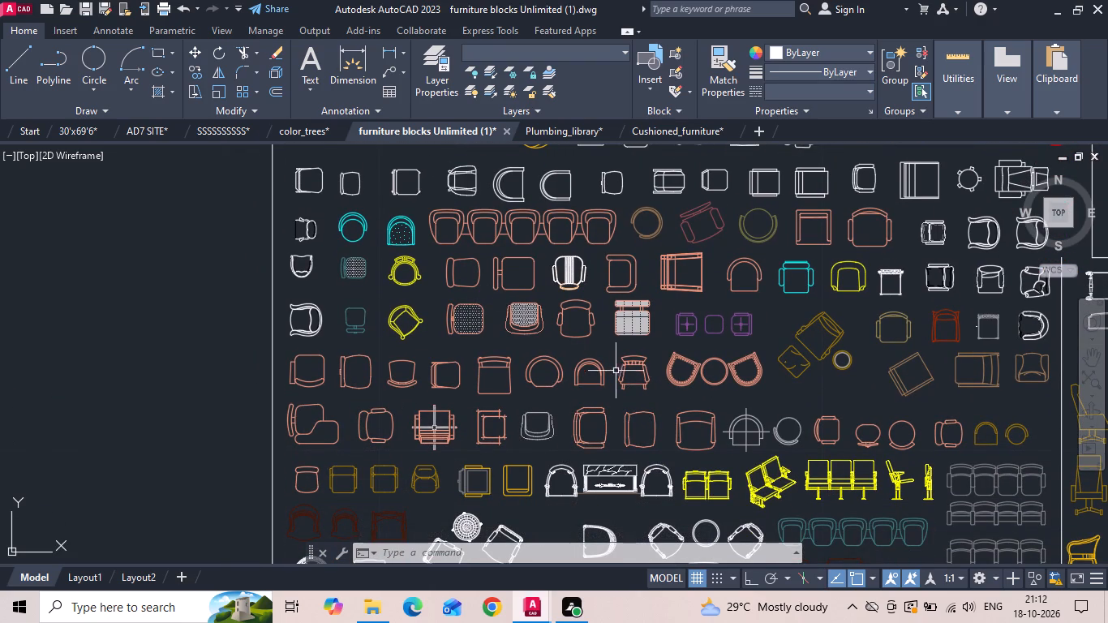
{"action": "scroll", "coordinate": [614, 396], "scroll_direction": "up", "scroll_amount": 1}
{"action": "left_click", "coordinate": [584, 368]}
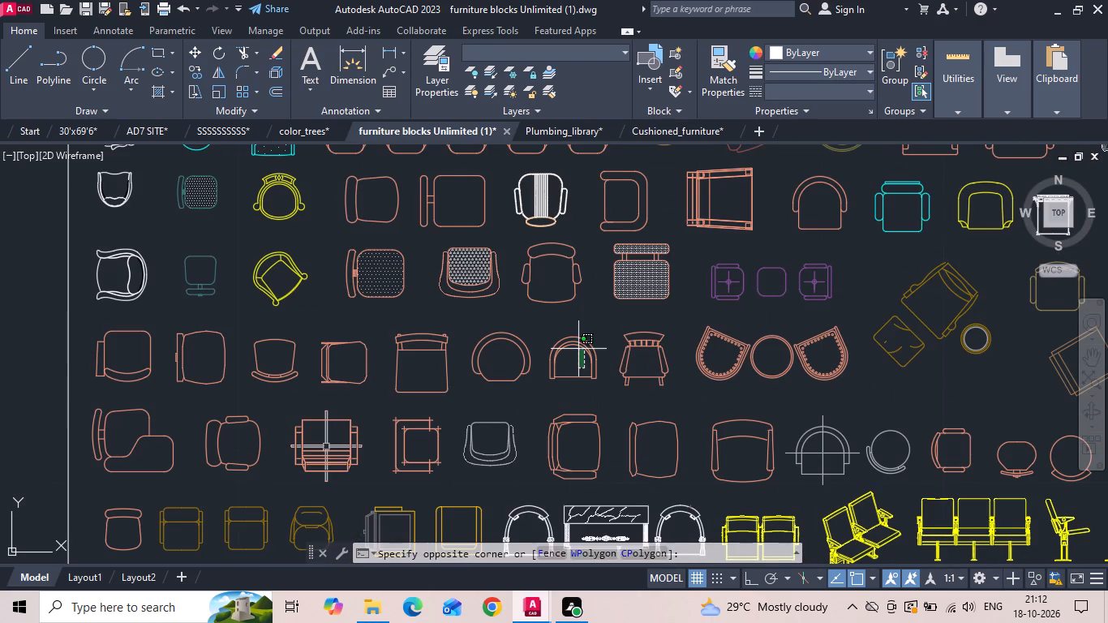
{"action": "left_click", "coordinate": [575, 340]}
Add the last gold angled armchair with its square footstool in the chair section's bottom row to the selection.
{"action": "scroll", "coordinate": [575, 339], "scroll_direction": "down", "scroll_amount": 1}
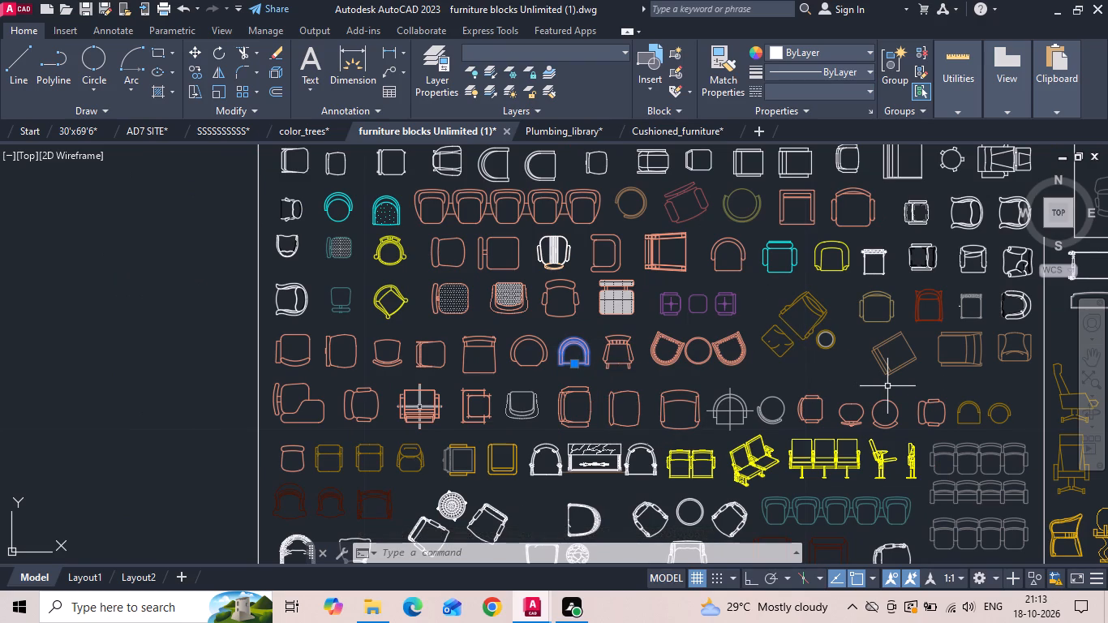
{"action": "middle_click_drag", "start_coordinate": [686, 415], "coordinate": [646, 275]}
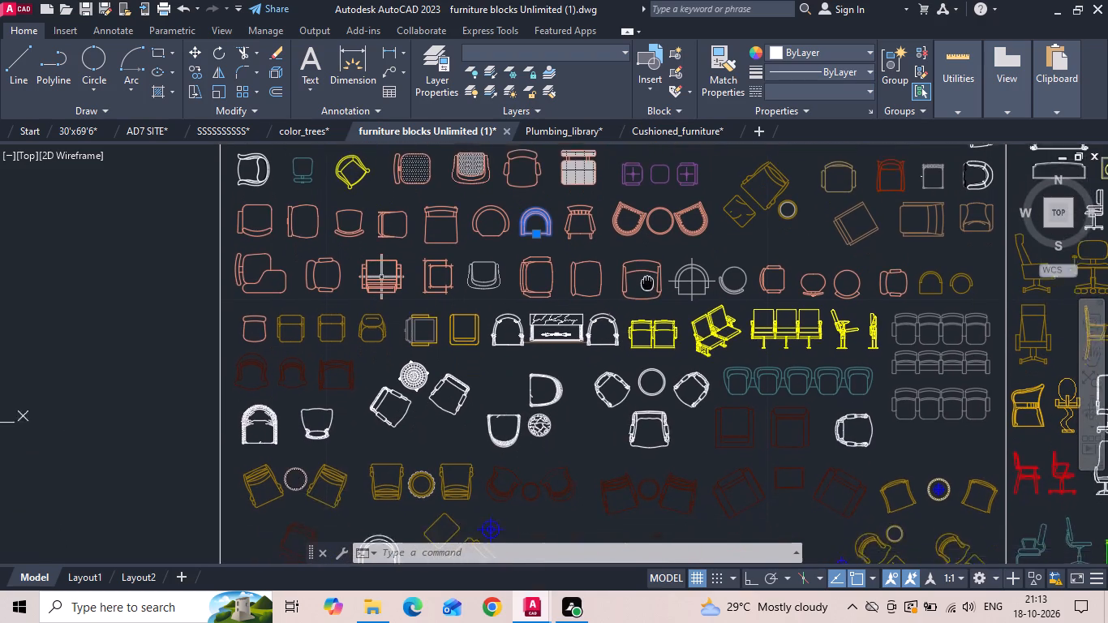
{"action": "middle_click_drag", "start_coordinate": [646, 275], "coordinate": [642, 261]}
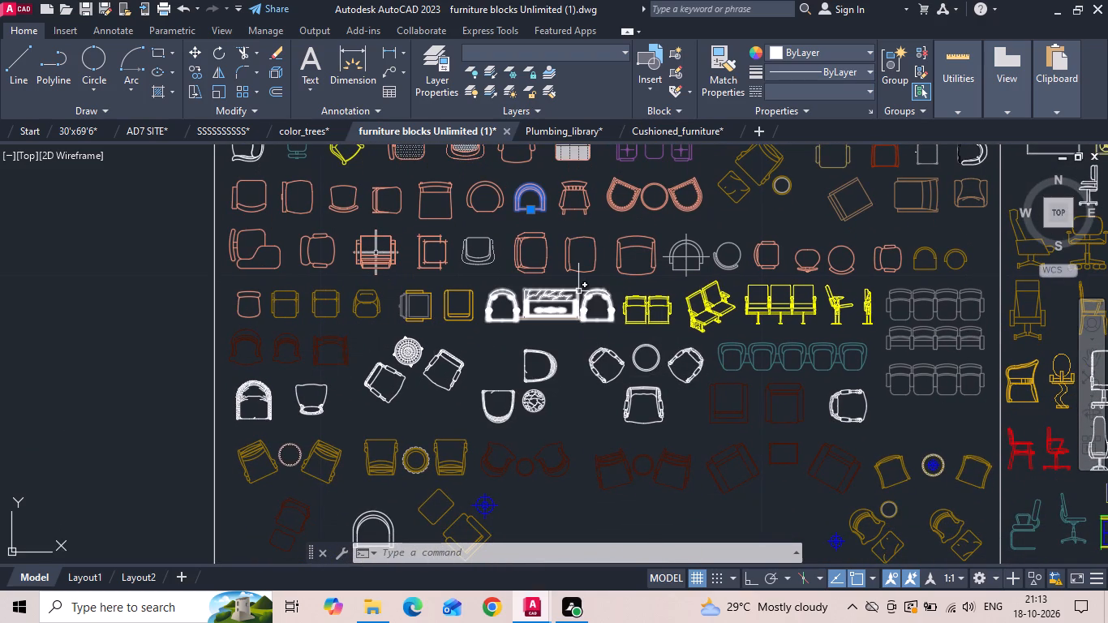
{"action": "scroll", "coordinate": [530, 294], "scroll_direction": "down", "scroll_amount": 1}
{"action": "scroll", "coordinate": [430, 462], "scroll_direction": "up", "scroll_amount": 1}
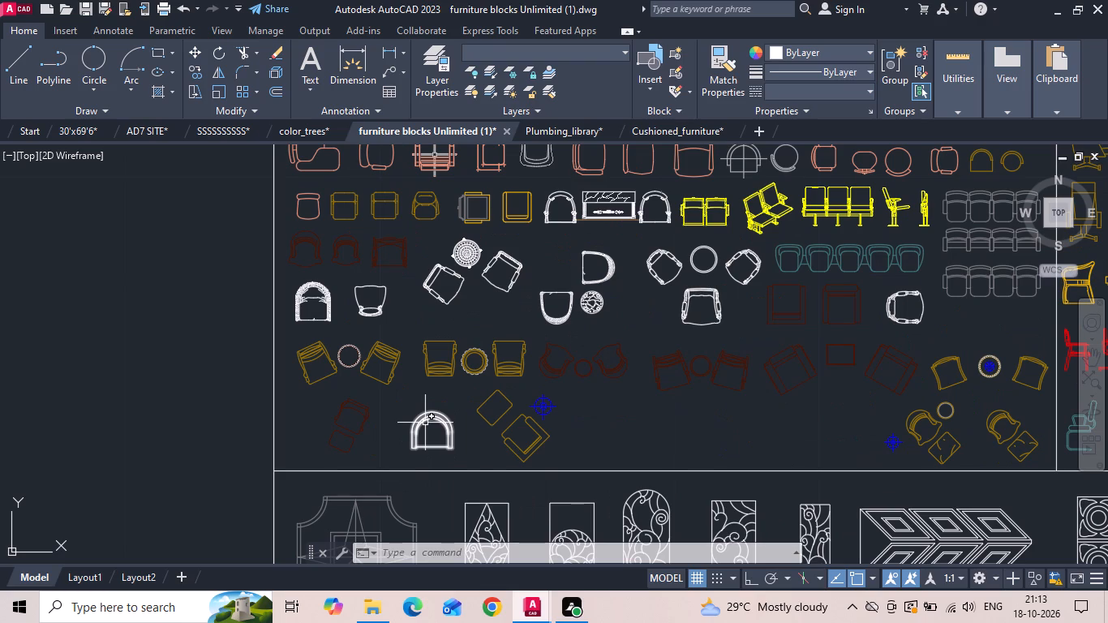
{"action": "left_click", "coordinate": [994, 426]}
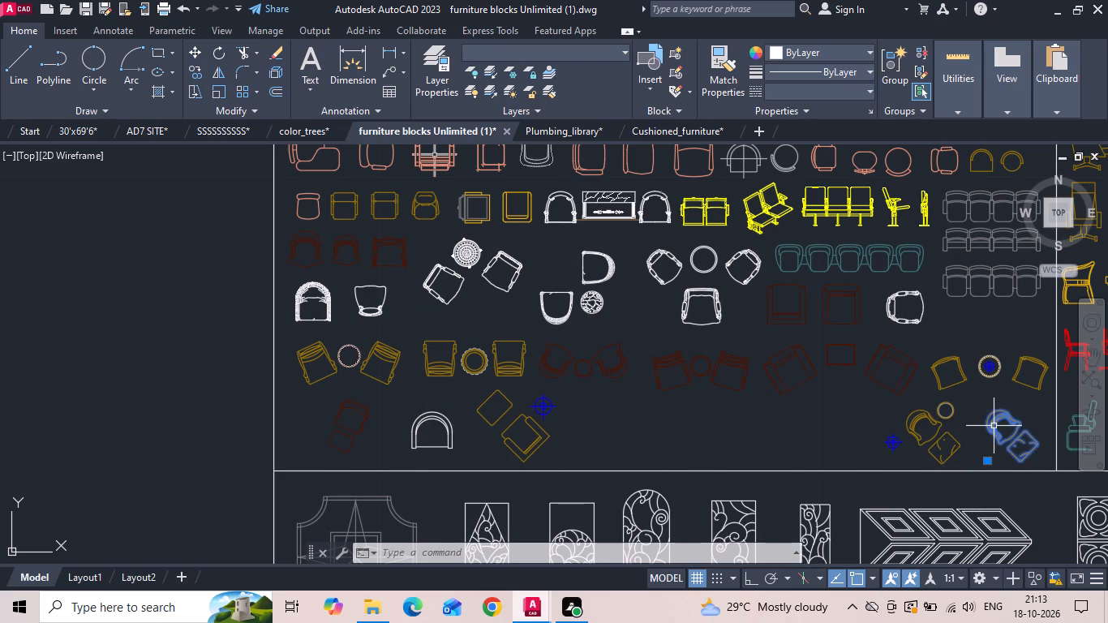
Add the first of the two white sideways-facing, curved-back armchairs beside the salmon armchairs to the block selection.
{"action": "scroll", "coordinate": [334, 389], "scroll_direction": "down", "scroll_amount": 1}
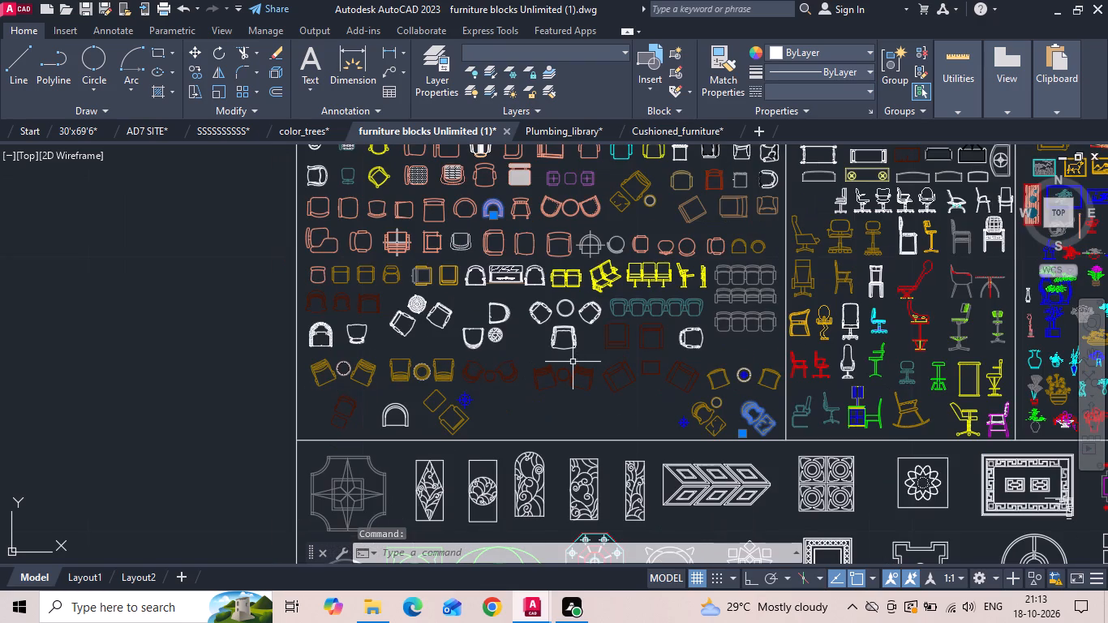
{"action": "scroll", "coordinate": [758, 249], "scroll_direction": "up", "scroll_amount": 2}
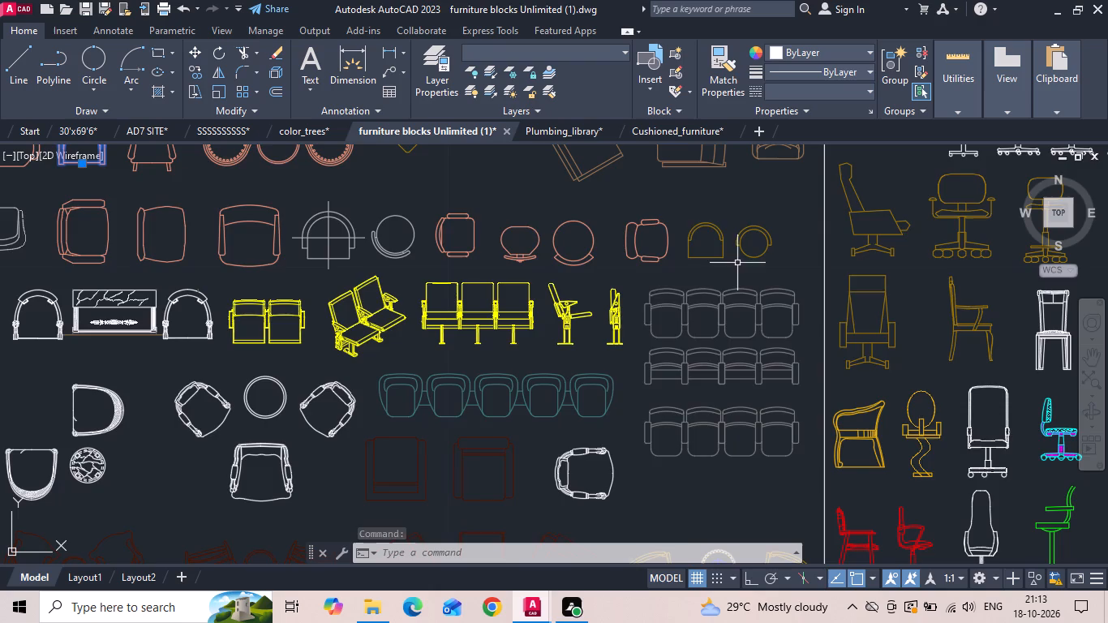
{"action": "scroll", "coordinate": [620, 459], "scroll_direction": "down", "scroll_amount": 2}
{"action": "scroll", "coordinate": [655, 260], "scroll_direction": "up", "scroll_amount": 3}
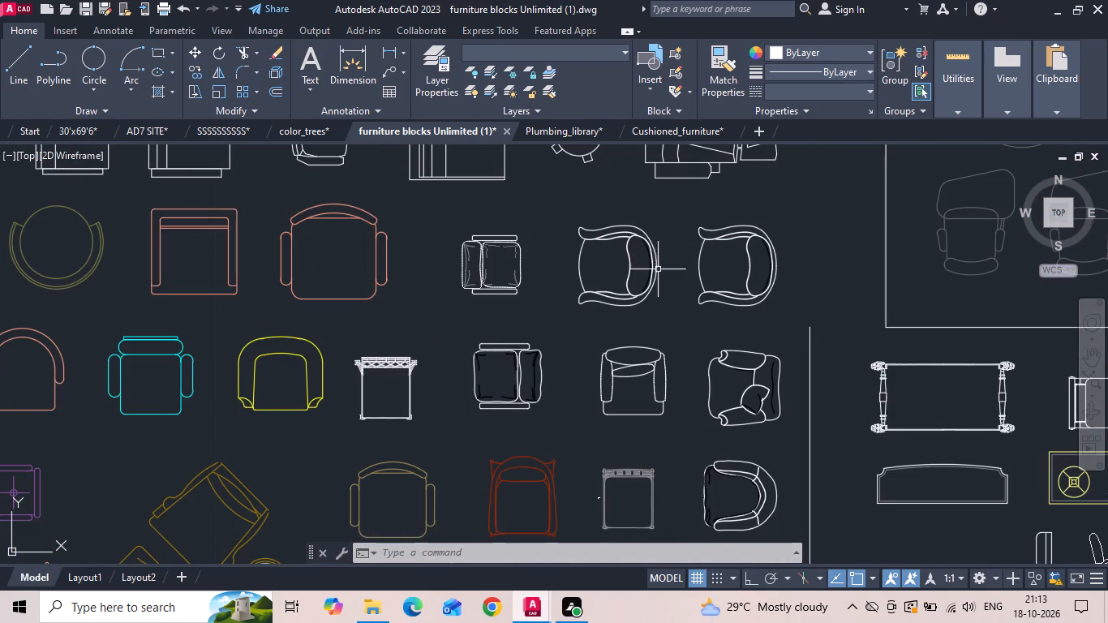
{"action": "left_click", "coordinate": [657, 271]}
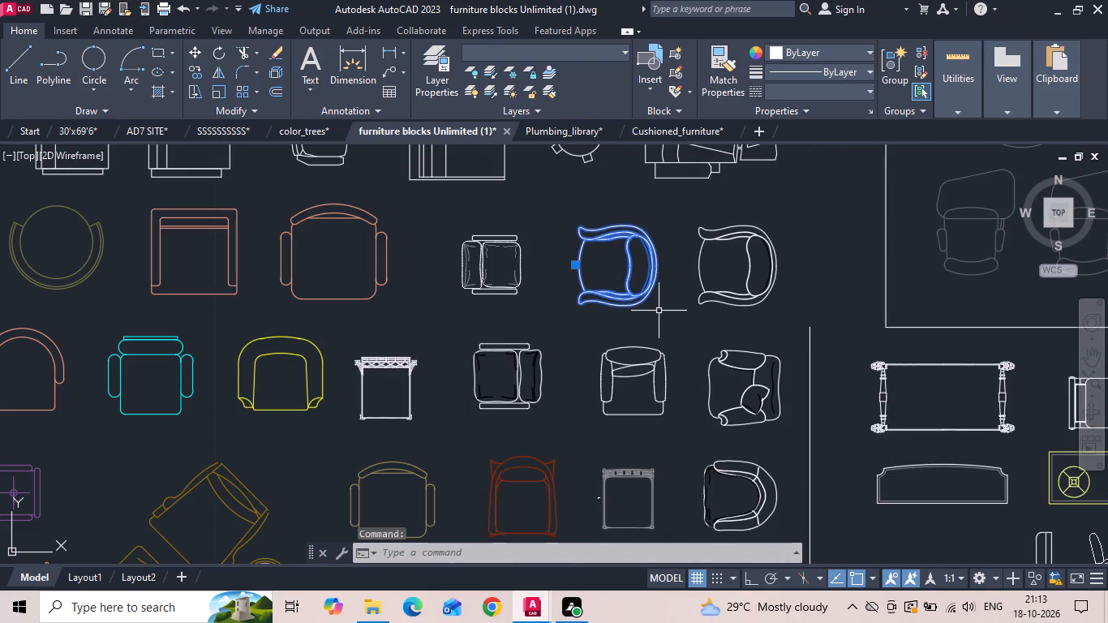
Add the complete yellow rounded-back armchair beside the cyan armchair to the block selection.
{"action": "left_click", "coordinate": [298, 337]}
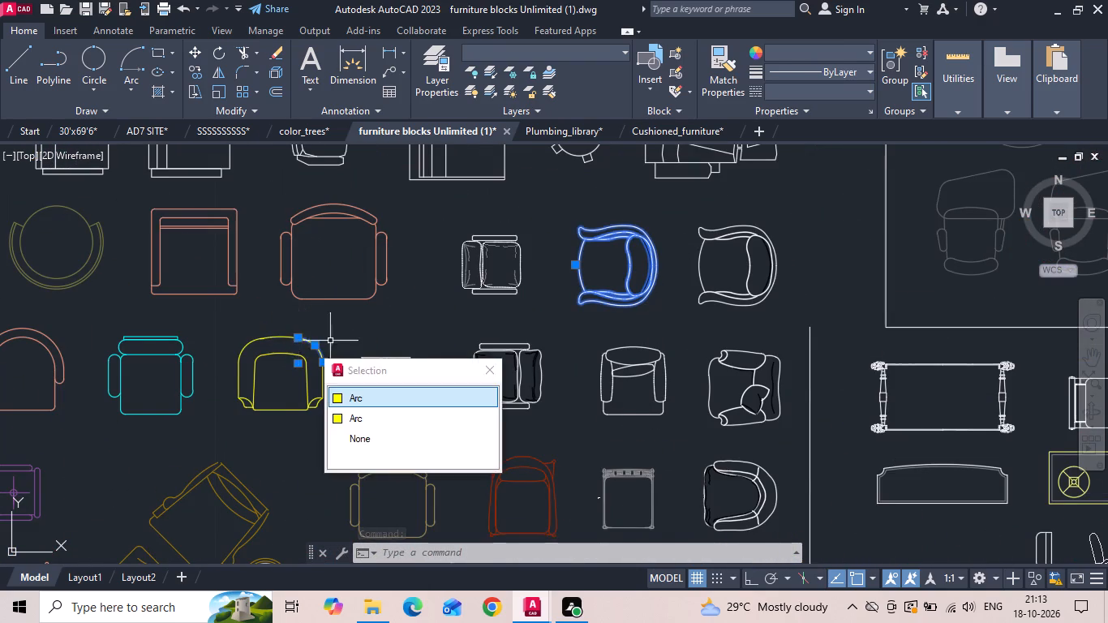
{"action": "middle_click_drag", "start_coordinate": [366, 341], "coordinate": [681, 346]}
{"action": "left_click_drag", "start_coordinate": [533, 320], "coordinate": [539, 350]}
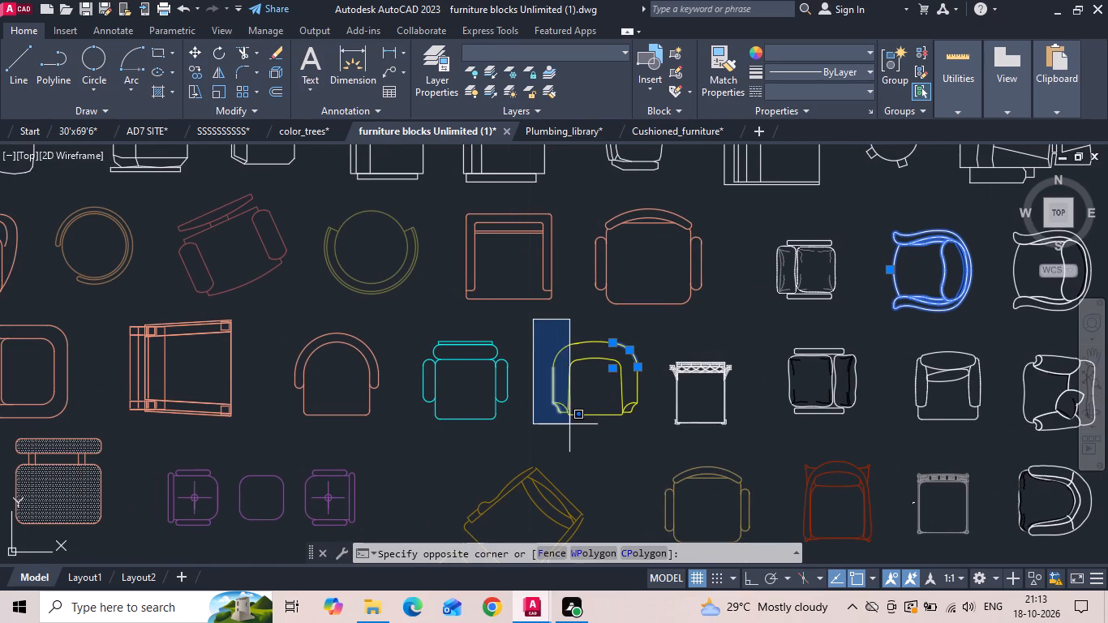
{"action": "left_click", "coordinate": [646, 437]}
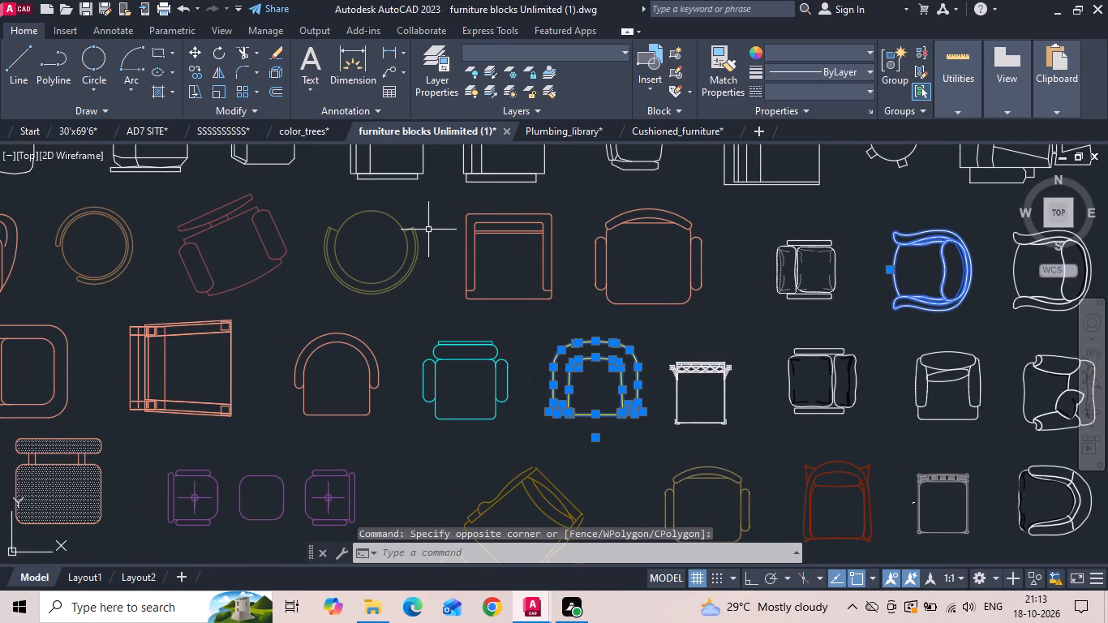
Add the square salmon armchair in the row above the cyan armchair to the block selection.
{"action": "left_click_drag", "start_coordinate": [444, 217], "coordinate": [467, 245]}
{"action": "left_click", "coordinate": [541, 309]}
{"action": "left_click_drag", "start_coordinate": [569, 210], "coordinate": [541, 232]}
{"action": "left_click", "coordinate": [490, 290]}
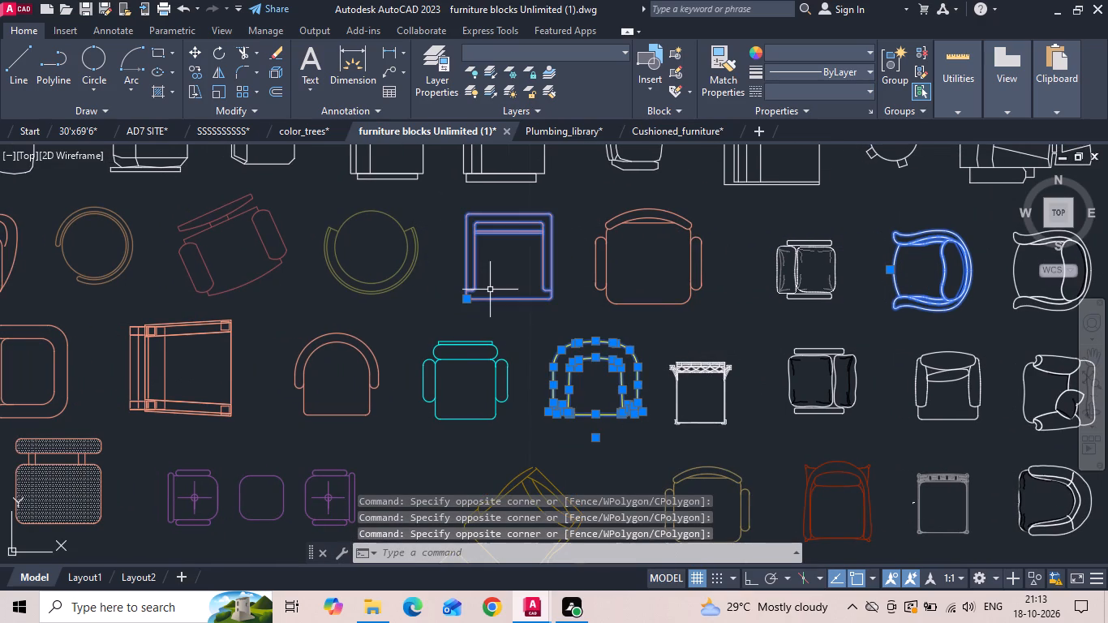
Copy all the selected furniture blocks and switch to the 30'x69'6" drawing.
{"action": "key", "text": "ctrl+c"}
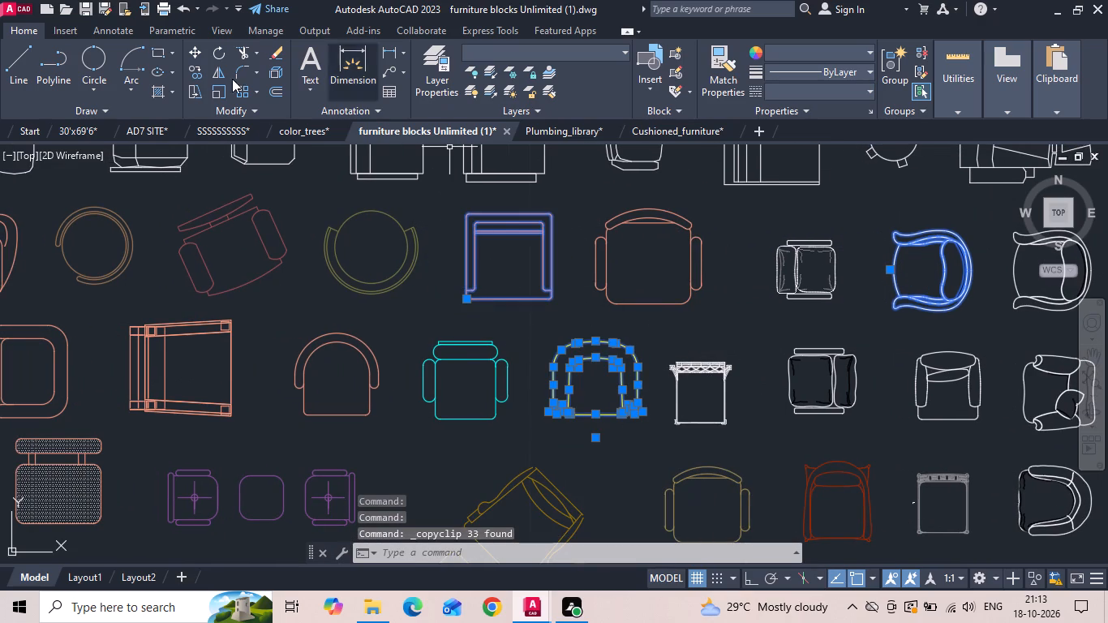
{"action": "left_click", "coordinate": [84, 134]}
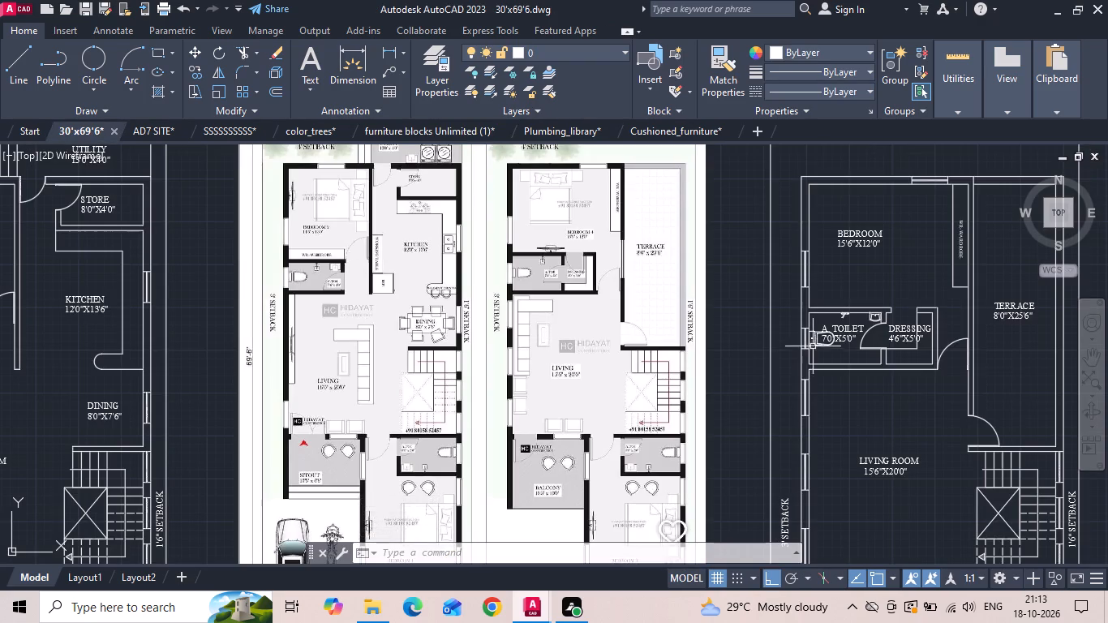
Paste the copied furniture blocks into the empty space beside the first-floor plan.
{"action": "scroll", "coordinate": [706, 208], "scroll_direction": "down", "scroll_amount": 5}
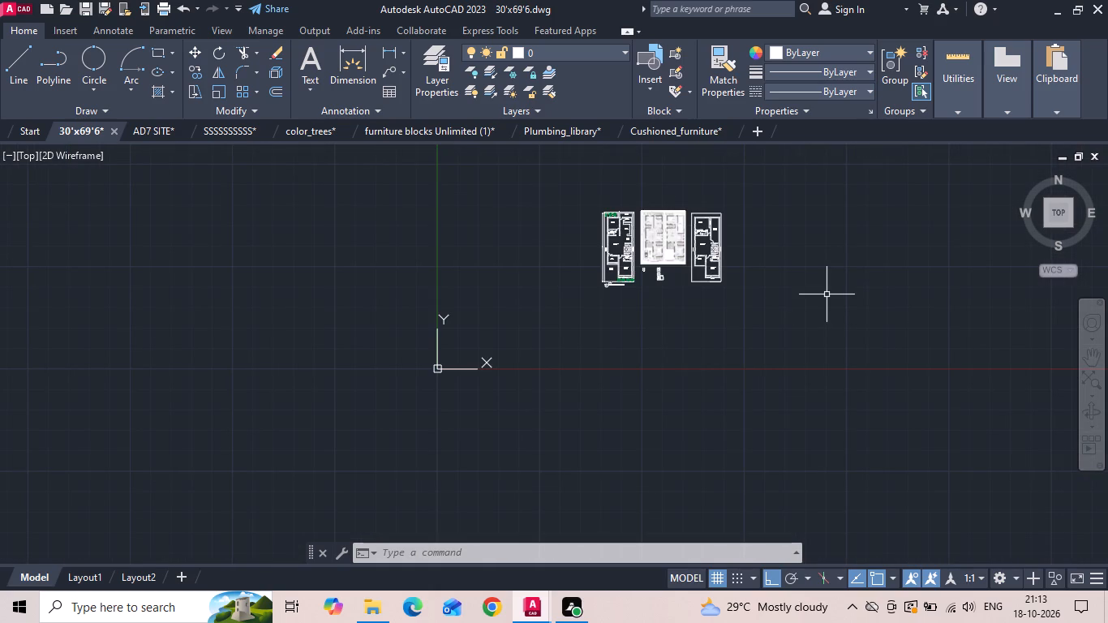
{"action": "key", "text": "ctrl+v"}
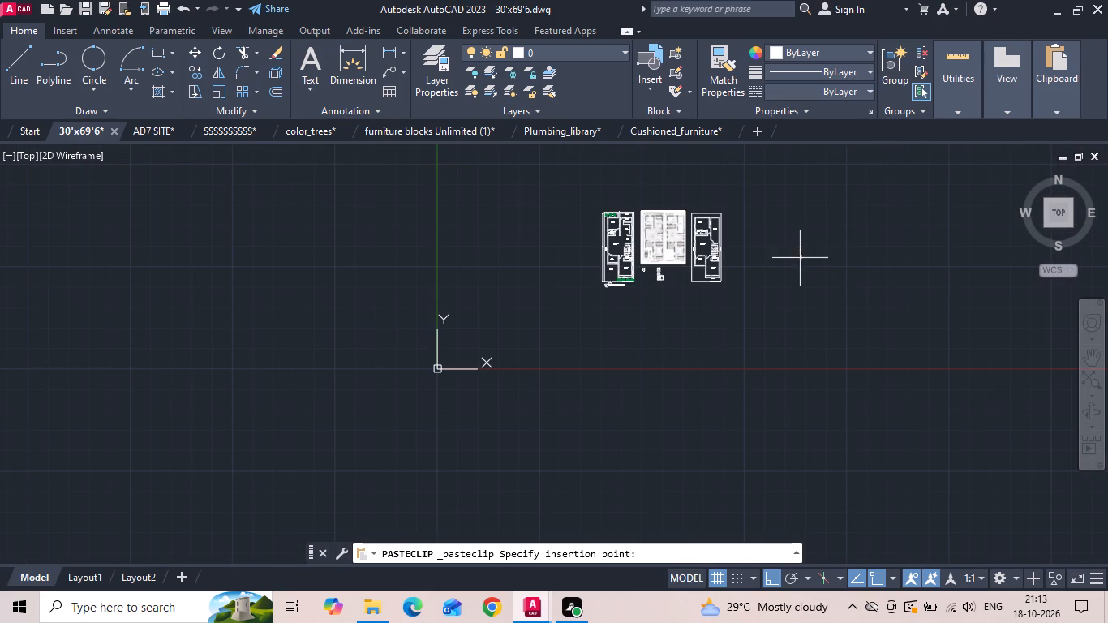
{"action": "scroll", "coordinate": [777, 253], "scroll_direction": "up", "scroll_amount": 1}
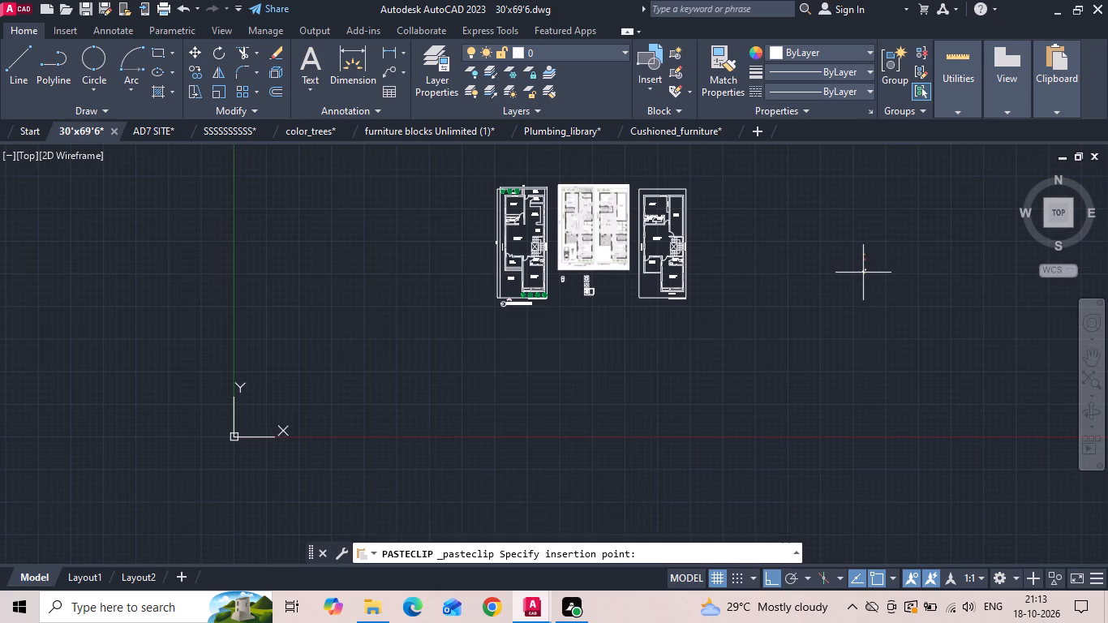
{"action": "left_click", "coordinate": [863, 273]}
Scale all the pasted furniture blocks by a factor of 39.3701.
{"action": "left_click_drag", "start_coordinate": [816, 320], "coordinate": [850, 294]}
{"action": "left_click", "coordinate": [909, 221]}
{"action": "right_click", "coordinate": [901, 228]}
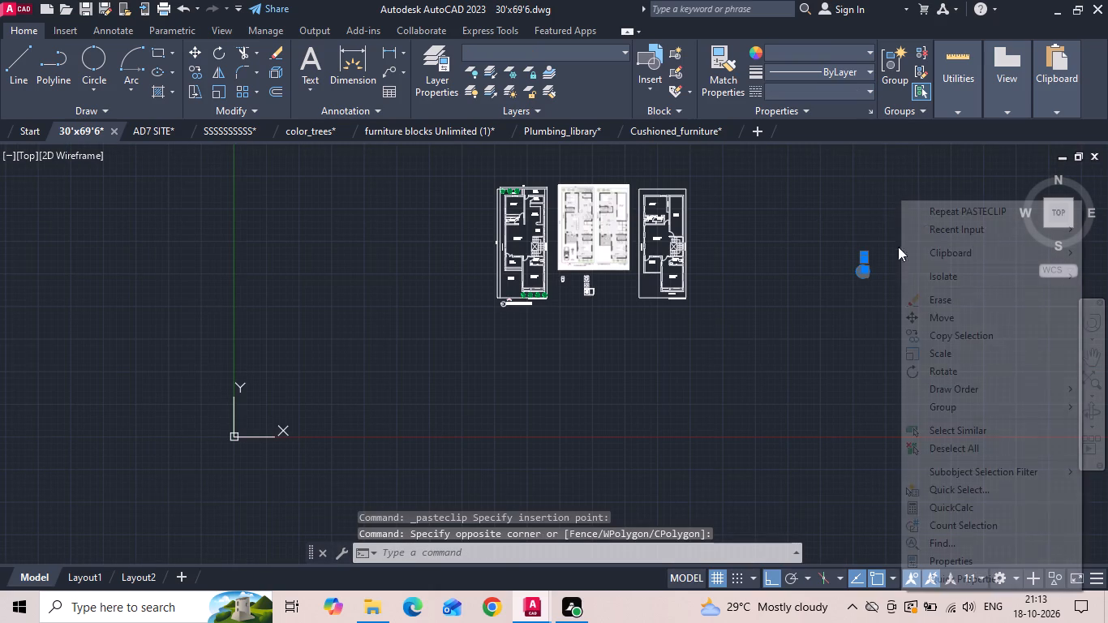
{"action": "left_click", "coordinate": [928, 354]}
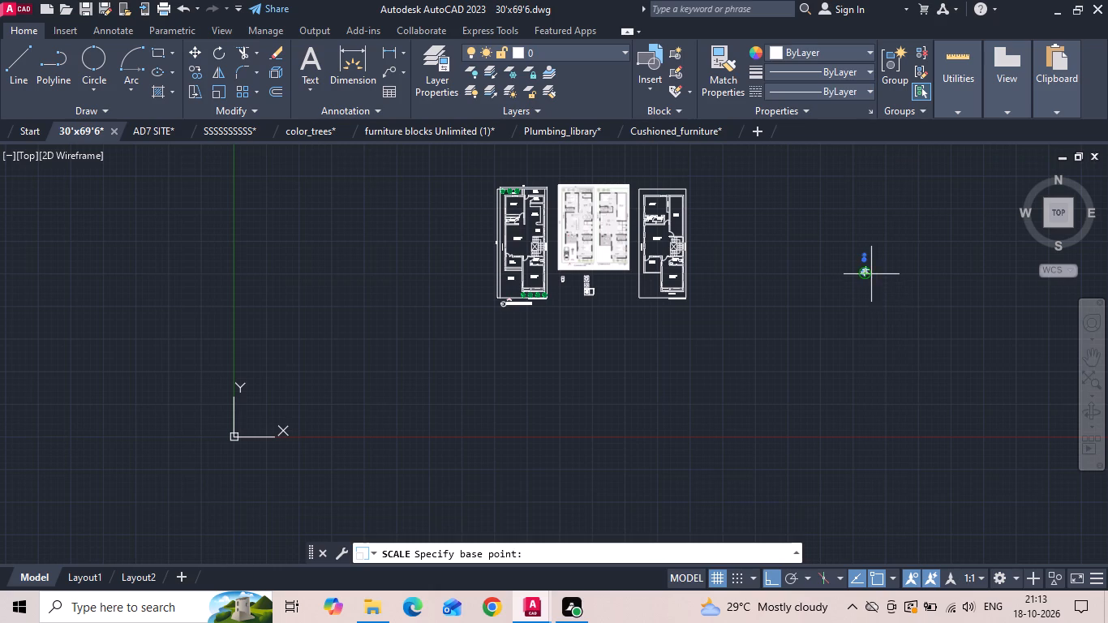
{"action": "left_click", "coordinate": [870, 273]}
{"action": "type", "text": "39.3701"}
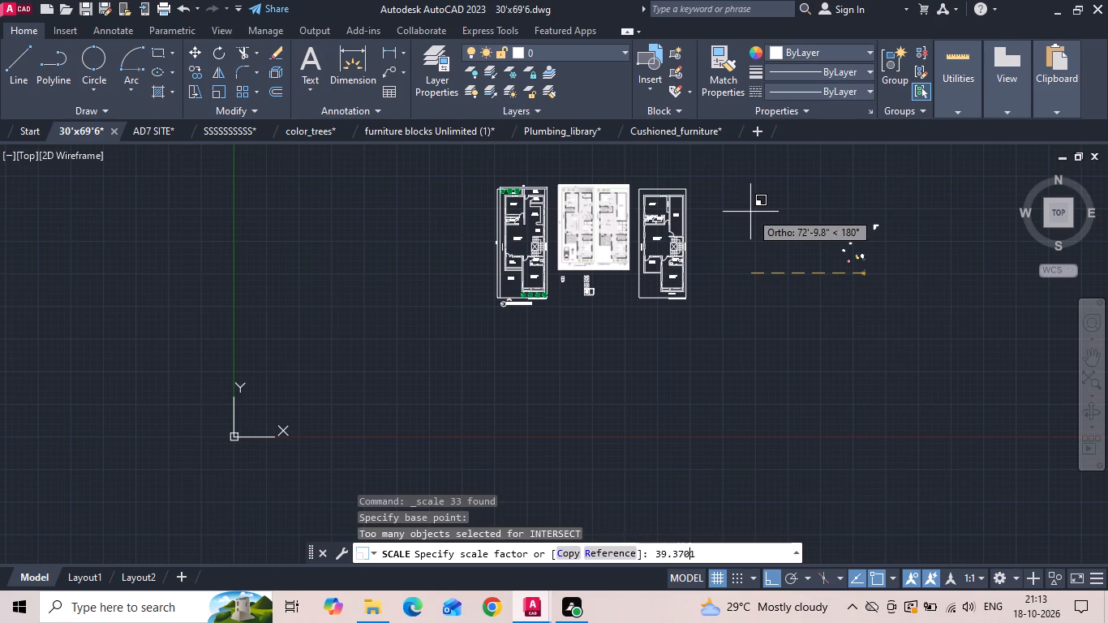
{"action": "key", "text": "Return"}
Move the L-shaped sofa by its outer corner into the ground-floor living room, with Ortho off for free placement.
{"action": "scroll", "coordinate": [672, 334], "scroll_direction": "down", "scroll_amount": 2}
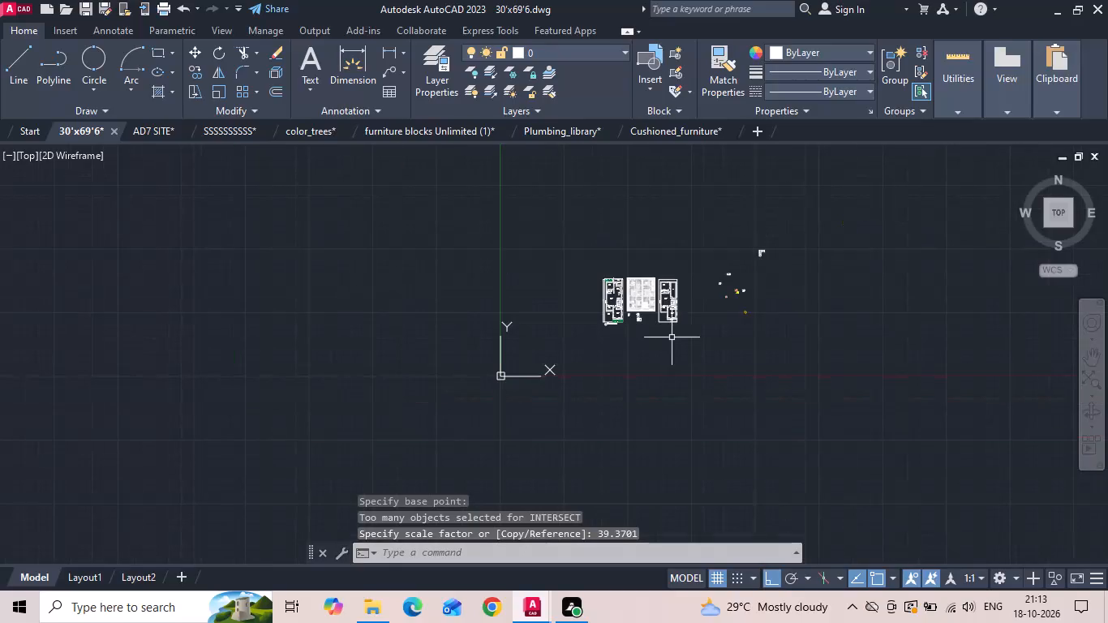
{"action": "scroll", "coordinate": [736, 249], "scroll_direction": "up", "scroll_amount": 3}
{"action": "scroll", "coordinate": [827, 269], "scroll_direction": "up", "scroll_amount": 2}
{"action": "left_click", "coordinate": [792, 234]}
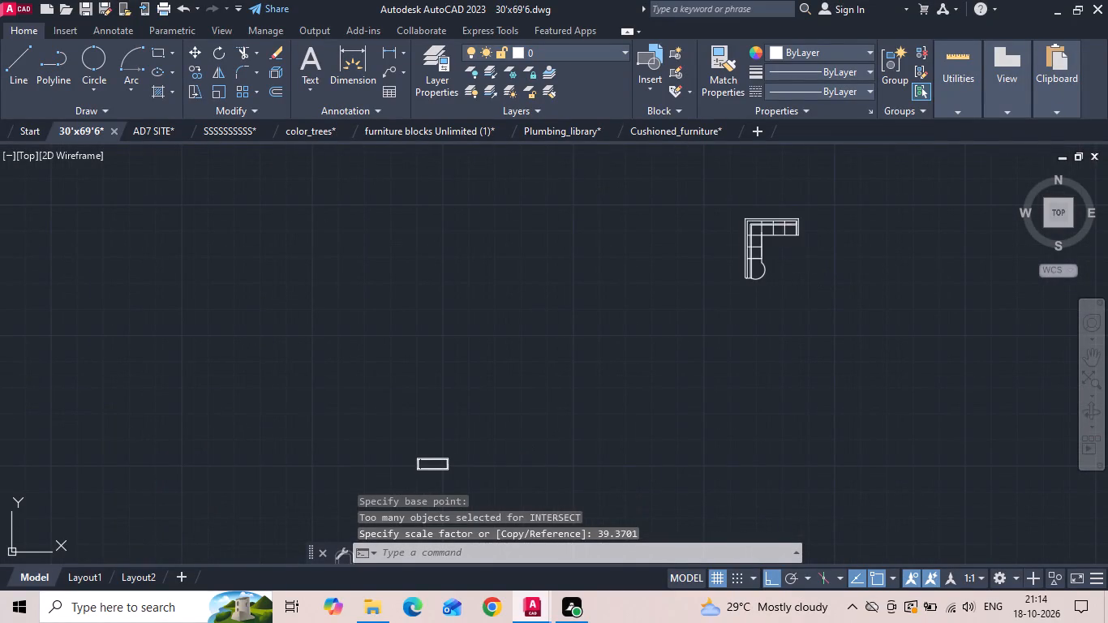
{"action": "right_click", "coordinate": [792, 234]}
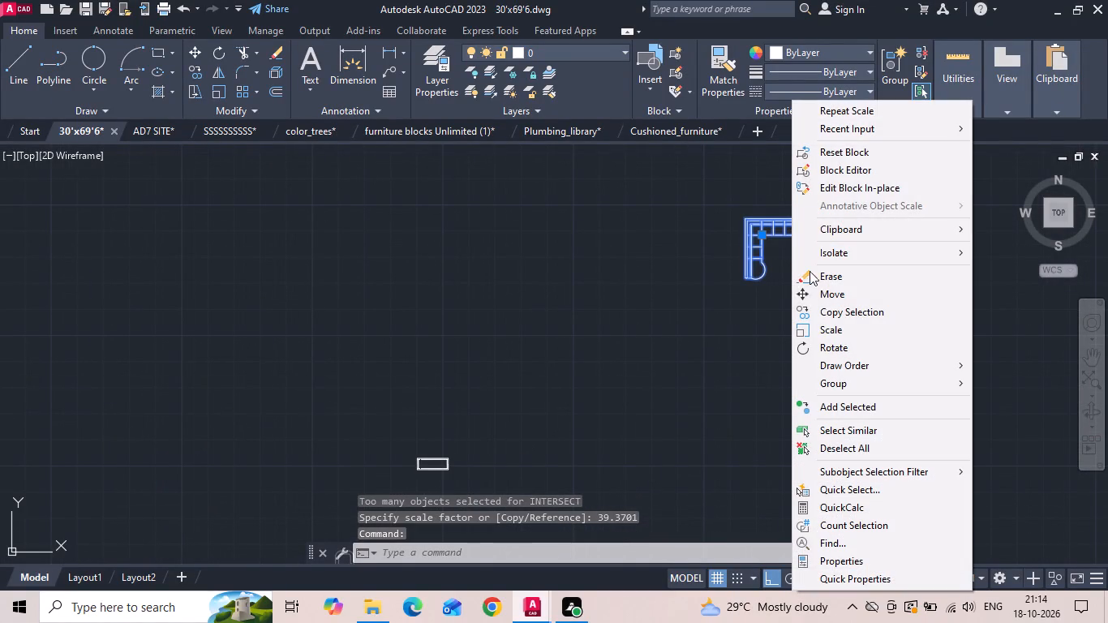
{"action": "left_click", "coordinate": [813, 300]}
{"action": "scroll", "coordinate": [756, 212], "scroll_direction": "up", "scroll_amount": 4}
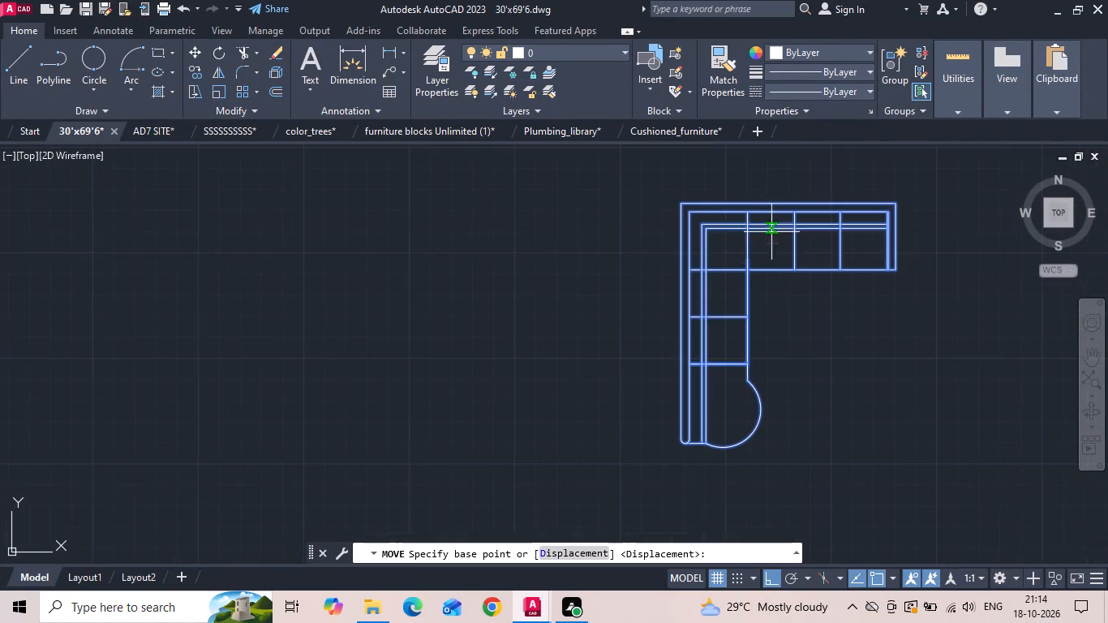
{"action": "scroll", "coordinate": [734, 181], "scroll_direction": "up", "scroll_amount": 2}
{"action": "left_click", "coordinate": [597, 237]}
{"action": "scroll", "coordinate": [762, 252], "scroll_direction": "down", "scroll_amount": 6}
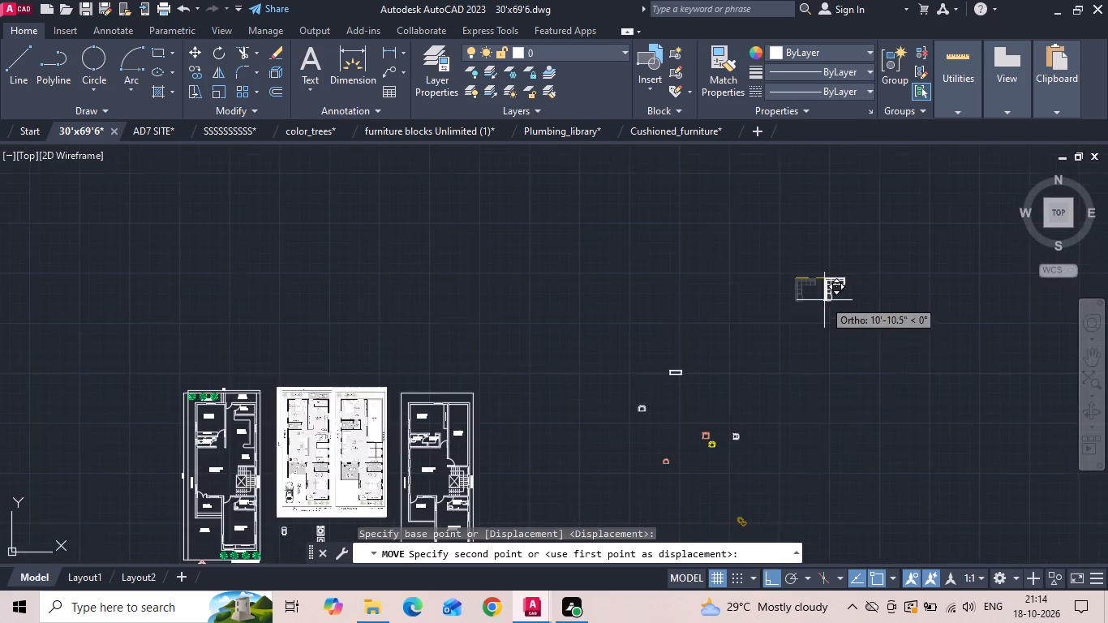
{"action": "scroll", "coordinate": [824, 303], "scroll_direction": "down", "scroll_amount": 3}
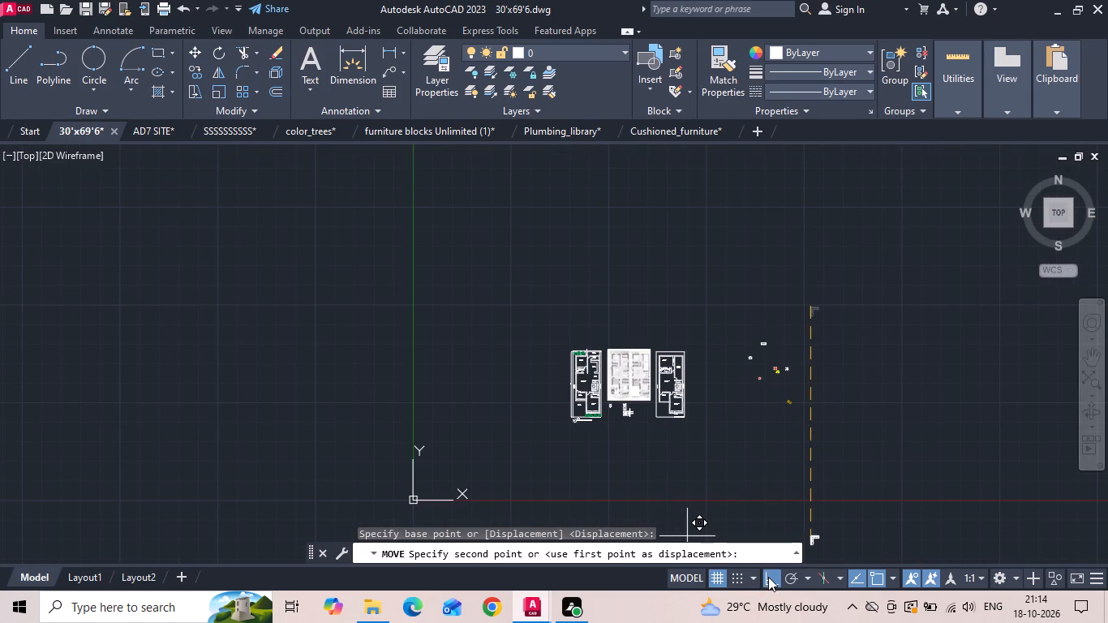
{"action": "left_click", "coordinate": [768, 577]}
{"action": "scroll", "coordinate": [595, 425], "scroll_direction": "up", "scroll_amount": 2}
{"action": "scroll", "coordinate": [560, 296], "scroll_direction": "up", "scroll_amount": 2}
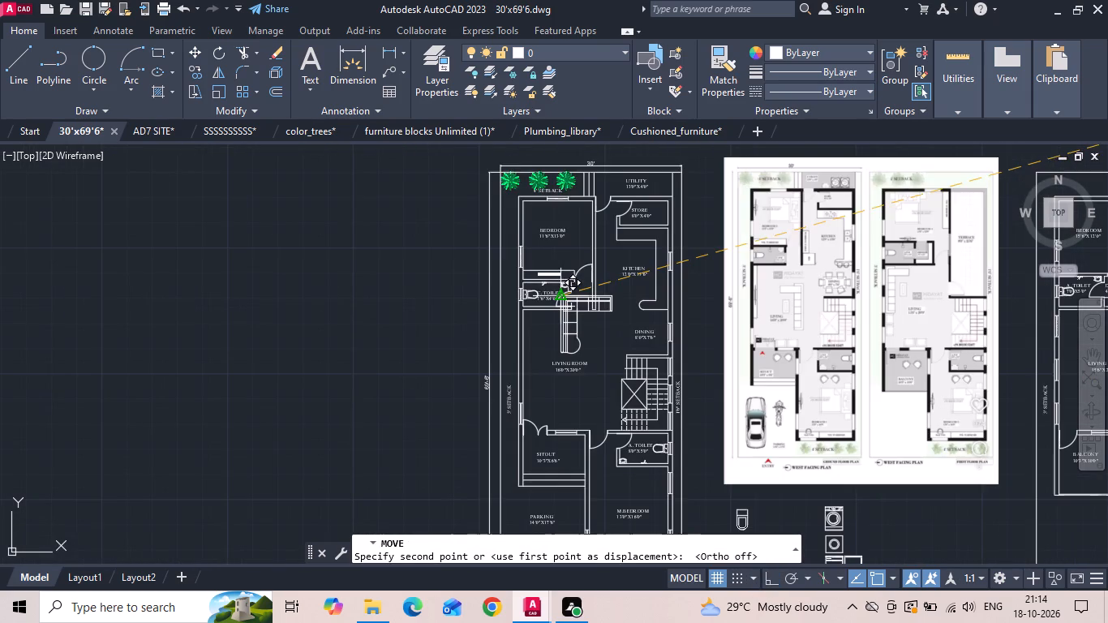
{"action": "scroll", "coordinate": [548, 311], "scroll_direction": "up", "scroll_amount": 2}
{"action": "middle_click_drag", "start_coordinate": [517, 339], "coordinate": [471, 243]}
{"action": "scroll", "coordinate": [455, 269], "scroll_direction": "down", "scroll_amount": 1}
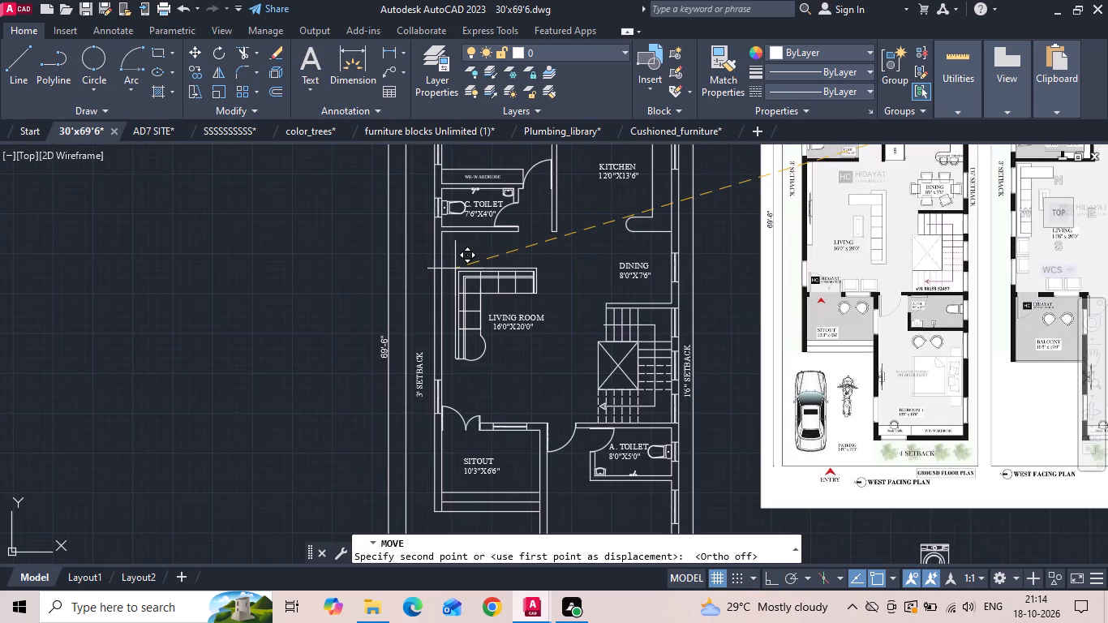
{"action": "left_click", "coordinate": [455, 269]}
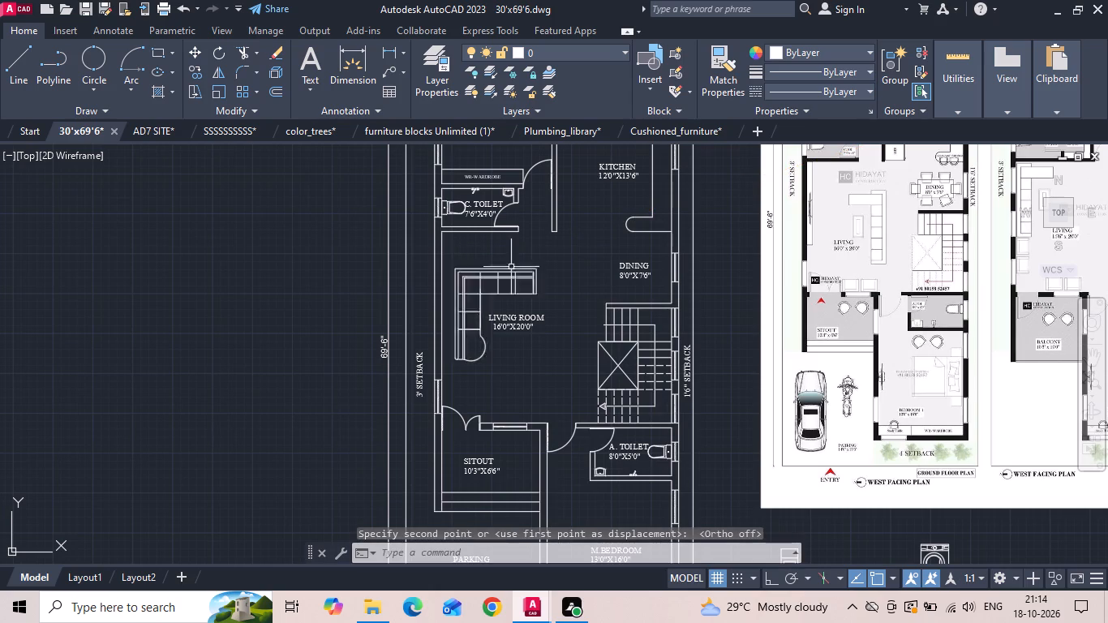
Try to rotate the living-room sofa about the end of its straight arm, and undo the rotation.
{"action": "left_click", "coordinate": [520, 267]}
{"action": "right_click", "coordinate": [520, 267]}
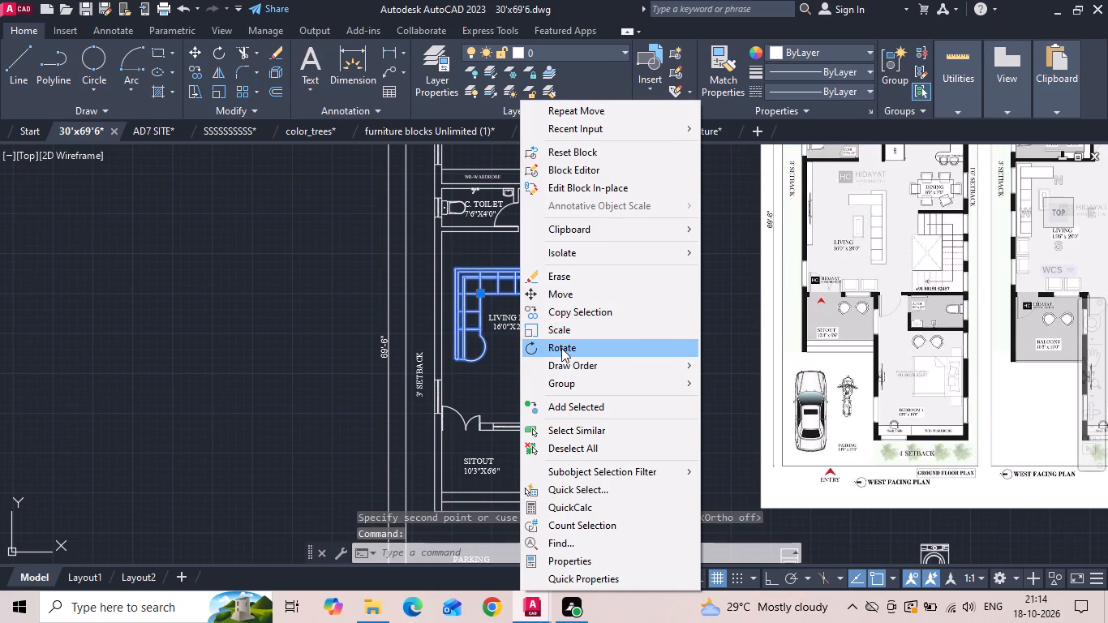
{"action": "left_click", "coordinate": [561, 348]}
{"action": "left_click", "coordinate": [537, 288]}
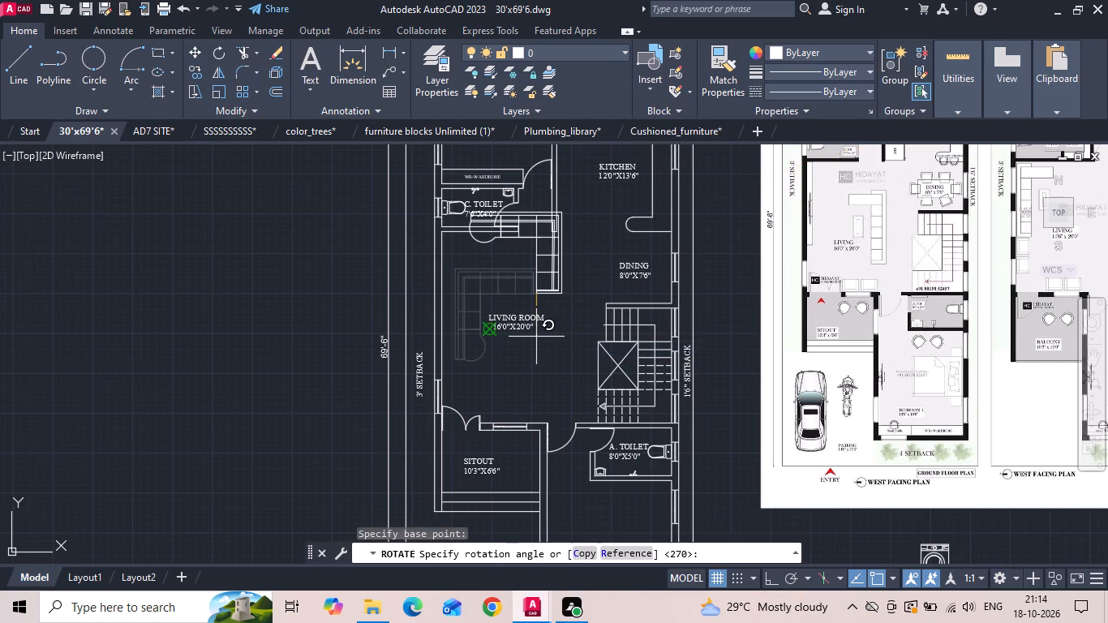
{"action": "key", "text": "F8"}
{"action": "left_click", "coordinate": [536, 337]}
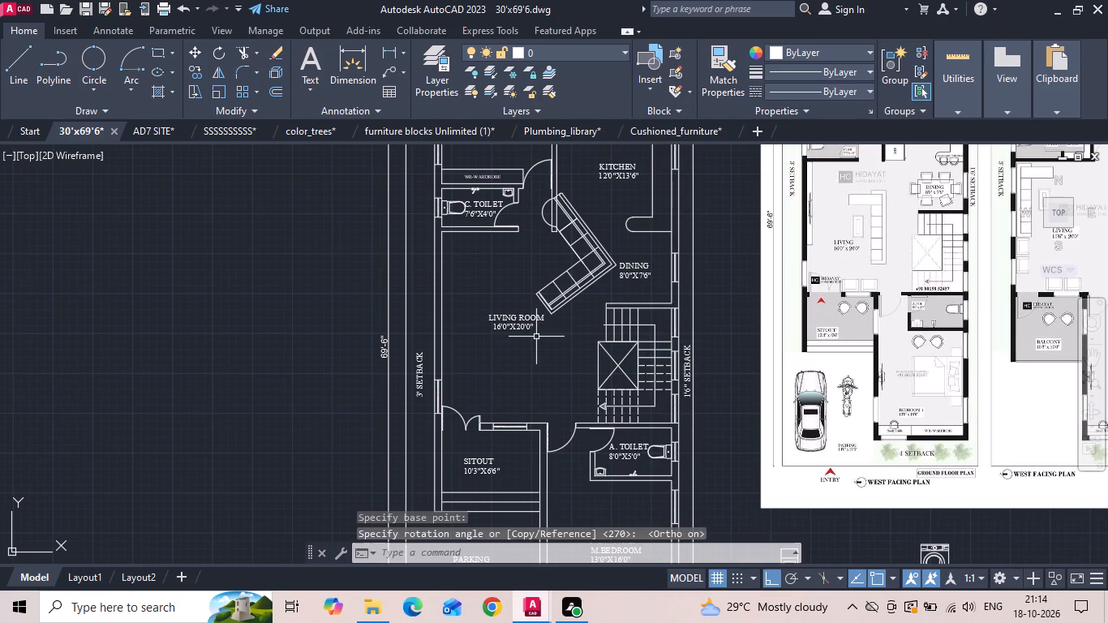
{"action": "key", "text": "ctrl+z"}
Rotate the L-shaped sofa 270° about the outer corner of its straight arm's end, with Ortho on.
{"action": "scroll", "coordinate": [540, 258], "scroll_direction": "up", "scroll_amount": 2}
{"action": "left_click_drag", "start_coordinate": [540, 258], "coordinate": [535, 268]}
{"action": "left_click", "coordinate": [499, 296]}
{"action": "right_click", "coordinate": [499, 296]}
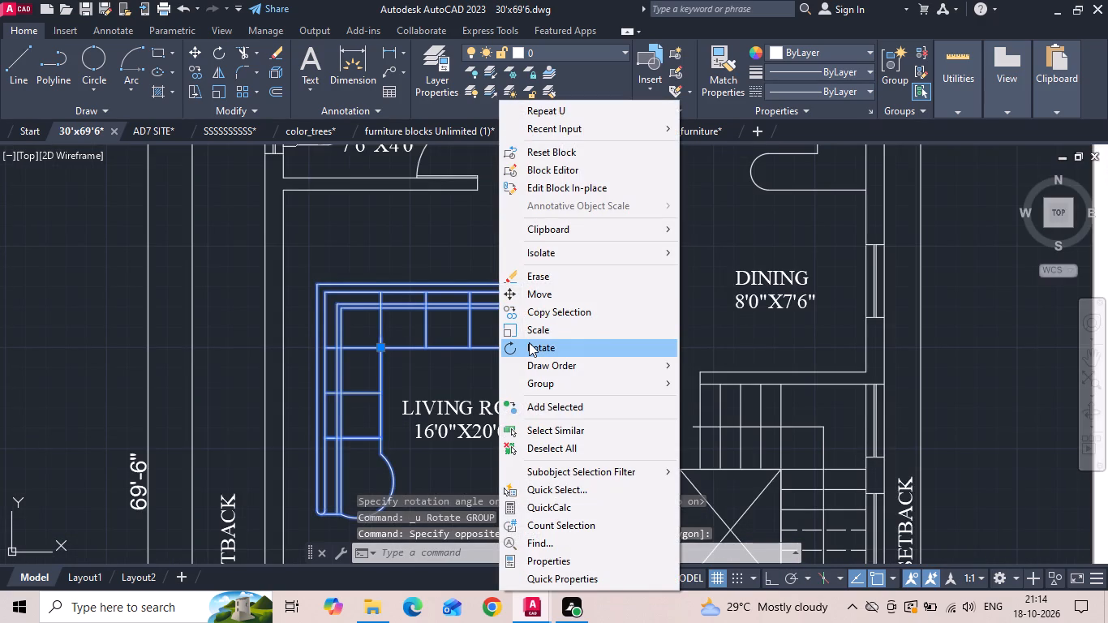
{"action": "left_click", "coordinate": [529, 342]}
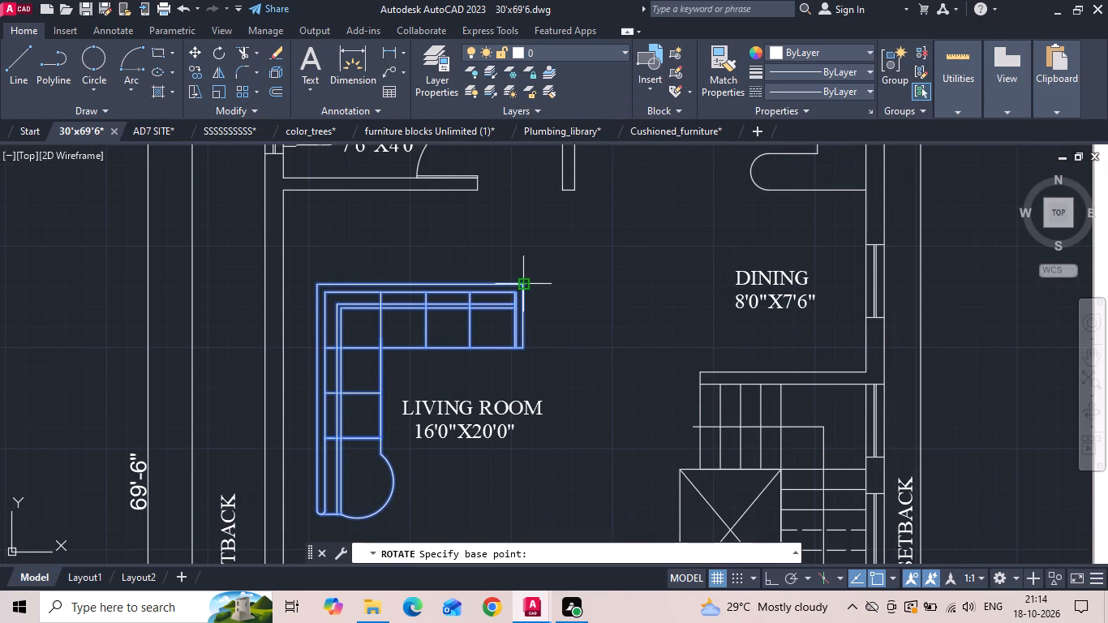
{"action": "key", "text": "F8"}
{"action": "left_click", "coordinate": [525, 289]}
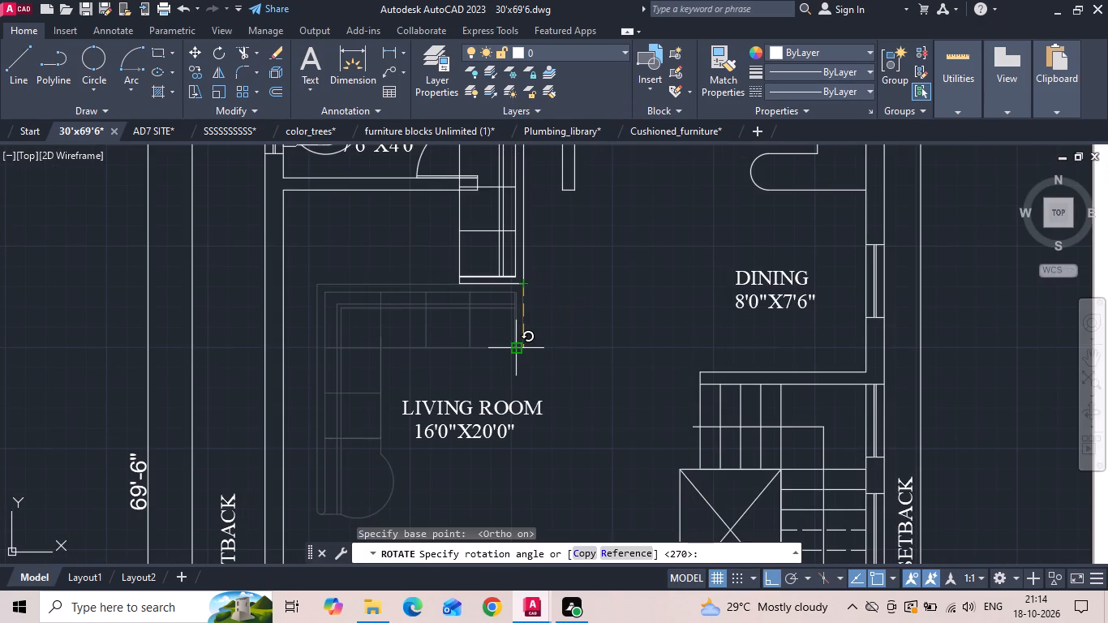
{"action": "left_click", "coordinate": [532, 484]}
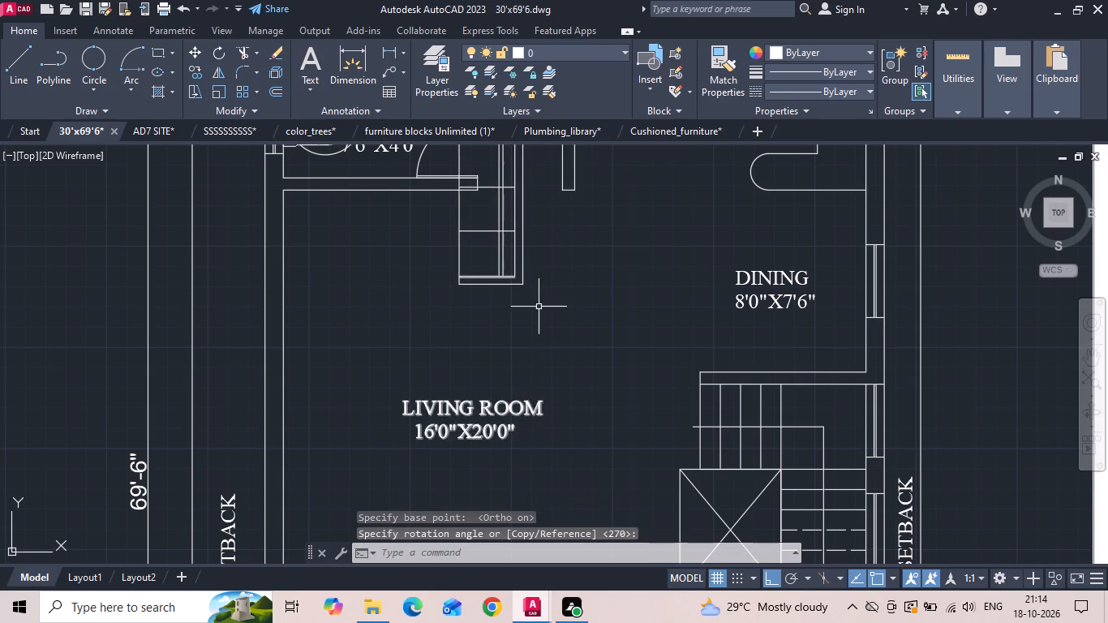
Move the rotated sofa by its outer corner out of the common toilet to the lower end of the kitchen-side wall.
{"action": "scroll", "coordinate": [539, 307], "scroll_direction": "down", "scroll_amount": 1}
{"action": "left_click", "coordinate": [537, 288]}
{"action": "left_click", "coordinate": [502, 303]}
{"action": "right_click", "coordinate": [492, 300]}
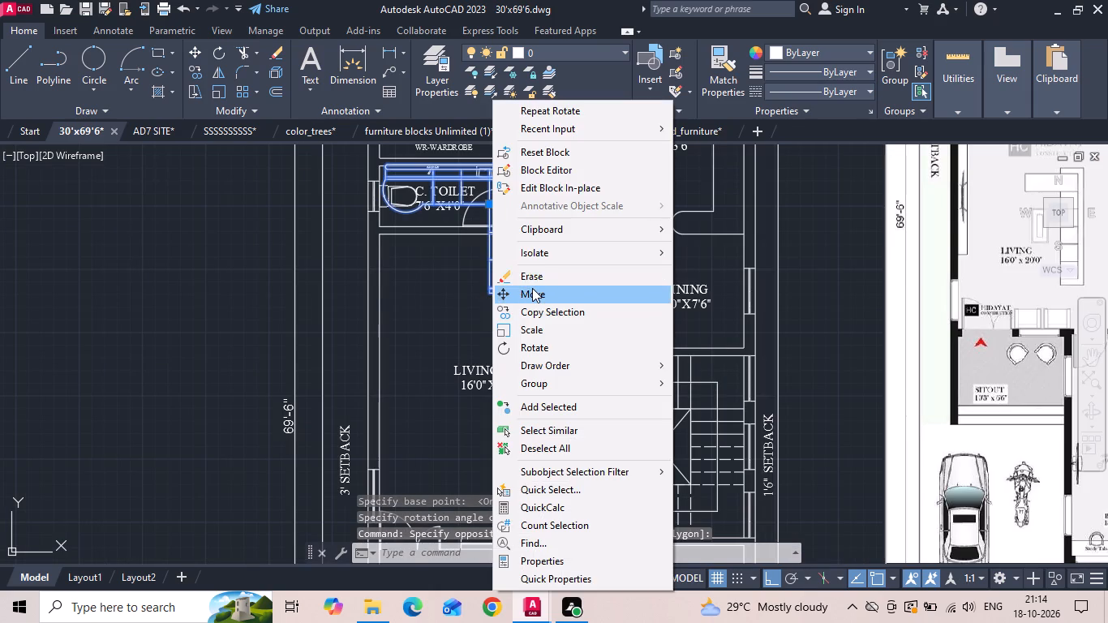
{"action": "left_click", "coordinate": [532, 288]}
{"action": "middle_click_drag", "start_coordinate": [525, 259], "coordinate": [524, 332]}
{"action": "scroll", "coordinate": [525, 241], "scroll_direction": "up", "scroll_amount": 4}
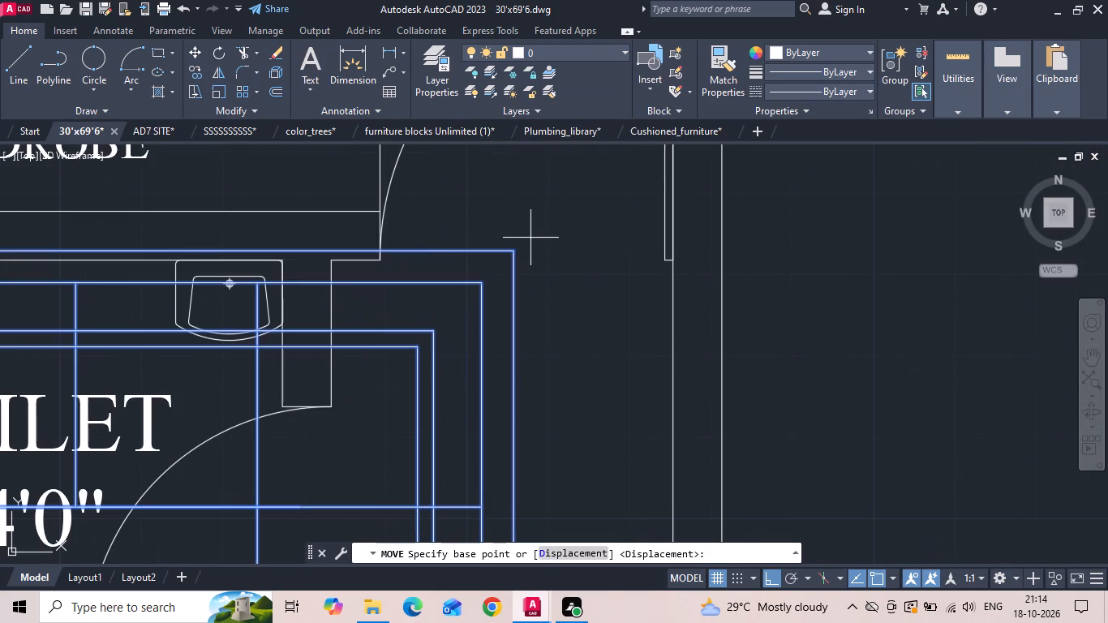
{"action": "left_click", "coordinate": [509, 256]}
{"action": "scroll", "coordinate": [500, 254], "scroll_direction": "down", "scroll_amount": 4}
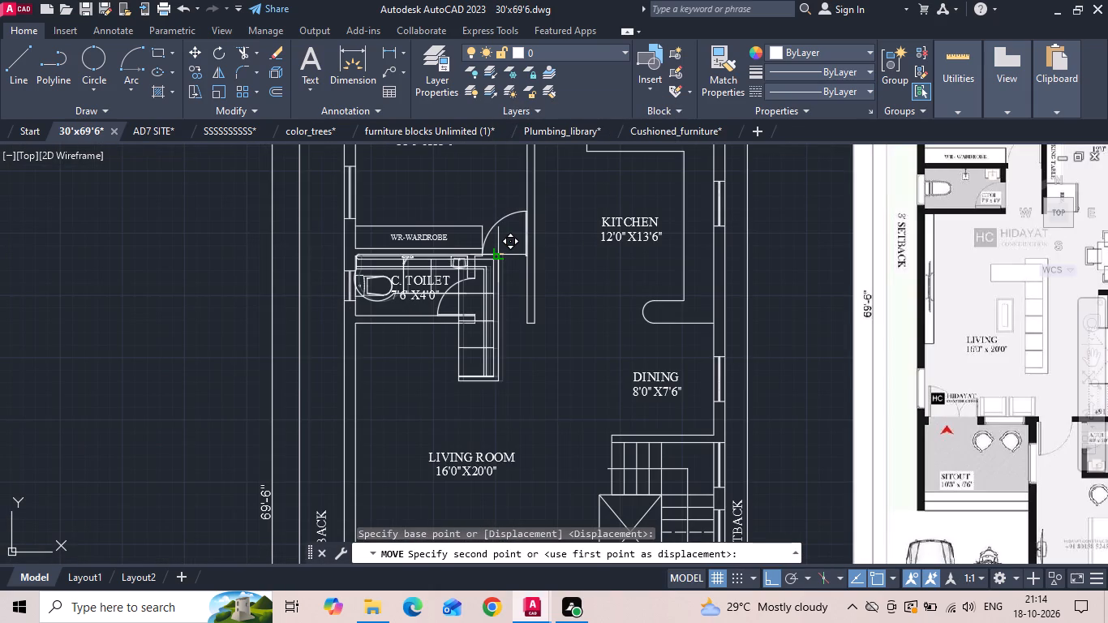
{"action": "scroll", "coordinate": [498, 350], "scroll_direction": "up", "scroll_amount": 2}
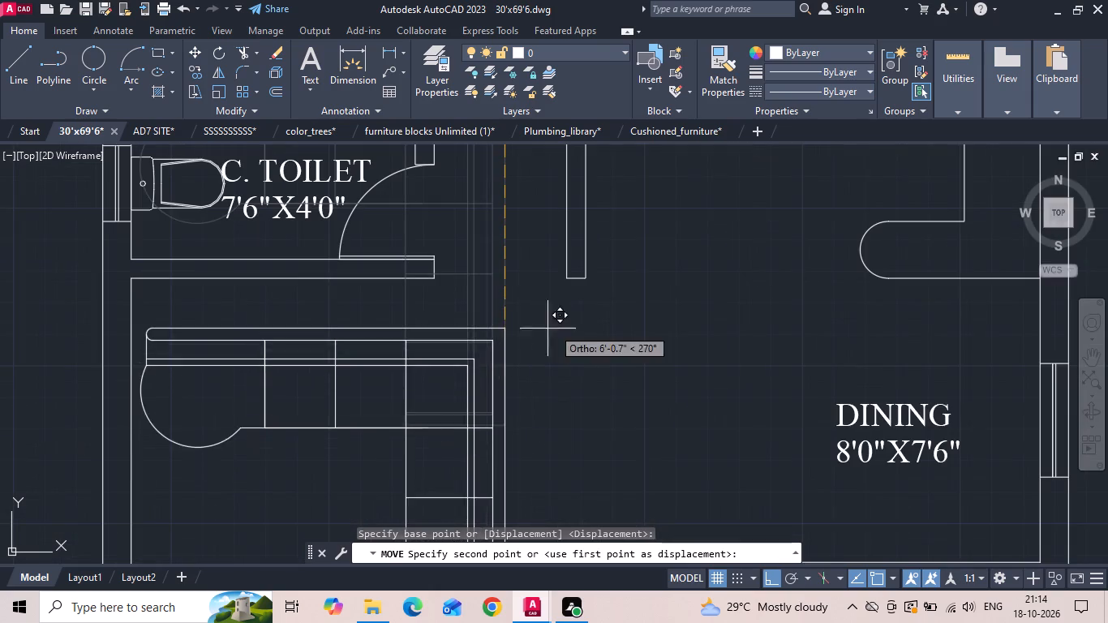
{"action": "left_click", "coordinate": [586, 281]}
Move the sofa straight down into the living room, leaving a gap from the common toilet wall.
{"action": "scroll", "coordinate": [586, 281], "scroll_direction": "down", "scroll_amount": 2}
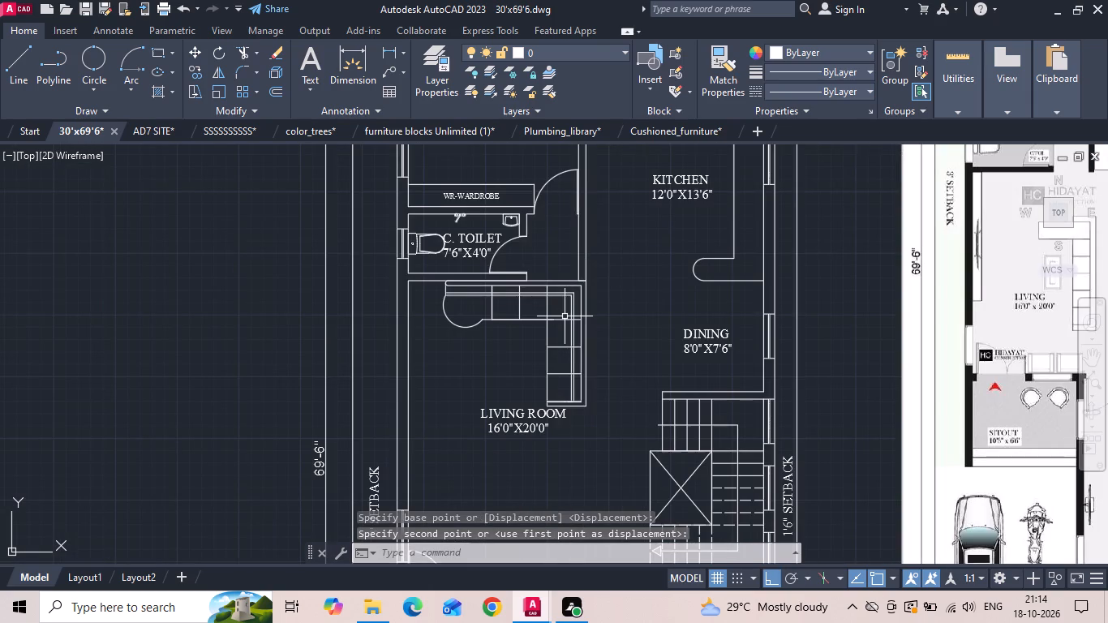
{"action": "left_click", "coordinate": [565, 316]}
{"action": "left_click", "coordinate": [523, 336]}
{"action": "right_click", "coordinate": [523, 336]}
{"action": "left_click", "coordinate": [573, 288]}
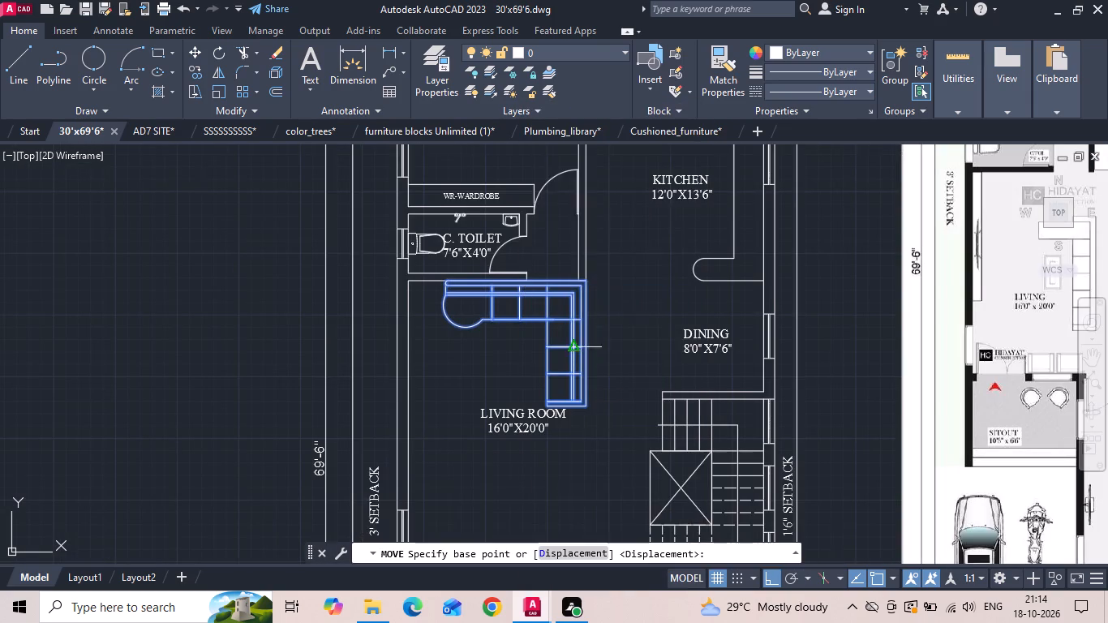
{"action": "middle_click_drag", "start_coordinate": [574, 350], "coordinate": [525, 238]}
{"action": "left_click_drag", "start_coordinate": [564, 244], "coordinate": [560, 281]}
{"action": "left_click", "coordinate": [560, 317]}
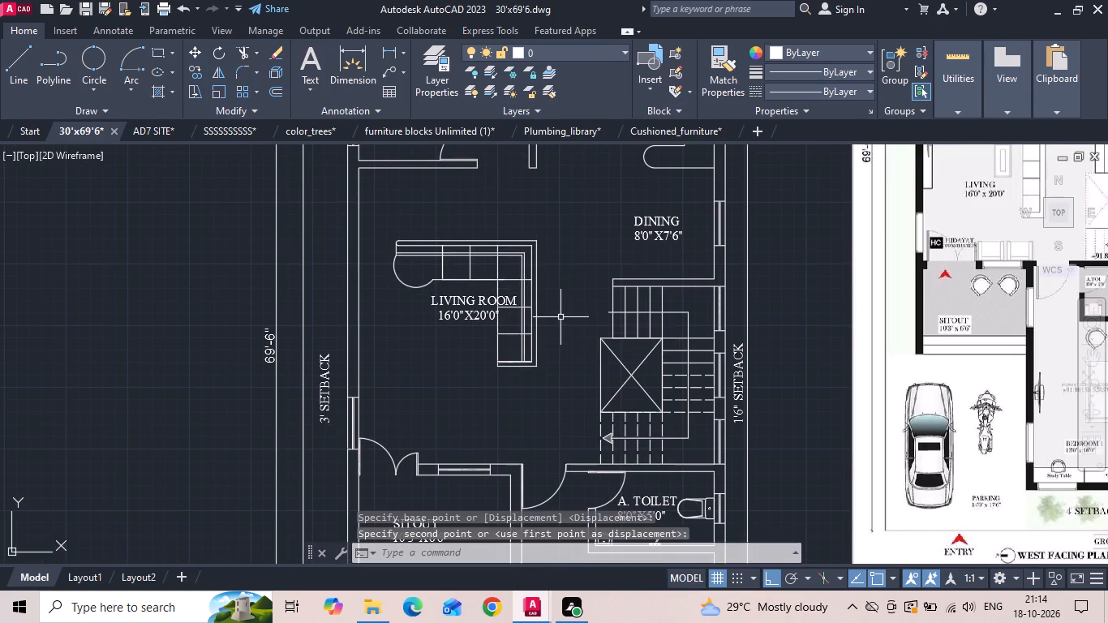
Move the ground-floor LIVING ROOM 16'0"X20'0" label straight down, clear of the sofa's seats.
{"action": "scroll", "coordinate": [309, 279], "scroll_direction": "down", "scroll_amount": 1}
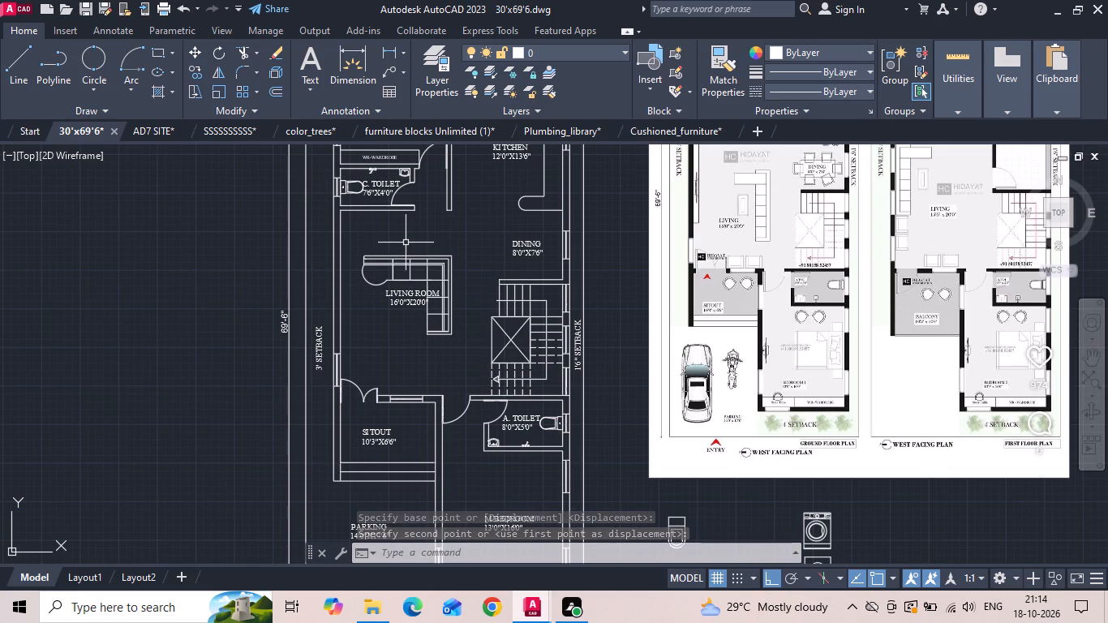
{"action": "scroll", "coordinate": [406, 243], "scroll_direction": "up", "scroll_amount": 2}
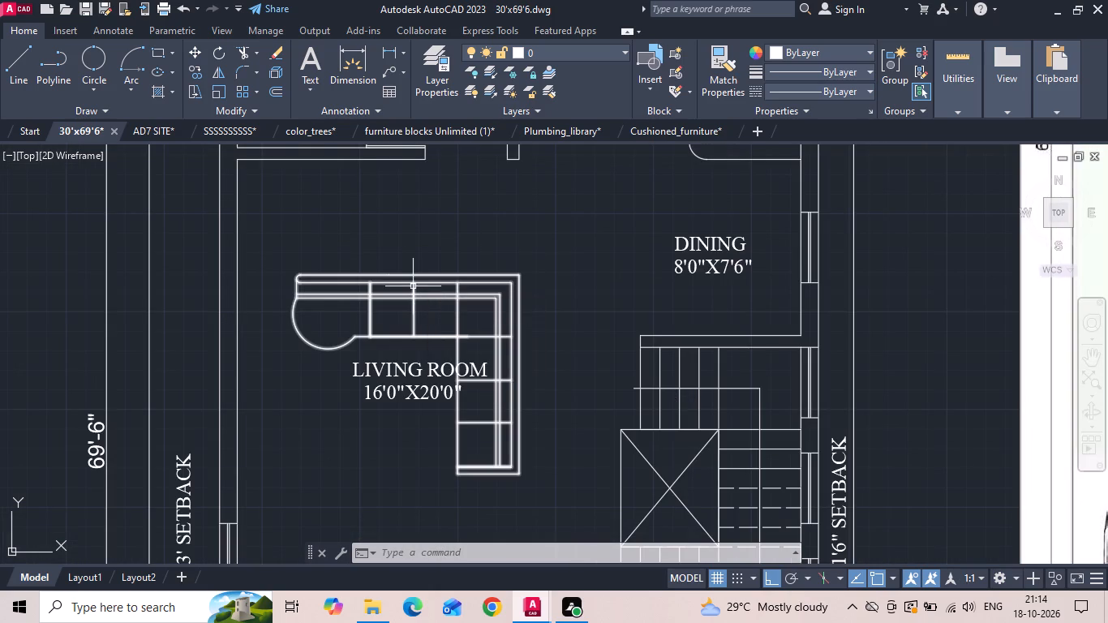
{"action": "left_click", "coordinate": [419, 369]}
{"action": "right_click", "coordinate": [419, 369]}
{"action": "left_click", "coordinate": [459, 296]}
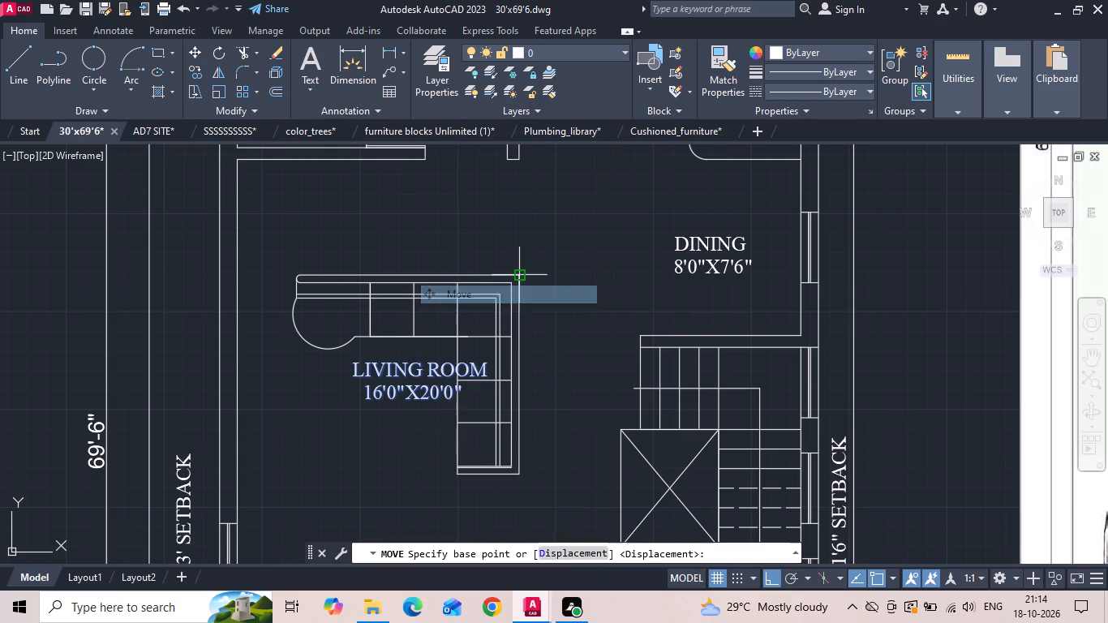
{"action": "left_click", "coordinate": [532, 277]}
{"action": "left_click", "coordinate": [541, 393]}
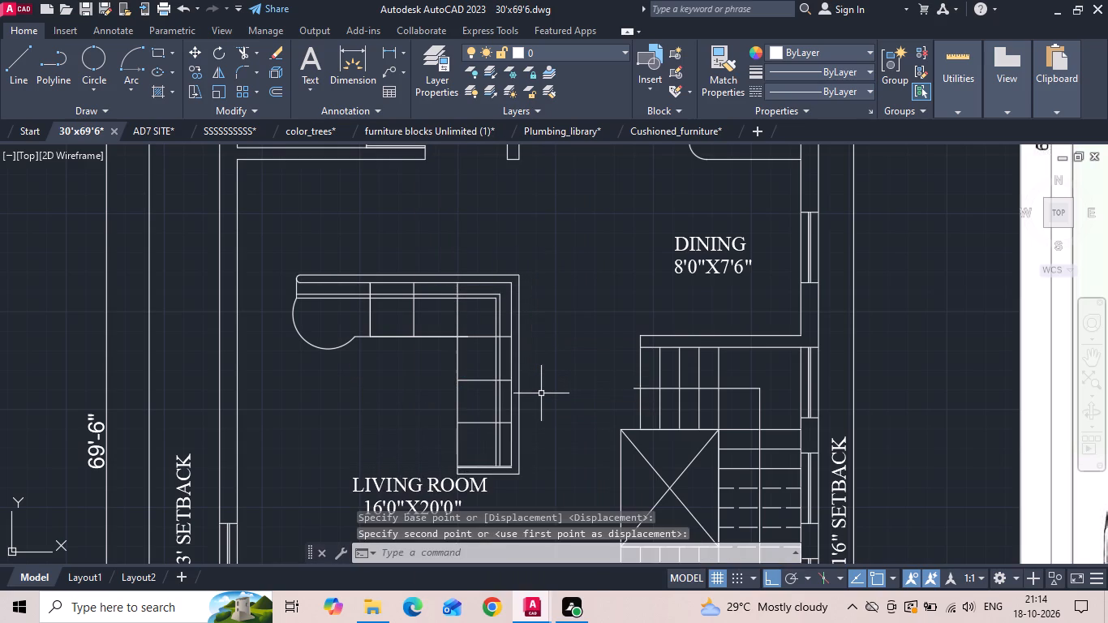
Explode the L-shaped sofa block in the ground-floor living room.
{"action": "key", "text": "x"}
{"action": "key", "text": "space"}
{"action": "left_click", "coordinate": [408, 337]}
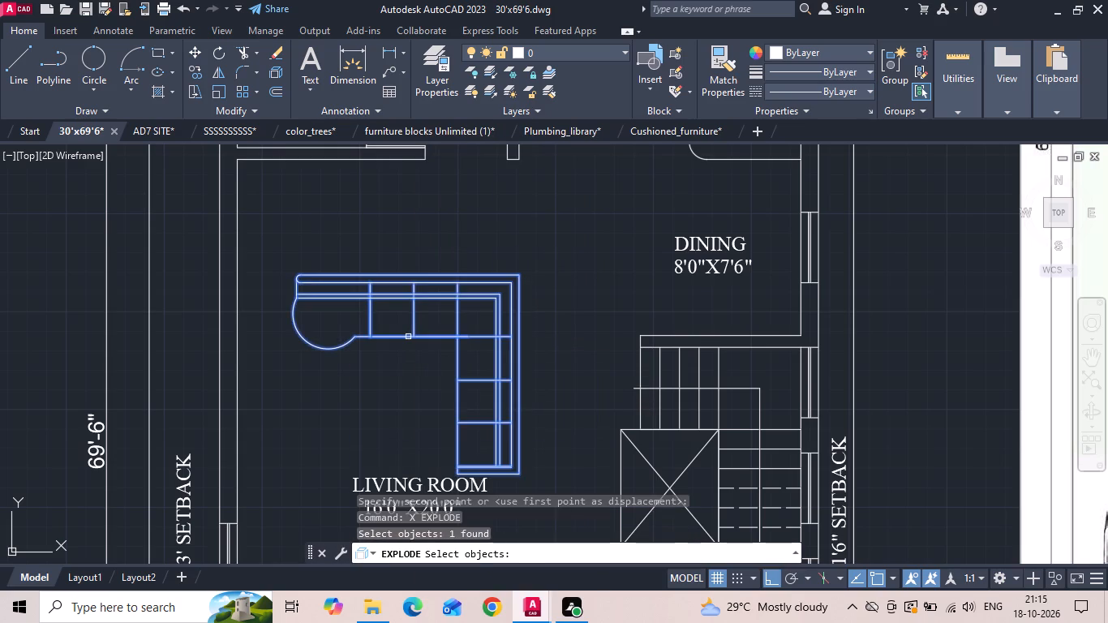
{"action": "key", "text": "space"}
{"action": "key", "text": "space"}
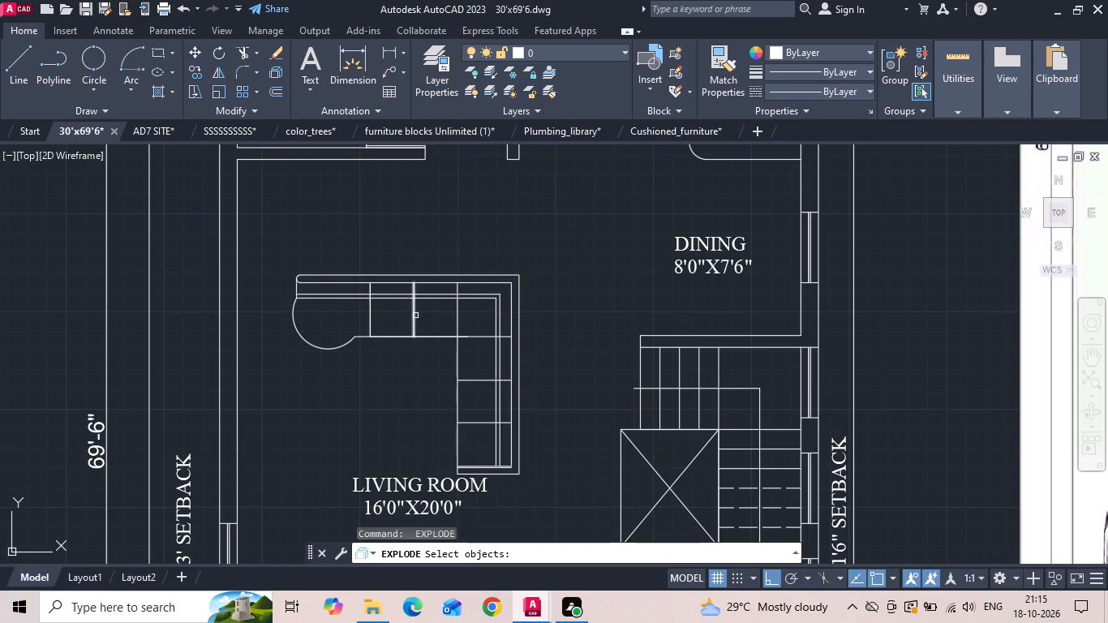
Delete the two seat-divider lines in the living-room sofa's horizontal arm, next to the rounded end, and save the drawing.
{"action": "key", "text": "Escape"}
{"action": "left_click", "coordinate": [429, 318]}
{"action": "left_click", "coordinate": [332, 325]}
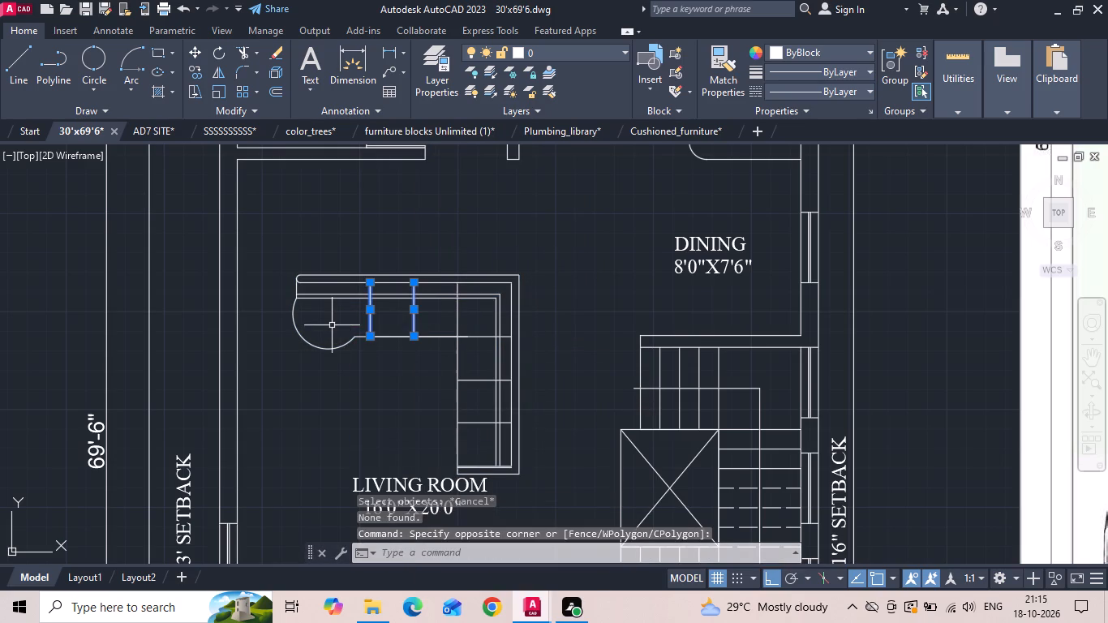
{"action": "key", "text": "Delete"}
{"action": "key", "text": "ctrl+s"}
{"action": "key", "text": "ctrl+s"}
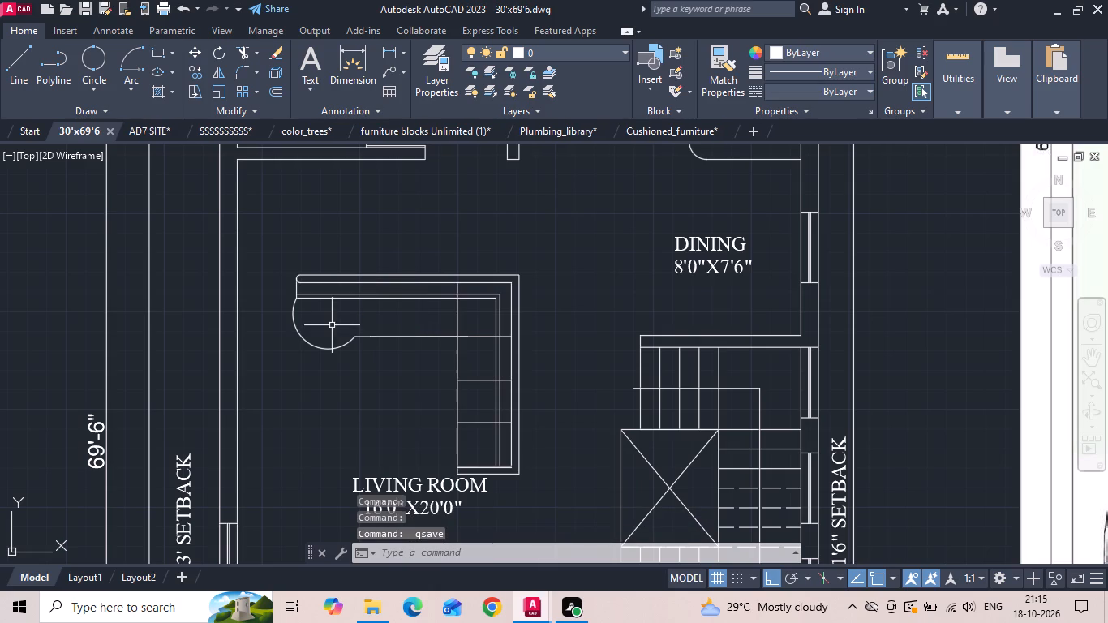
Delete the short front-edge segment beside the sofa's rounded end and extend the remaining front edge to the curve.
{"action": "left_click", "coordinate": [298, 251]}
{"action": "left_click", "coordinate": [400, 397]}
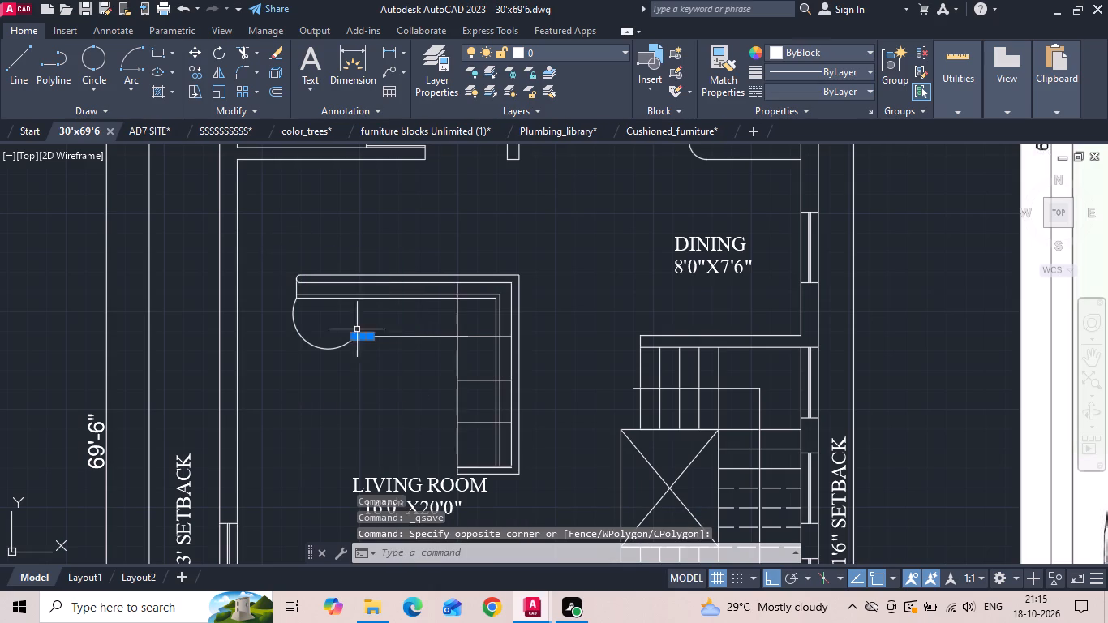
{"action": "key", "text": "Delete"}
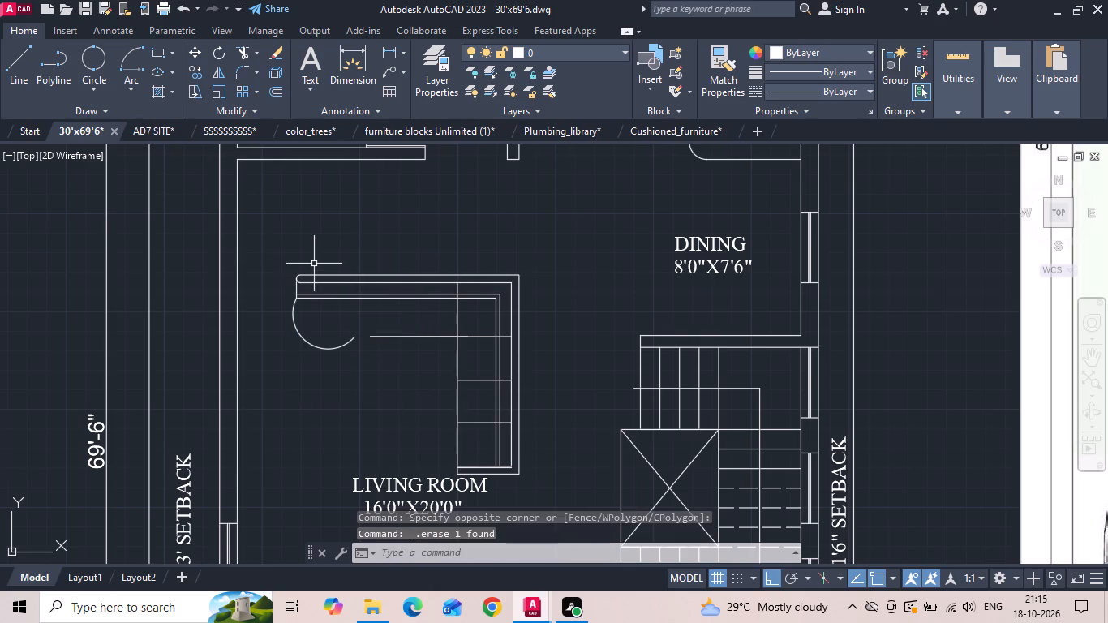
{"action": "type", "text": "EX"}
{"action": "key", "text": "space"}
{"action": "left_click", "coordinate": [375, 339]}
{"action": "left_click", "coordinate": [374, 325]}
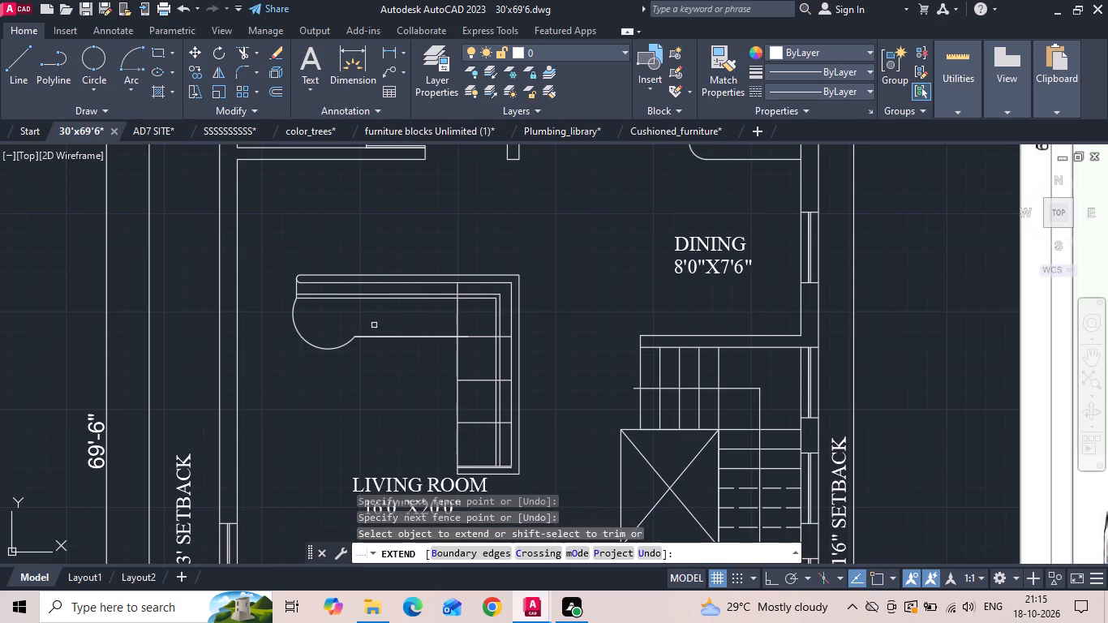
{"action": "key", "text": "Escape"}
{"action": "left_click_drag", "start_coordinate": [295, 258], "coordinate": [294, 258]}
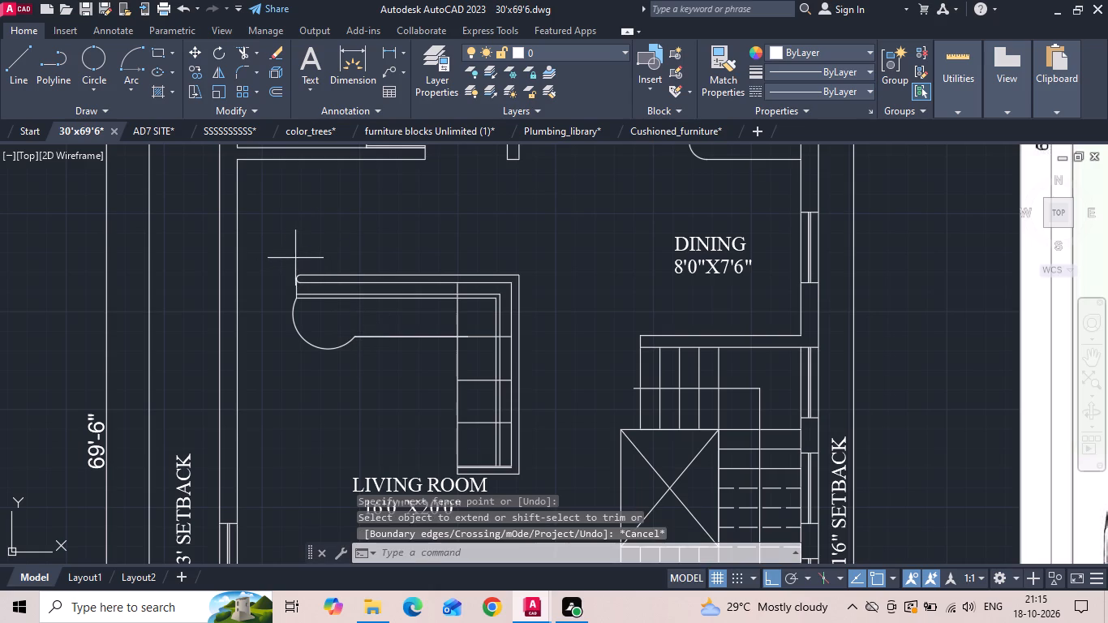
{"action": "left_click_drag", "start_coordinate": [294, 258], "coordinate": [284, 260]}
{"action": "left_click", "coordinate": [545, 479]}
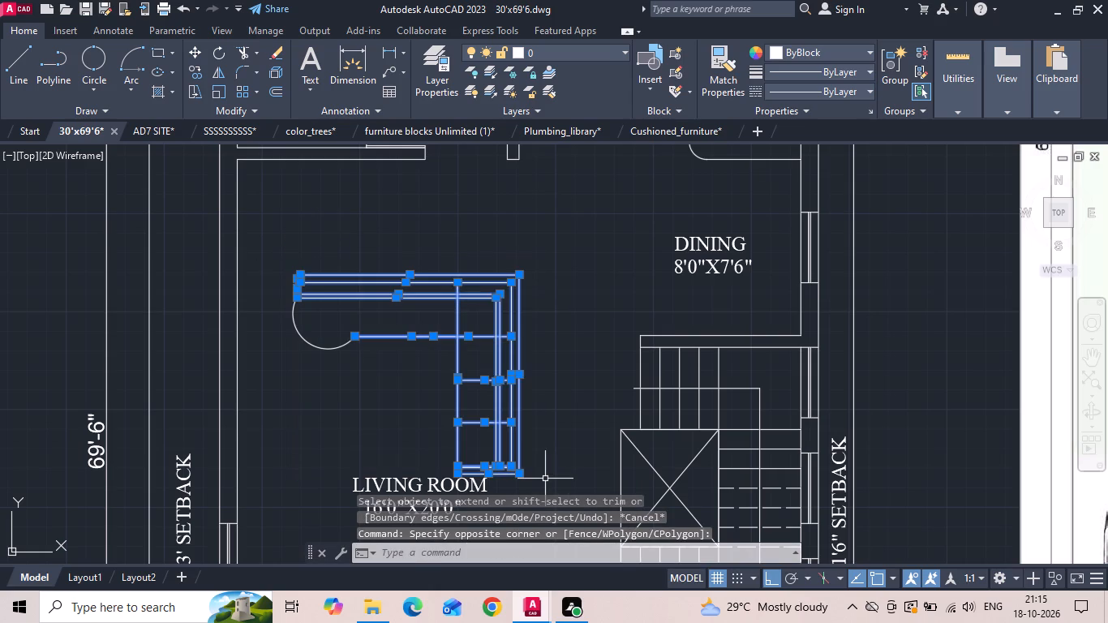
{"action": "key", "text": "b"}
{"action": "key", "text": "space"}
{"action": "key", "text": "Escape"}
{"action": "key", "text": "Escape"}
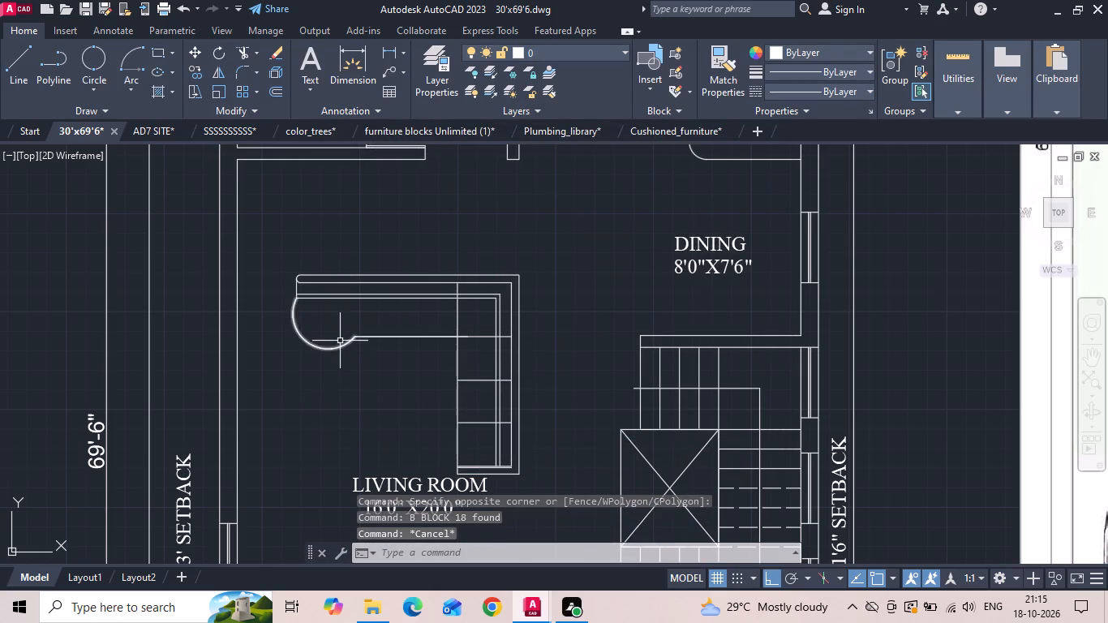
Define all parts of the living-room sofa, including its rounded end, as an annotative block named SOFA that opens in the block editor.
{"action": "left_click", "coordinate": [268, 246]}
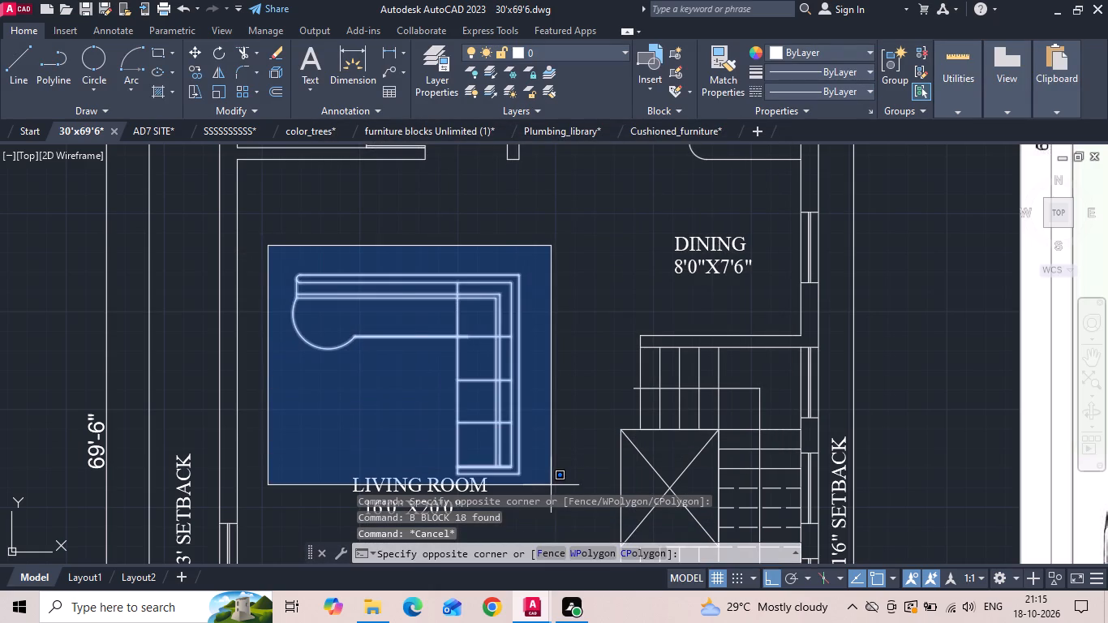
{"action": "left_click", "coordinate": [551, 485]}
{"action": "type", "text": "B"}
{"action": "key", "text": "space"}
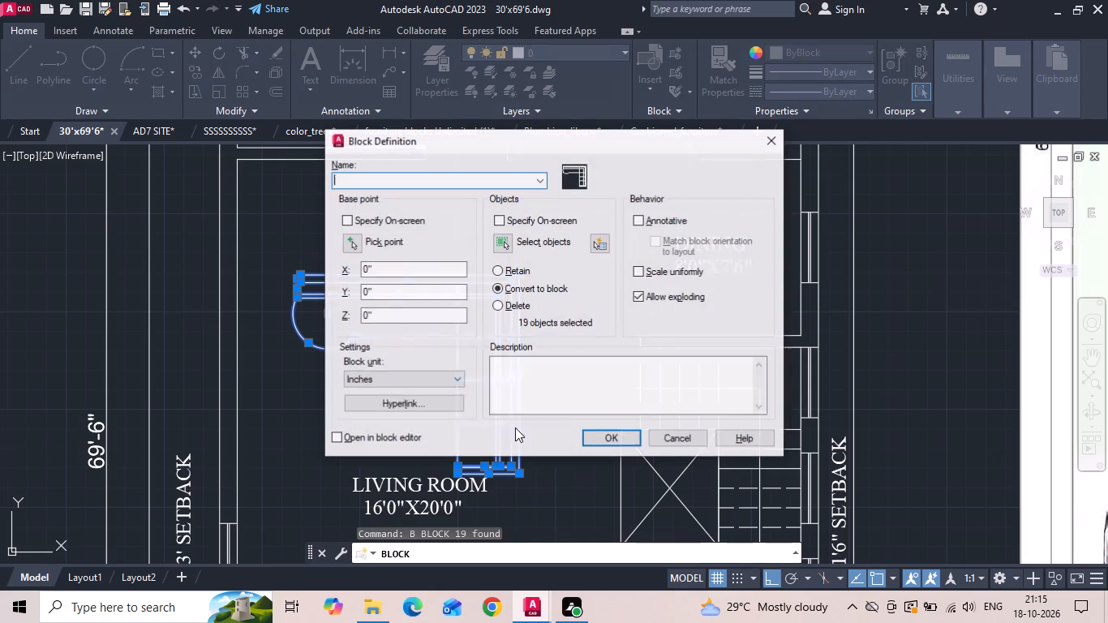
{"action": "left_click", "coordinate": [496, 241]}
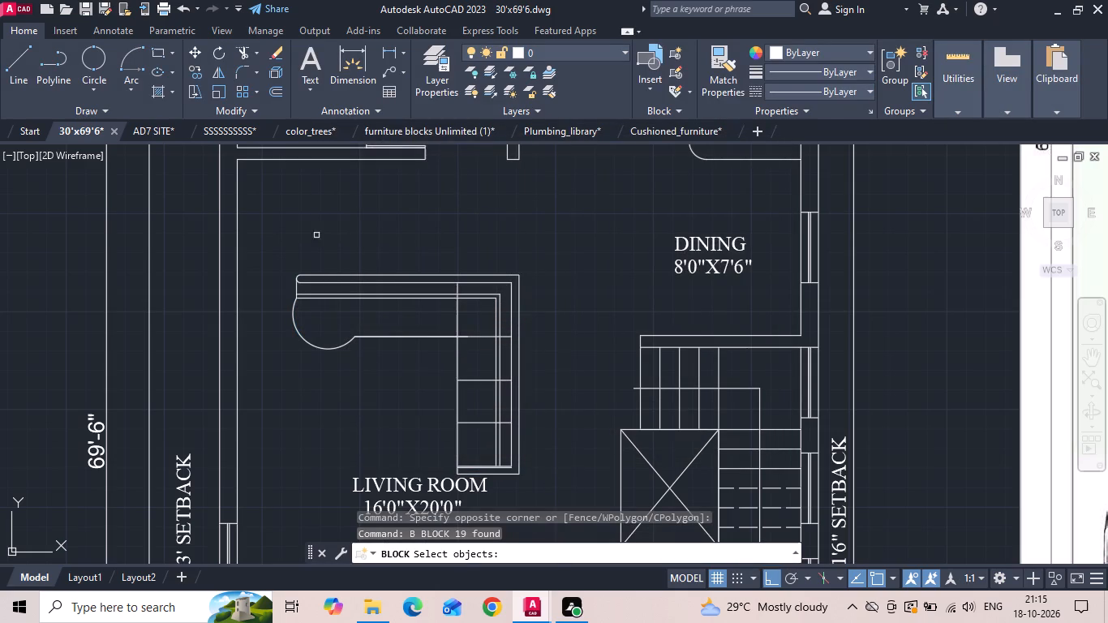
{"action": "left_click_drag", "start_coordinate": [285, 240], "coordinate": [281, 251]}
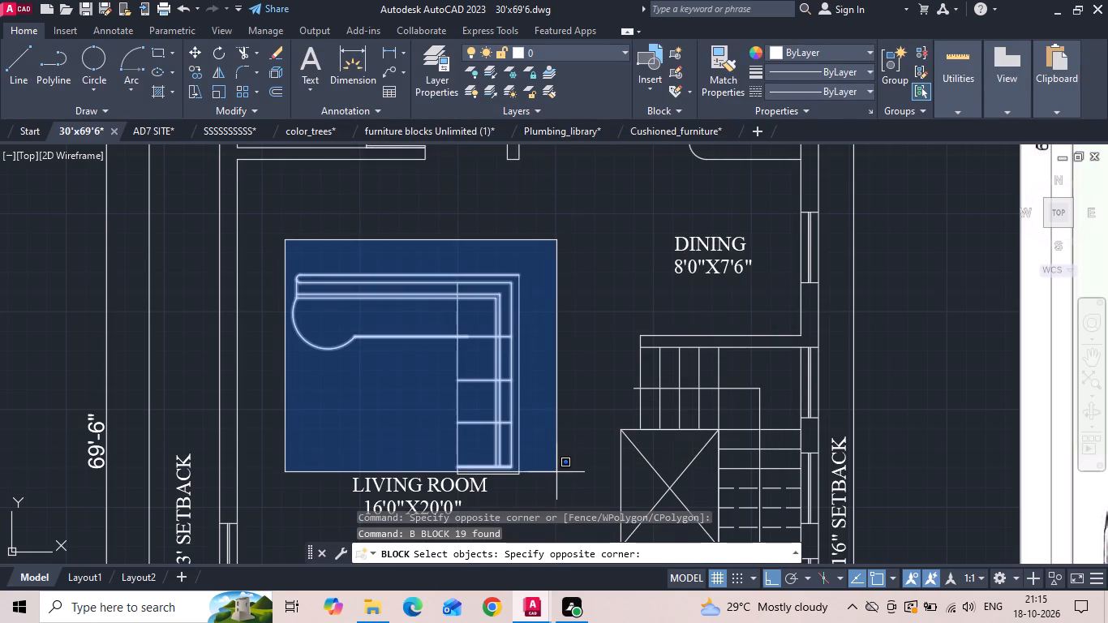
{"action": "left_click", "coordinate": [559, 478]}
{"action": "key", "text": "Return"}
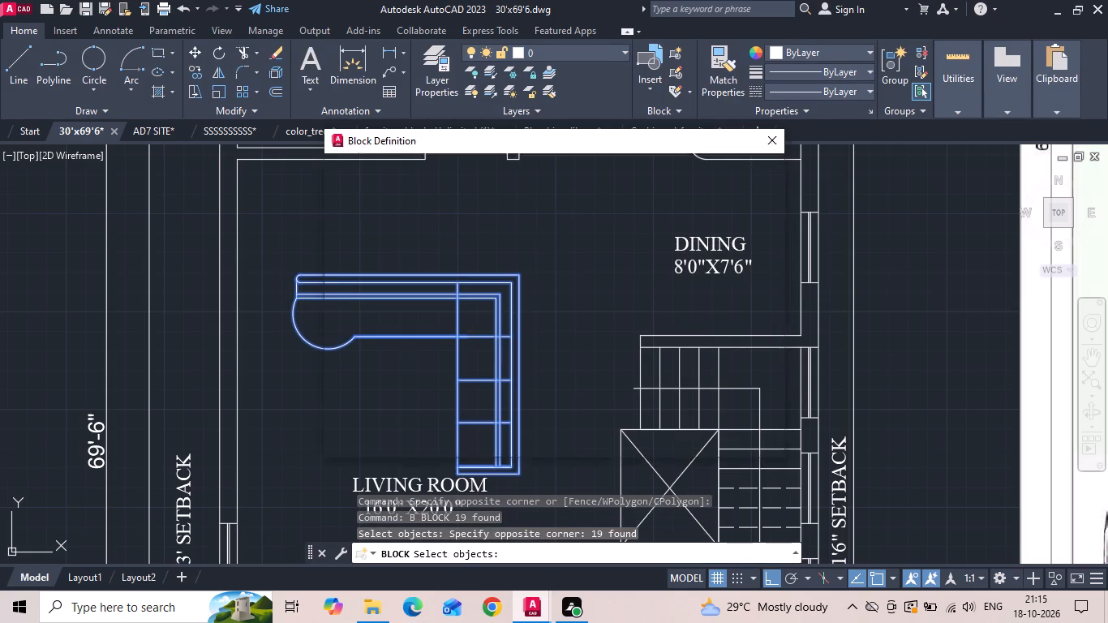
{"action": "type", "text": "SOFA"}
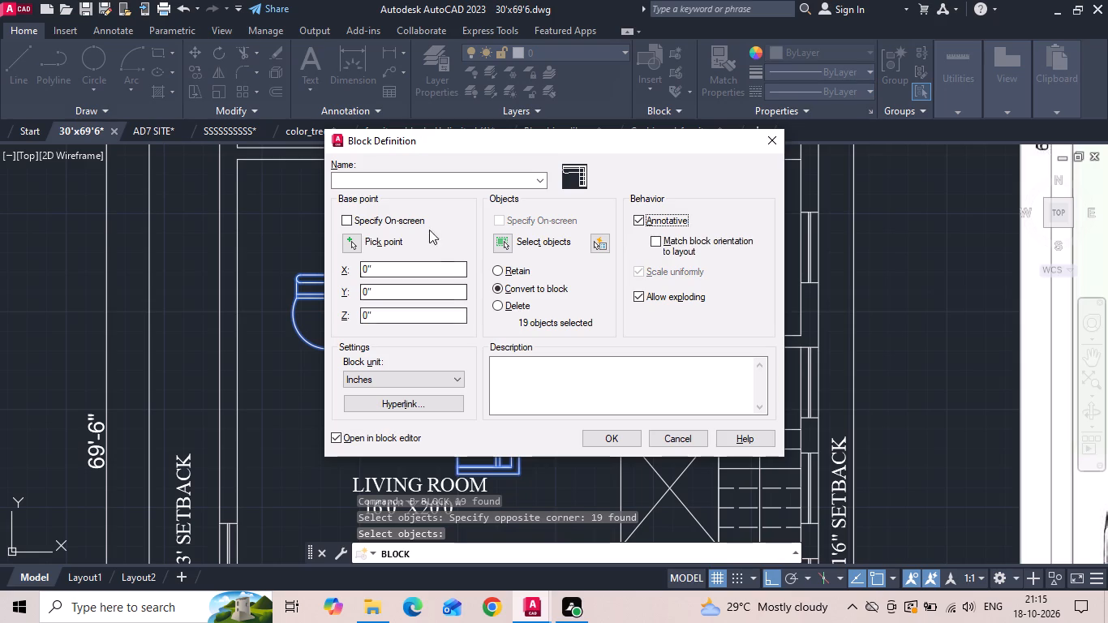
{"action": "left_click", "coordinate": [439, 180]}
{"action": "type", "text": "SOFA"}
{"action": "key", "text": "Return"}
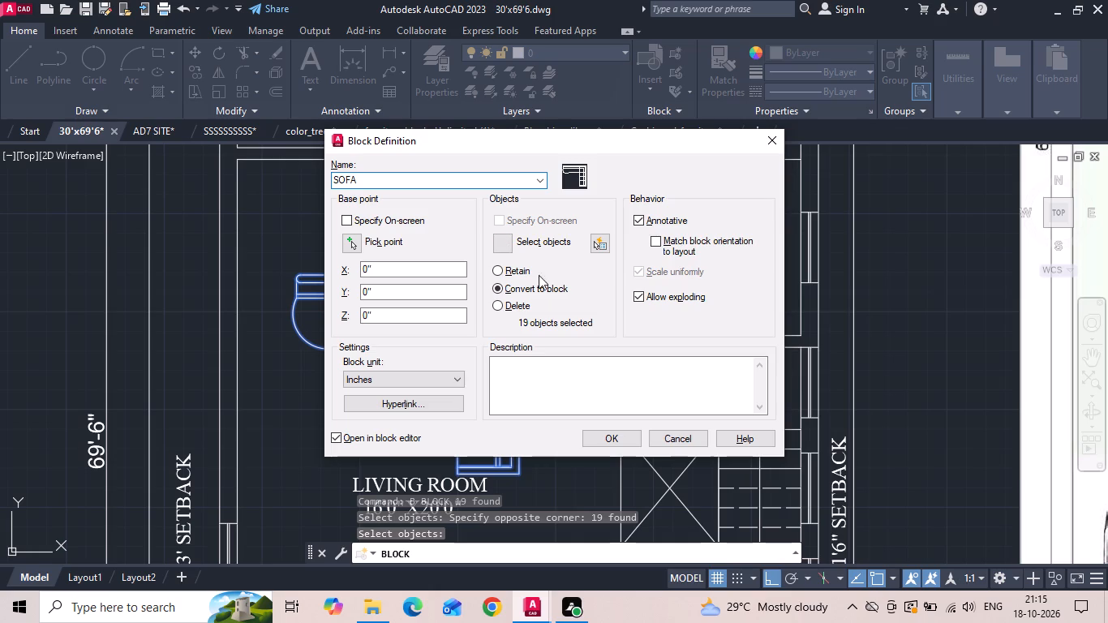
{"action": "left_click", "coordinate": [595, 440]}
Close the block authoring palettes, undo back out of the block editor, and check that the sofa selects as one block.
{"action": "scroll", "coordinate": [518, 294], "scroll_direction": "down", "scroll_amount": 2}
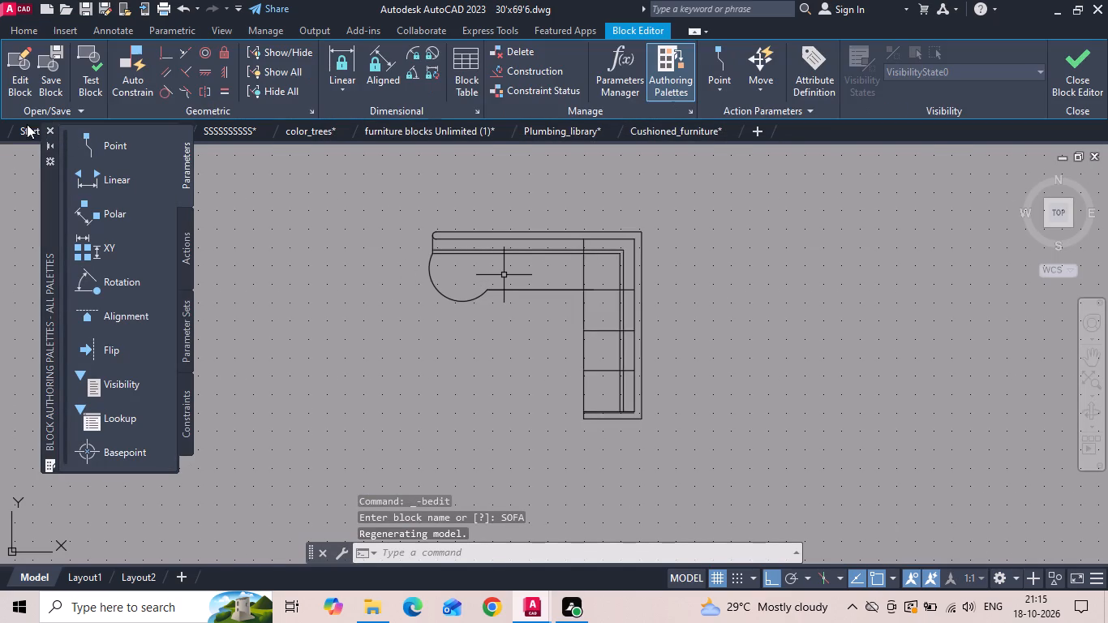
{"action": "left_click", "coordinate": [56, 130]}
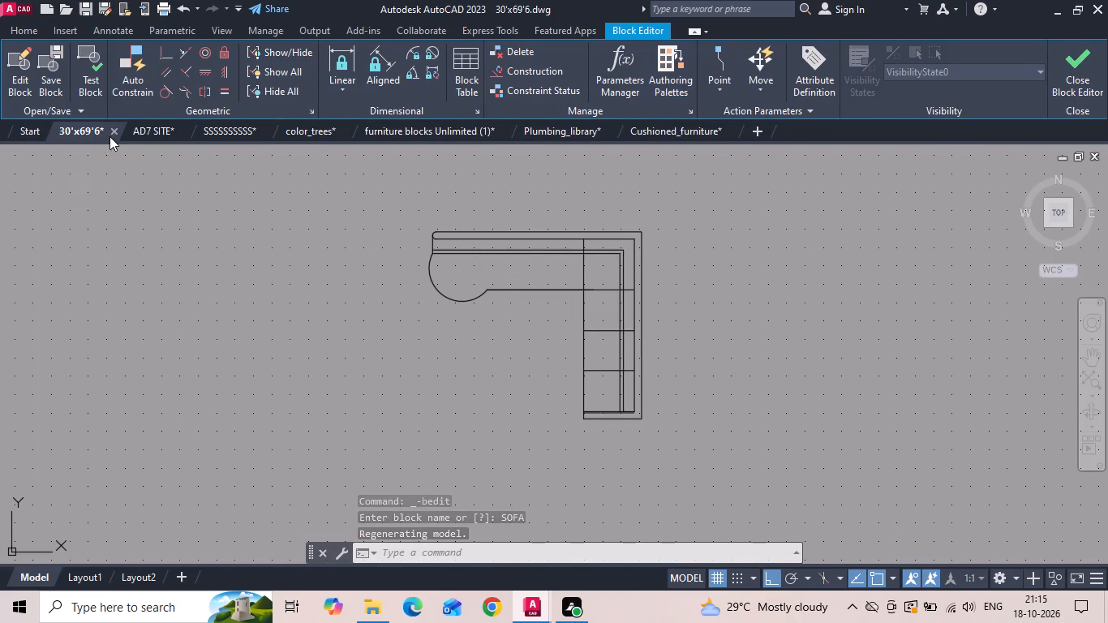
{"action": "left_click", "coordinate": [663, 324]}
{"action": "key", "text": "Escape"}
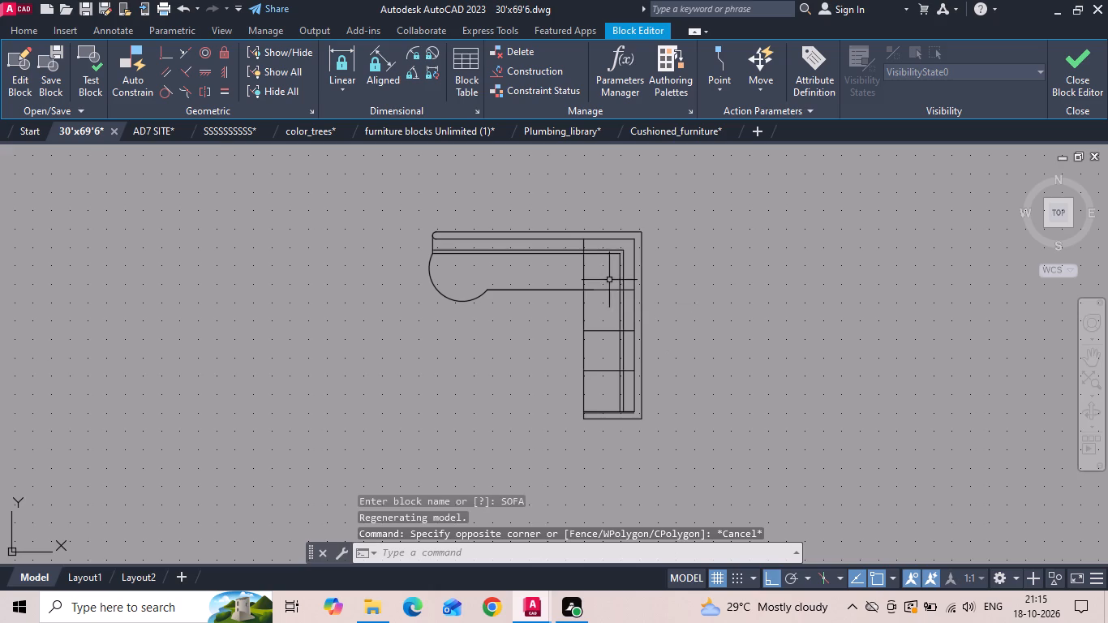
{"action": "key", "text": "Escape"}
{"action": "triple_click", "coordinate": [607, 291]}
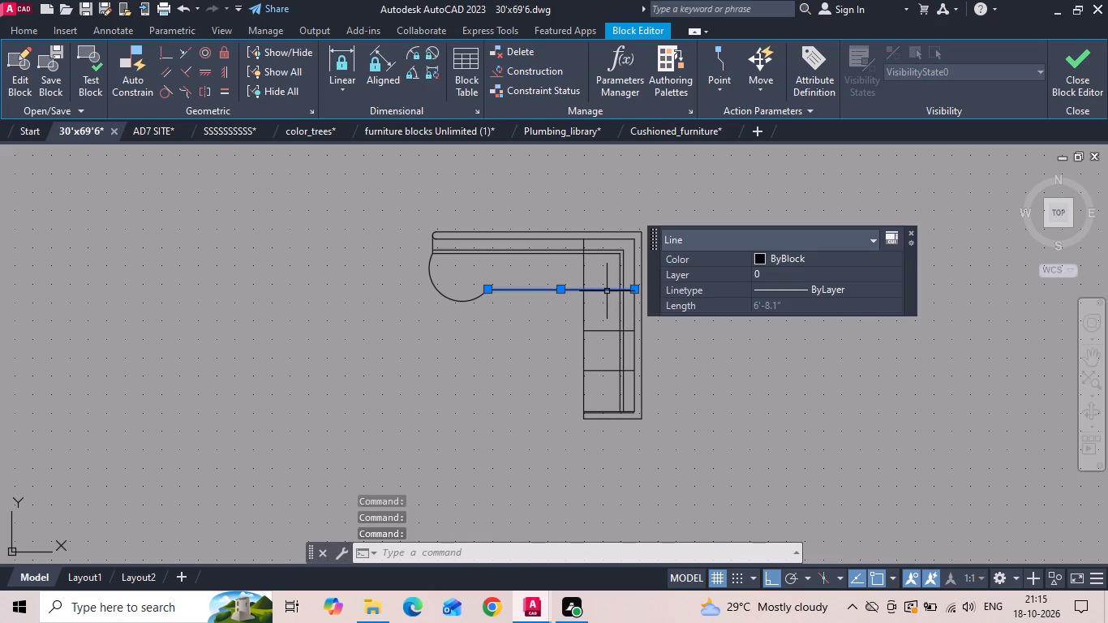
{"action": "key", "text": "Escape"}
{"action": "key", "text": "ctrl+z"}
{"action": "key", "text": "ctrl+z"}
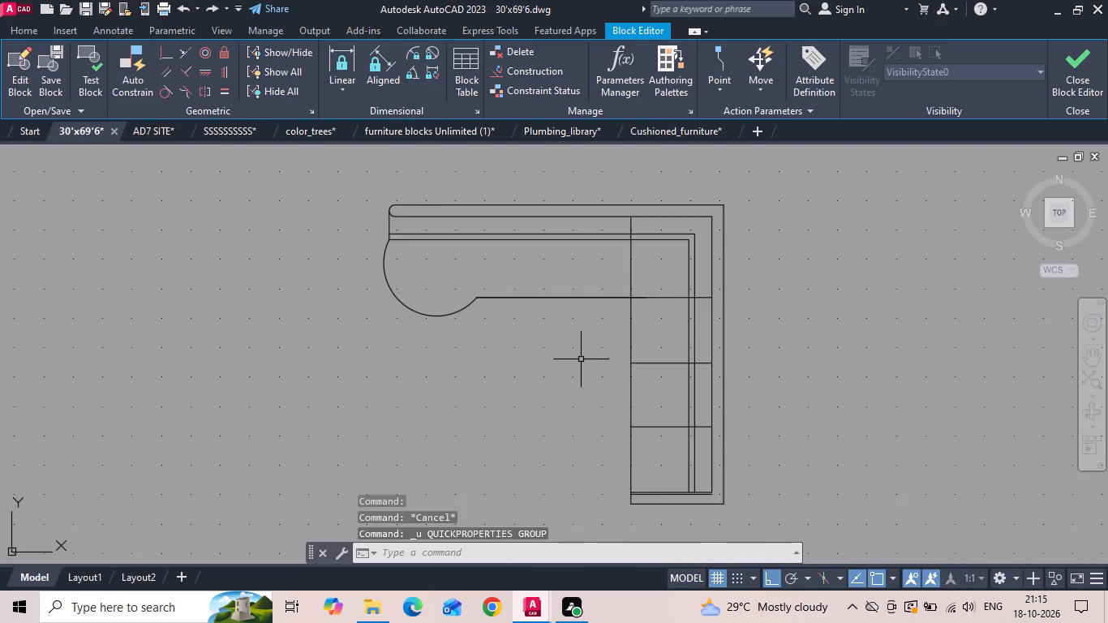
{"action": "key", "text": "ctrl+z"}
{"action": "left_click_drag", "start_coordinate": [533, 340], "coordinate": [526, 329]}
{"action": "left_click", "coordinate": [505, 300]}
{"action": "scroll", "coordinate": [505, 300], "scroll_direction": "down", "scroll_amount": 1}
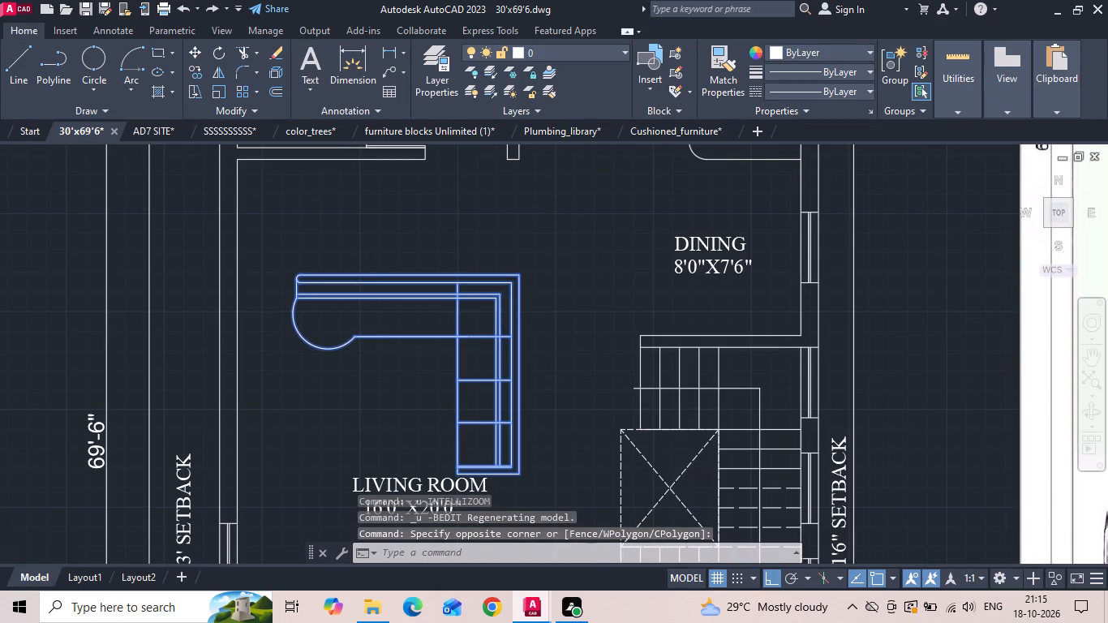
{"action": "key", "text": "Escape"}
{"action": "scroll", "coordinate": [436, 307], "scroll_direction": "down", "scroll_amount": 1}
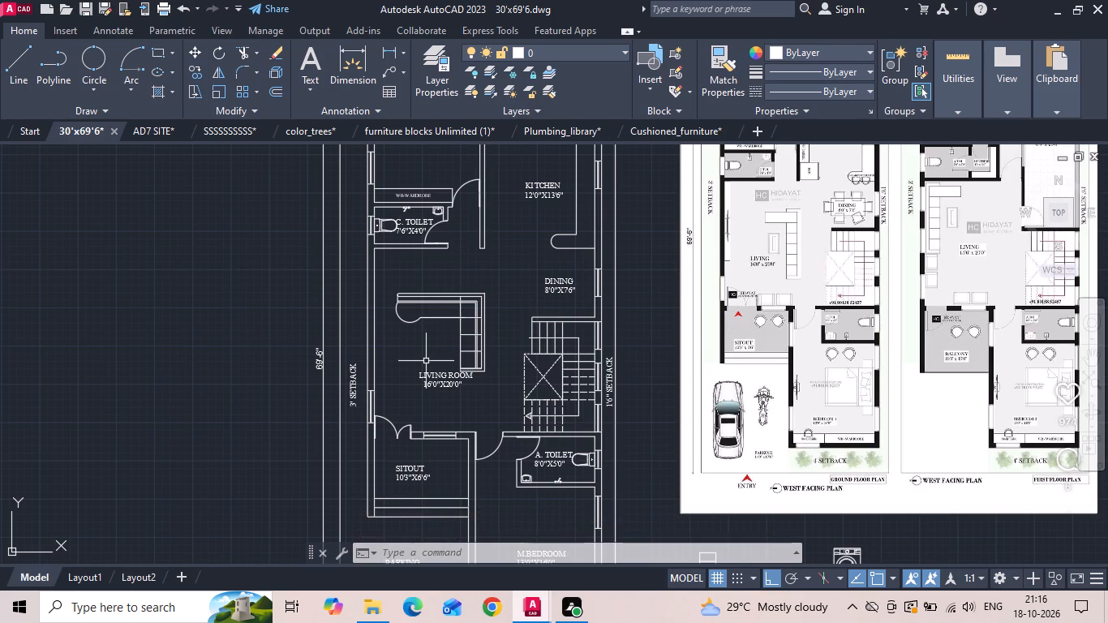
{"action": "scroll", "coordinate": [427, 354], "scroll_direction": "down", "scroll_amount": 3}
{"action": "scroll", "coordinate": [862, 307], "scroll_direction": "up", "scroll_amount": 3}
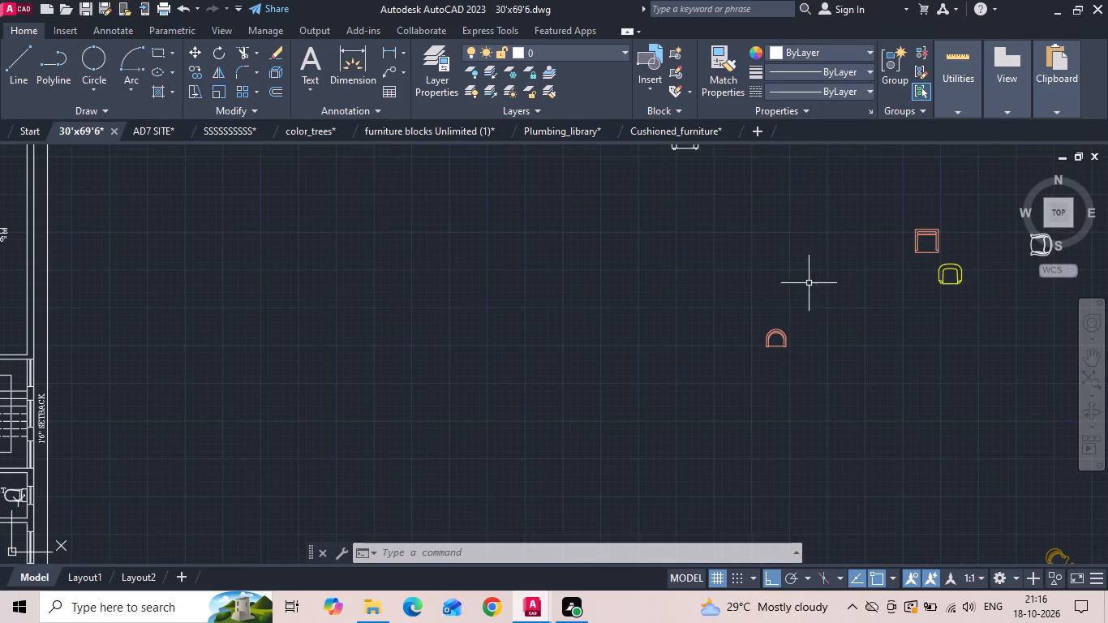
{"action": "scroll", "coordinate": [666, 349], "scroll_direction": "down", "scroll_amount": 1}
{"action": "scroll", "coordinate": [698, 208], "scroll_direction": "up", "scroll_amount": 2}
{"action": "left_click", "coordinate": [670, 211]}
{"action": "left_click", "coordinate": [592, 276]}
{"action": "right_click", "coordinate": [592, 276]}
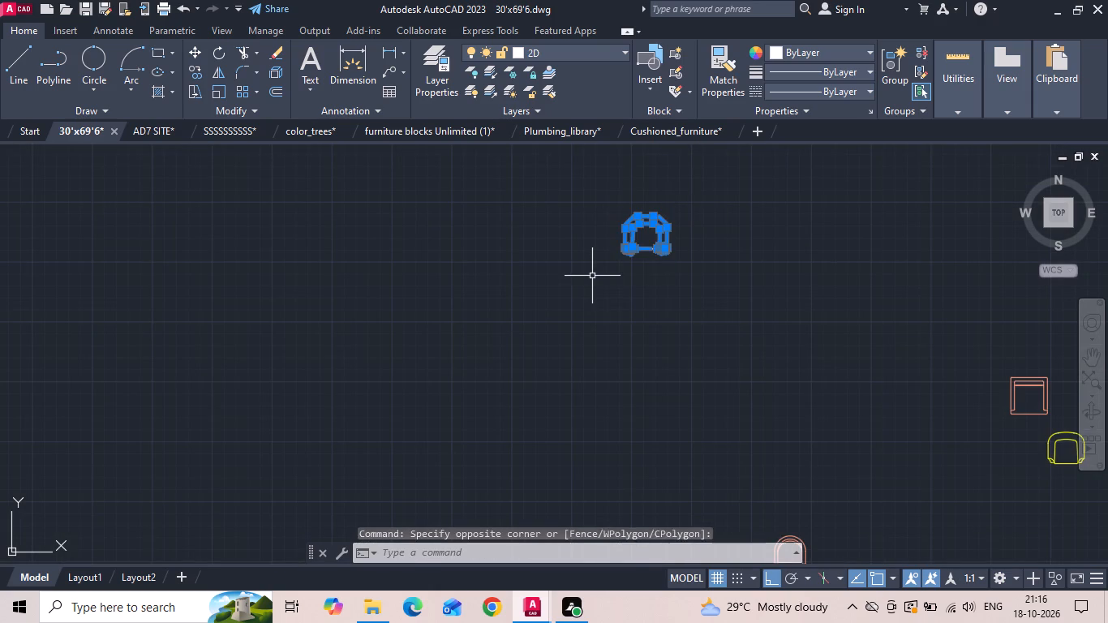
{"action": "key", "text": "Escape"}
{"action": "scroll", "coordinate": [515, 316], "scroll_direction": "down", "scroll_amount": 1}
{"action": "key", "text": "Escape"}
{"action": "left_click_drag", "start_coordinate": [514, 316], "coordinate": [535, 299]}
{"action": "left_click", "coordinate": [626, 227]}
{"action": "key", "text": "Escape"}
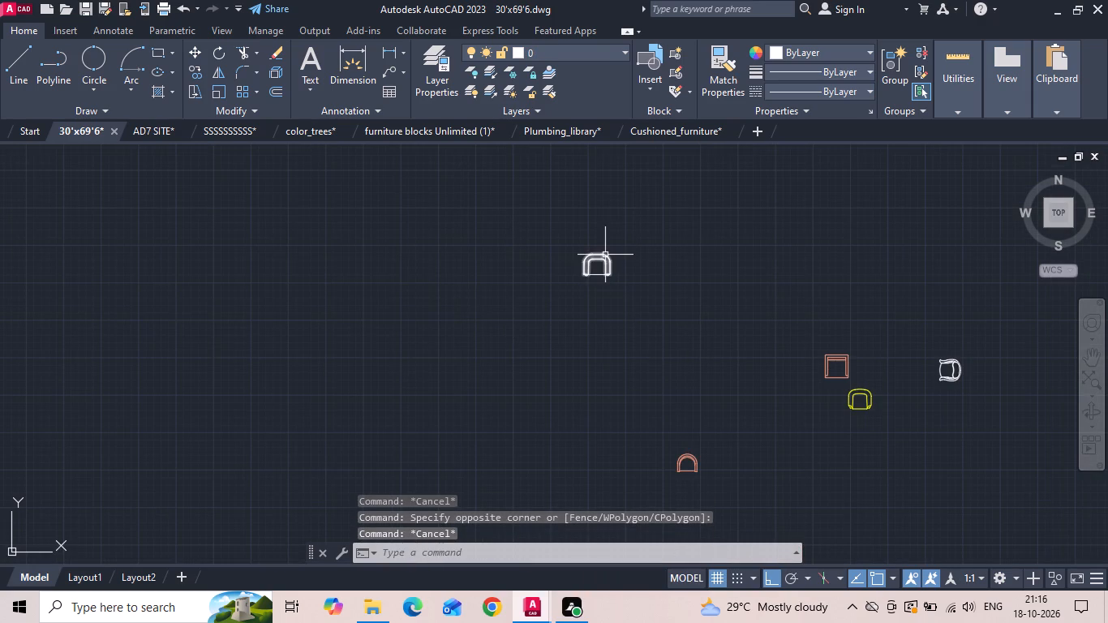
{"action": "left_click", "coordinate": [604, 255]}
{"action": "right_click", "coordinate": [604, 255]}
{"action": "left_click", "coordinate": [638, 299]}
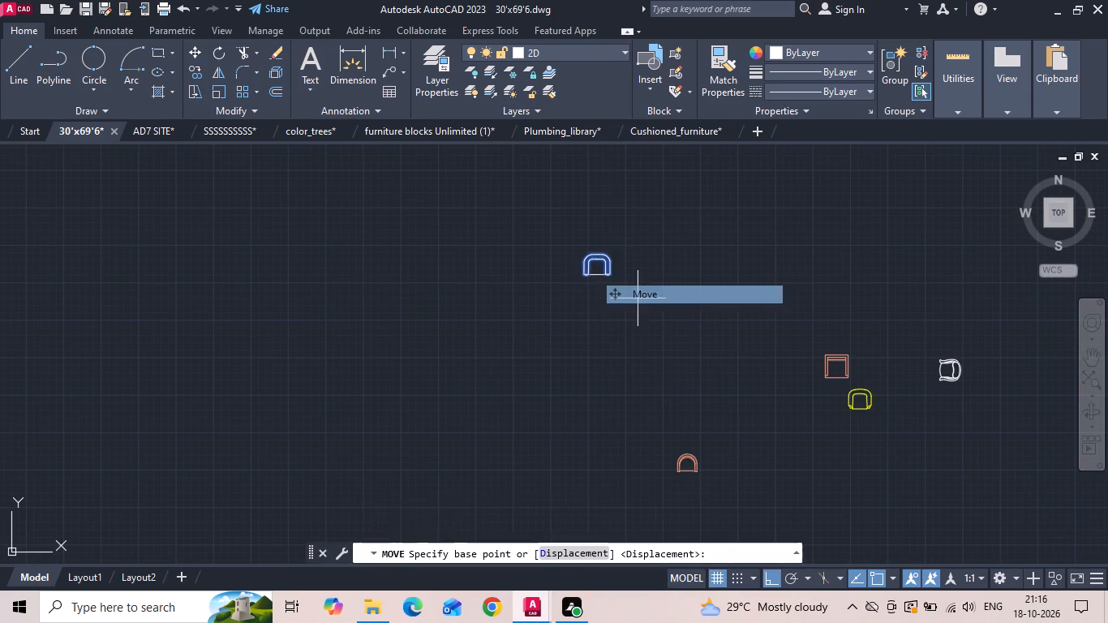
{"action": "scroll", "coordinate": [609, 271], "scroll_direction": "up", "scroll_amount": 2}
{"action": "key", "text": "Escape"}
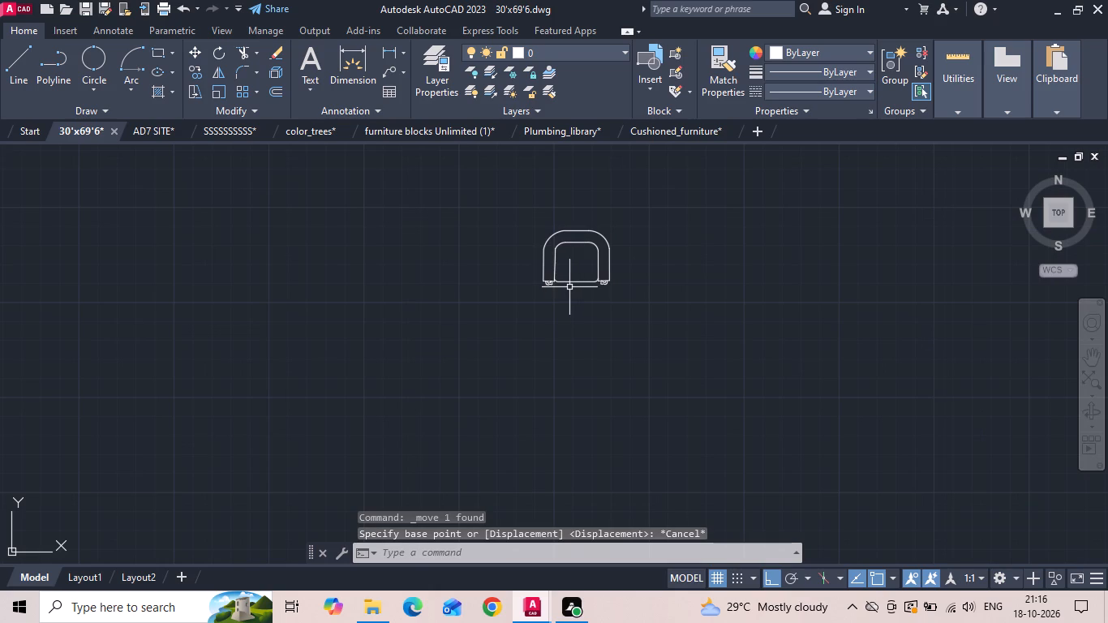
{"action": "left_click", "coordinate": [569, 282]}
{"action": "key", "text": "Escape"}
Define the parts of the white armchair among the loose chairs beside the plans as a uniformly scaled block named S 1.
{"action": "left_click_drag", "start_coordinate": [518, 311], "coordinate": [552, 282]}
{"action": "left_click", "coordinate": [651, 204]}
{"action": "type", "text": "B"}
{"action": "key", "text": "space"}
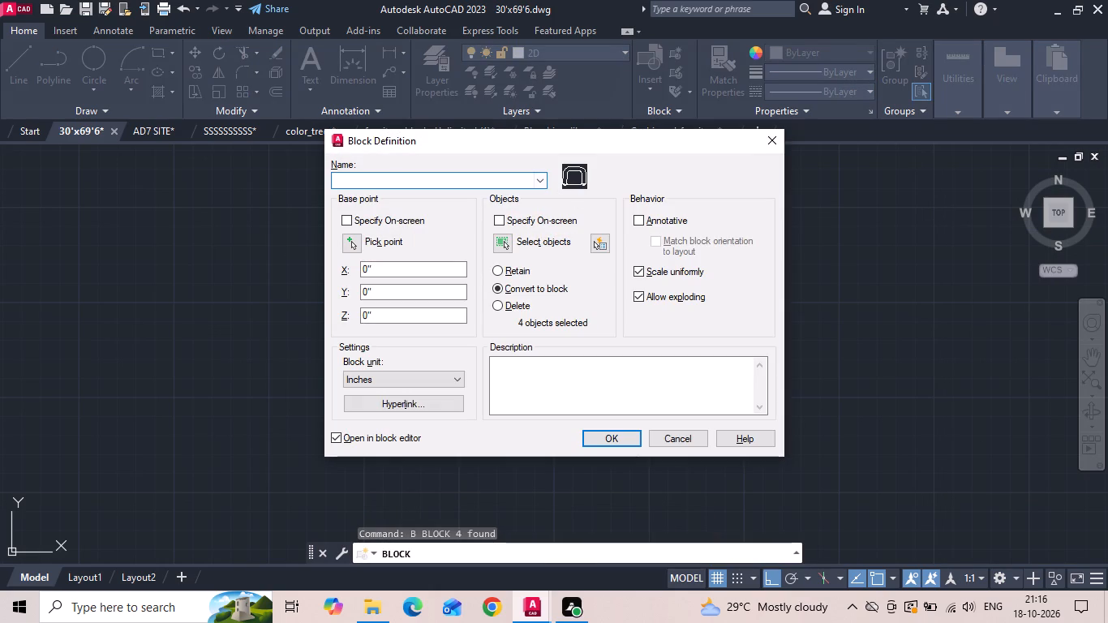
{"action": "left_click", "coordinate": [481, 180]}
{"action": "key", "text": "s"}
{"action": "key", "text": "space"}
{"action": "type", "text": "1"}
{"action": "left_click", "coordinate": [505, 240]}
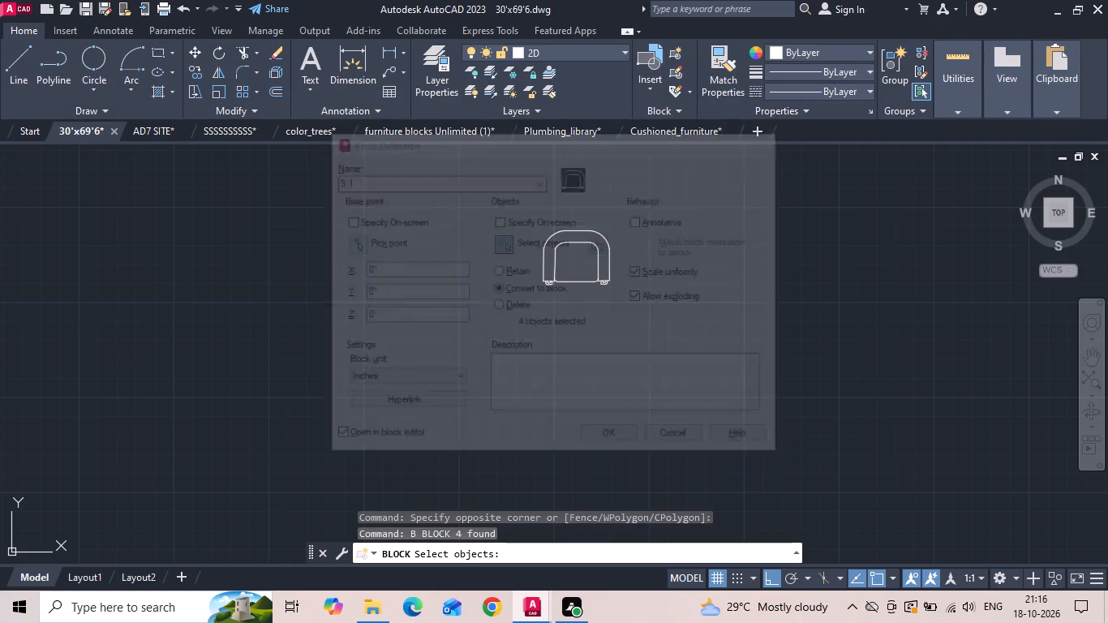
{"action": "left_click_drag", "start_coordinate": [508, 208], "coordinate": [562, 277]}
{"action": "left_click", "coordinate": [728, 380]}
{"action": "key", "text": "space"}
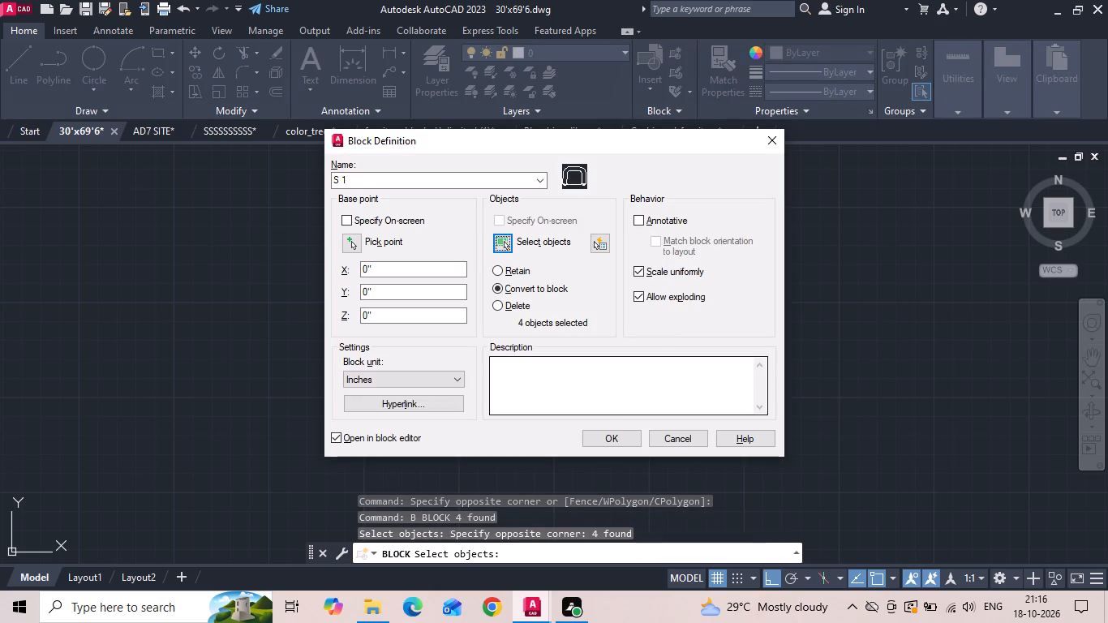
{"action": "left_click", "coordinate": [602, 435]}
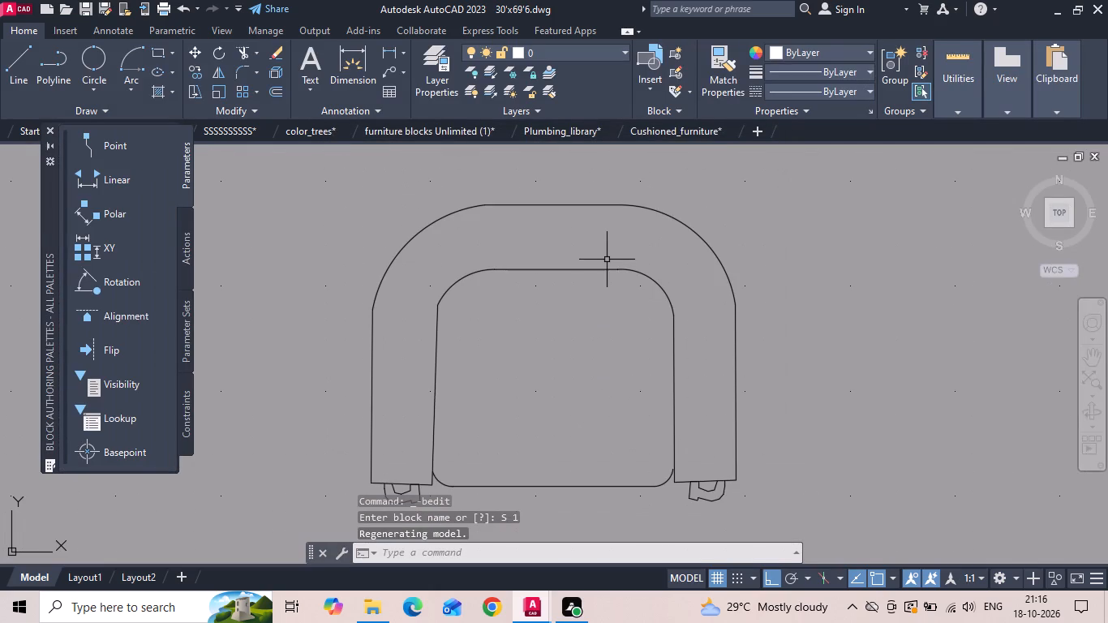
Leave the block editor opened for block S 1 and return to the drawing.
{"action": "key", "text": "space"}
{"action": "key", "text": "ctrl+z"}
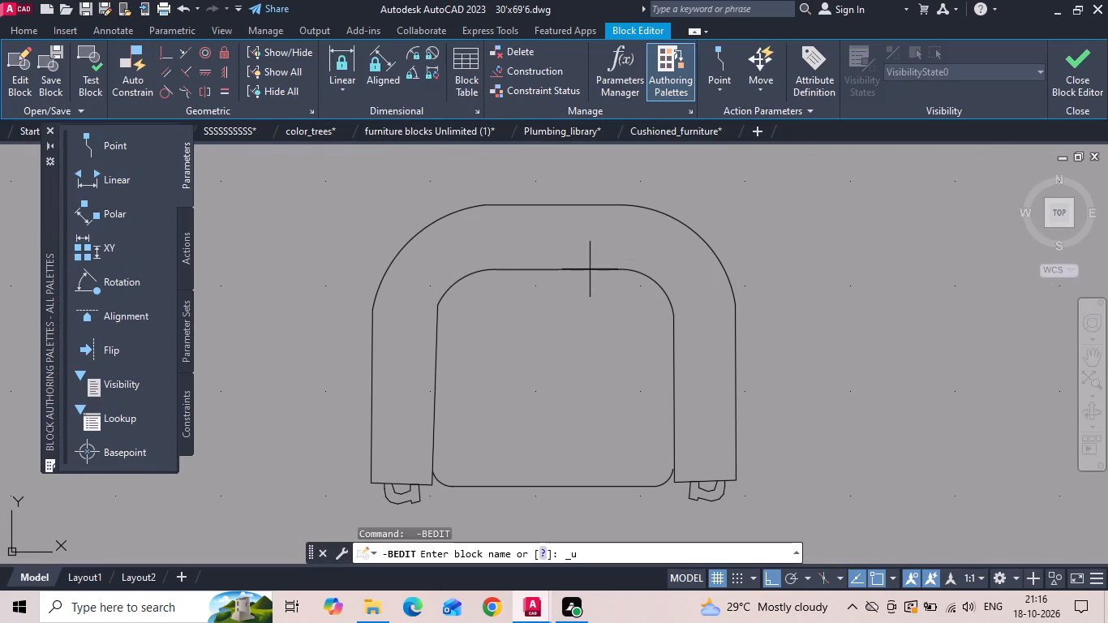
{"action": "key", "text": "space"}
{"action": "key", "text": "Escape"}
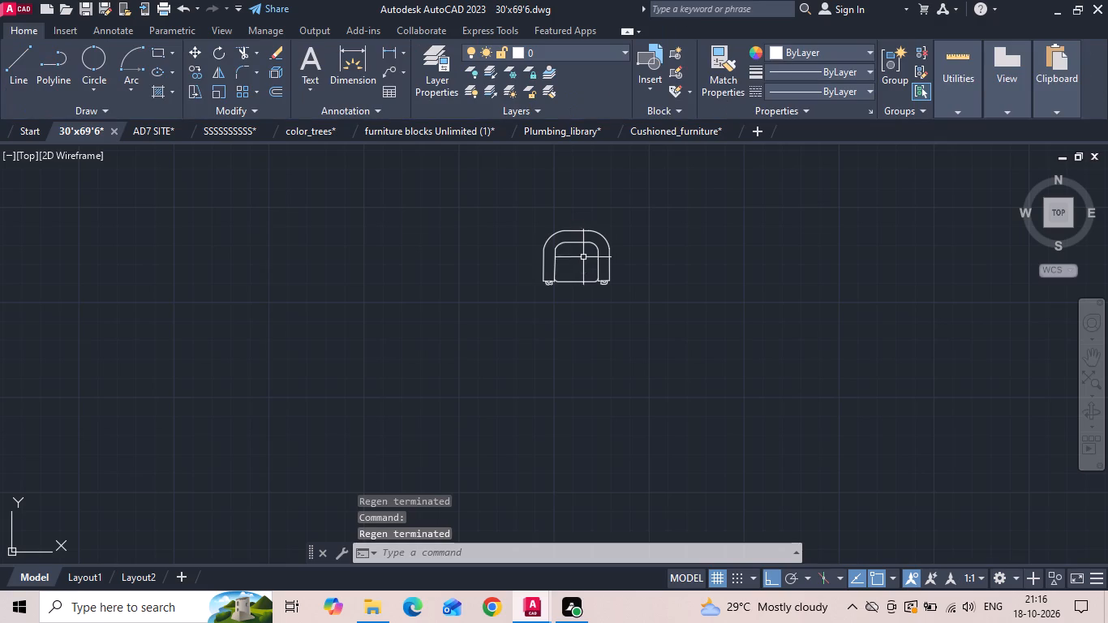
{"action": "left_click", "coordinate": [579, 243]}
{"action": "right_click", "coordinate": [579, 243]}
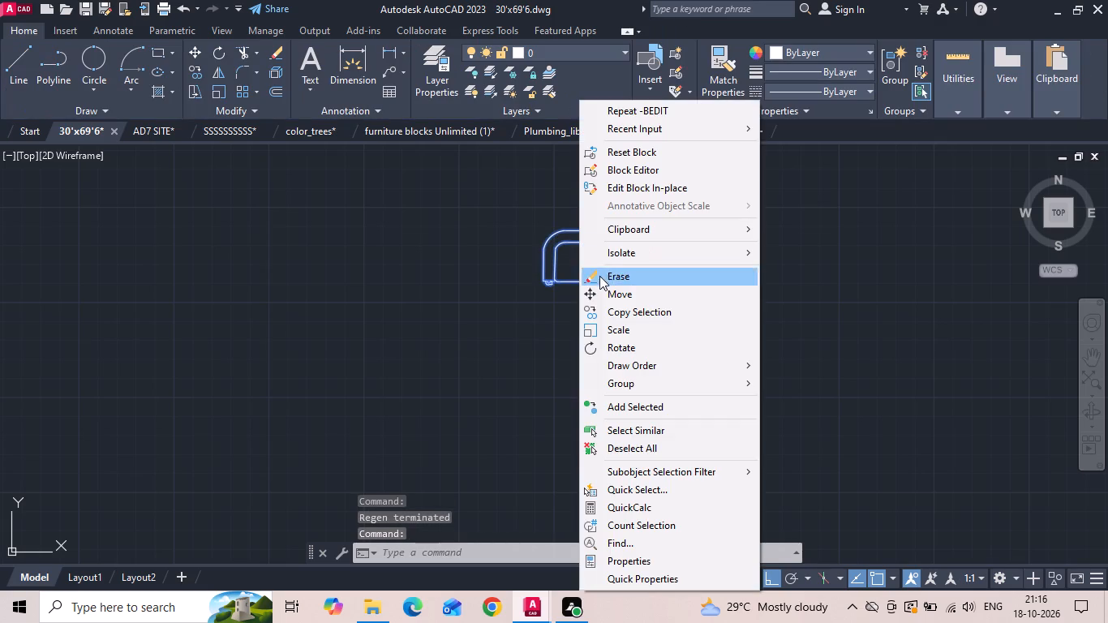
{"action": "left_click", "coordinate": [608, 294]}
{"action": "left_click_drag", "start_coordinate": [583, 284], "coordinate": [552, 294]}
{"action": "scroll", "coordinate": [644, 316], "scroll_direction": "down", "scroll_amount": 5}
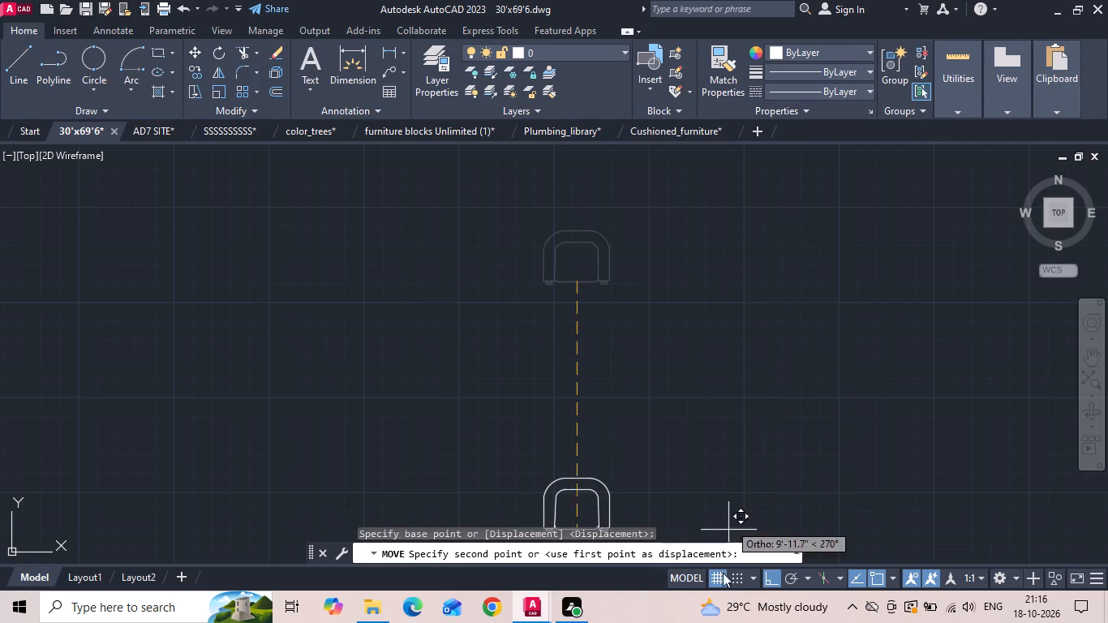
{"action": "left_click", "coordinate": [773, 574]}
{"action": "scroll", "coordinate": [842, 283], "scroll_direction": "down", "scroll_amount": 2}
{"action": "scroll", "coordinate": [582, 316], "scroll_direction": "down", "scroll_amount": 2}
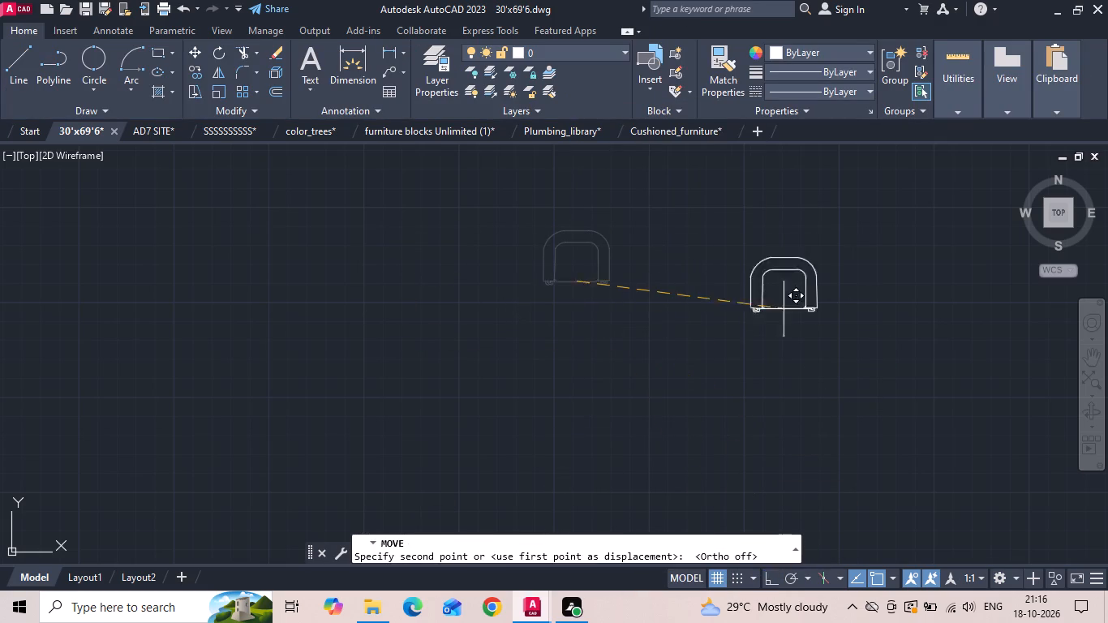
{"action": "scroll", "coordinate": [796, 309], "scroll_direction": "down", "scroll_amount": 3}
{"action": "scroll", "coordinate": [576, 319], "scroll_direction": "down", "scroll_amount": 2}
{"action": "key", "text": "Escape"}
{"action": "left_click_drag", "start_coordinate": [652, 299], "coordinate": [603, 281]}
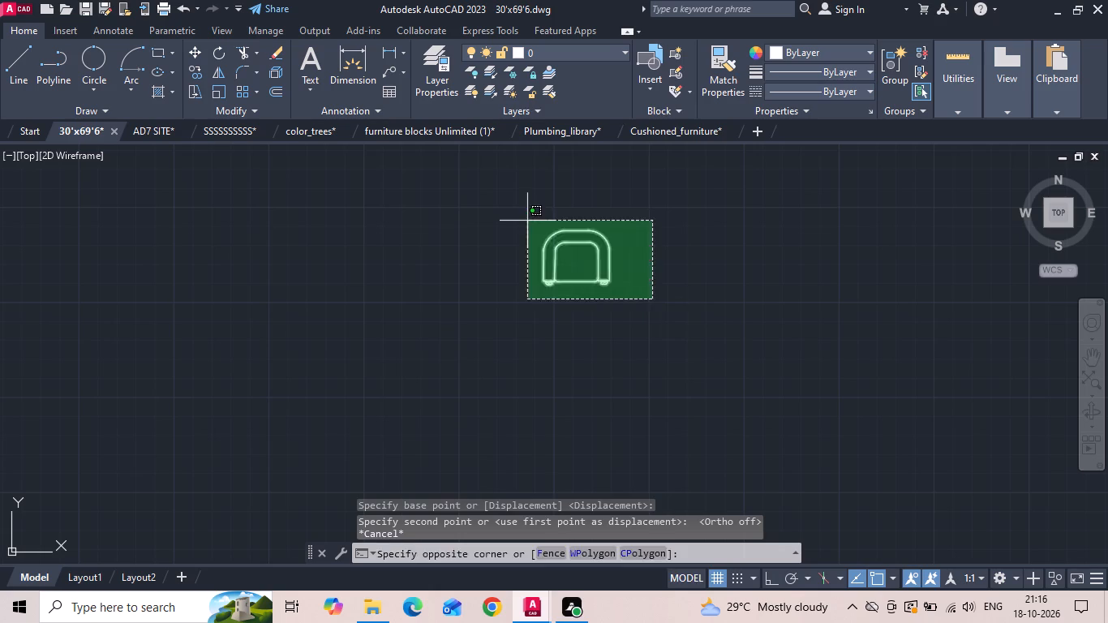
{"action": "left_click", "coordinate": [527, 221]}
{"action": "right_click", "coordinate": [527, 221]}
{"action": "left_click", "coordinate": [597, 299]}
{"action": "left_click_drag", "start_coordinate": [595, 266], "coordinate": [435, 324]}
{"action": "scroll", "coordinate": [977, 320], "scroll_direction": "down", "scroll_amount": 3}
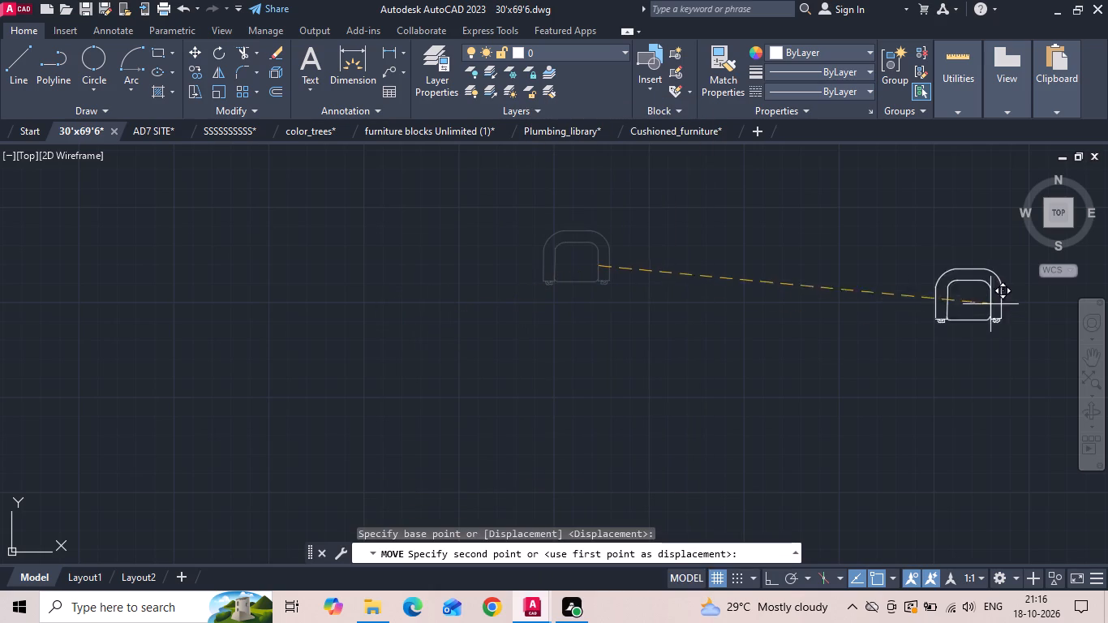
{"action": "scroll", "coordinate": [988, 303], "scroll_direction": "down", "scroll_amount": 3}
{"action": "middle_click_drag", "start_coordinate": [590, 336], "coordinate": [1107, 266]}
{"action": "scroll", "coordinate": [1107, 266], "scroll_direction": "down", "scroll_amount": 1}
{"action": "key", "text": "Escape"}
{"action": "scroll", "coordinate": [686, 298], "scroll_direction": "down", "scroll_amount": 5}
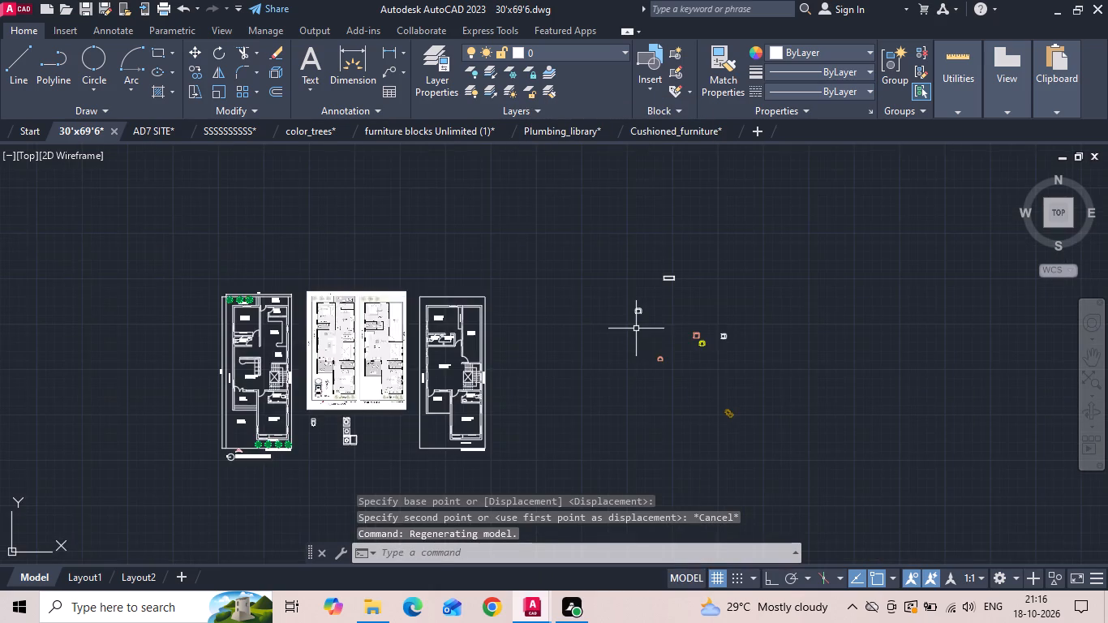
Move the white armchair block from beside the plans into the ground-floor living room, near the sitout wall.
{"action": "scroll", "coordinate": [635, 333], "scroll_direction": "up", "scroll_amount": 1}
{"action": "left_click", "coordinate": [646, 307]}
{"action": "left_click", "coordinate": [626, 256]}
{"action": "right_click", "coordinate": [625, 256]}
{"action": "left_click", "coordinate": [650, 299]}
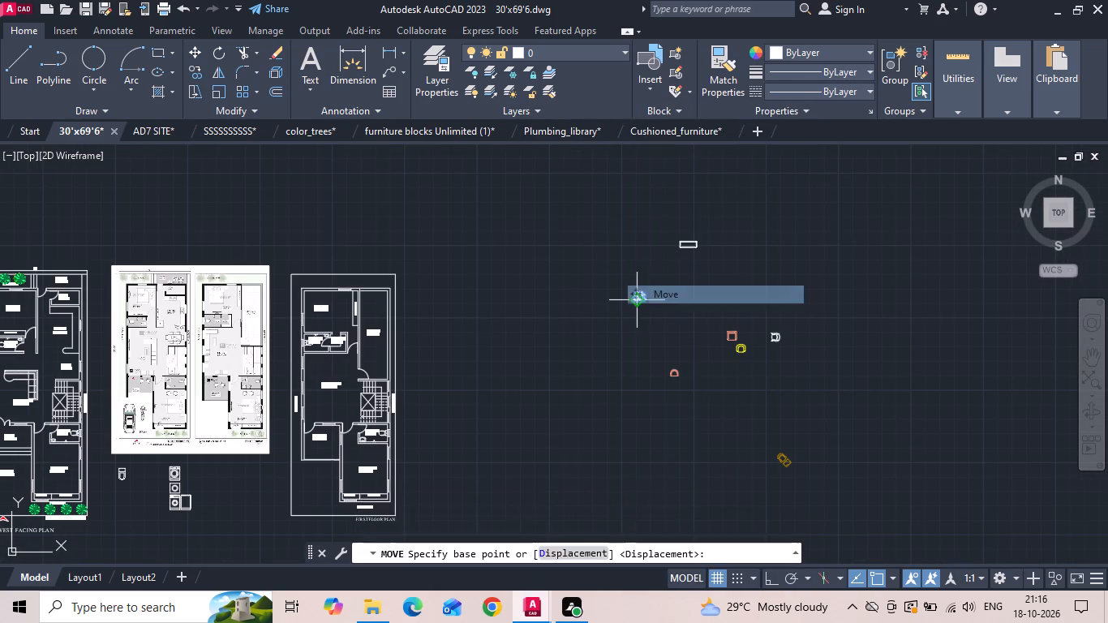
{"action": "left_click", "coordinate": [637, 300]}
{"action": "middle_click_drag", "start_coordinate": [637, 300], "coordinate": [874, 212]}
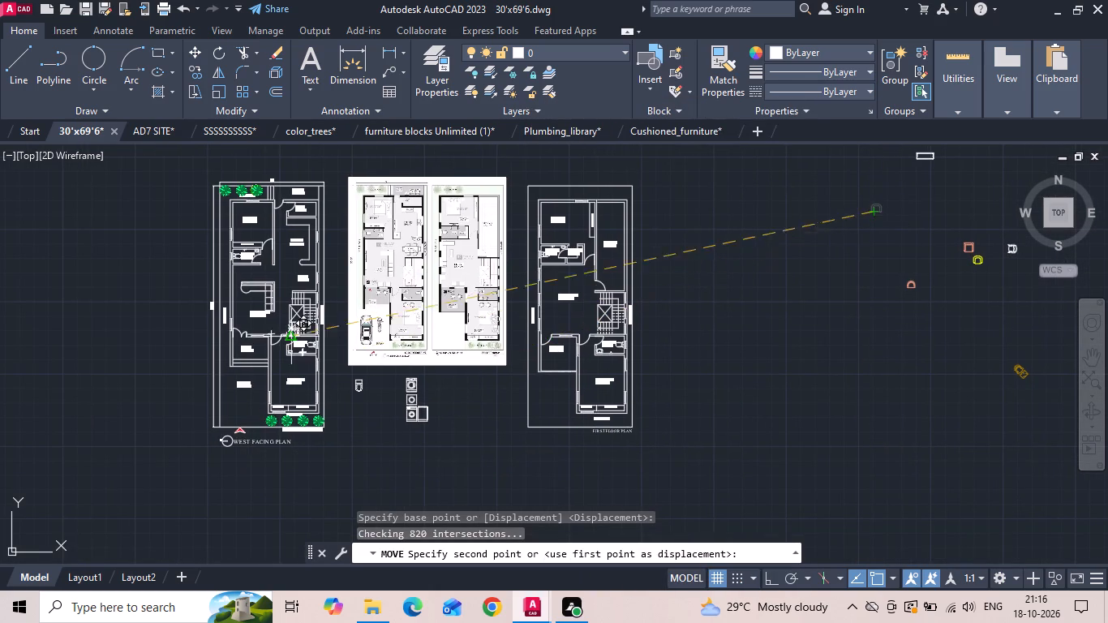
{"action": "scroll", "coordinate": [183, 340], "scroll_direction": "up", "scroll_amount": 3}
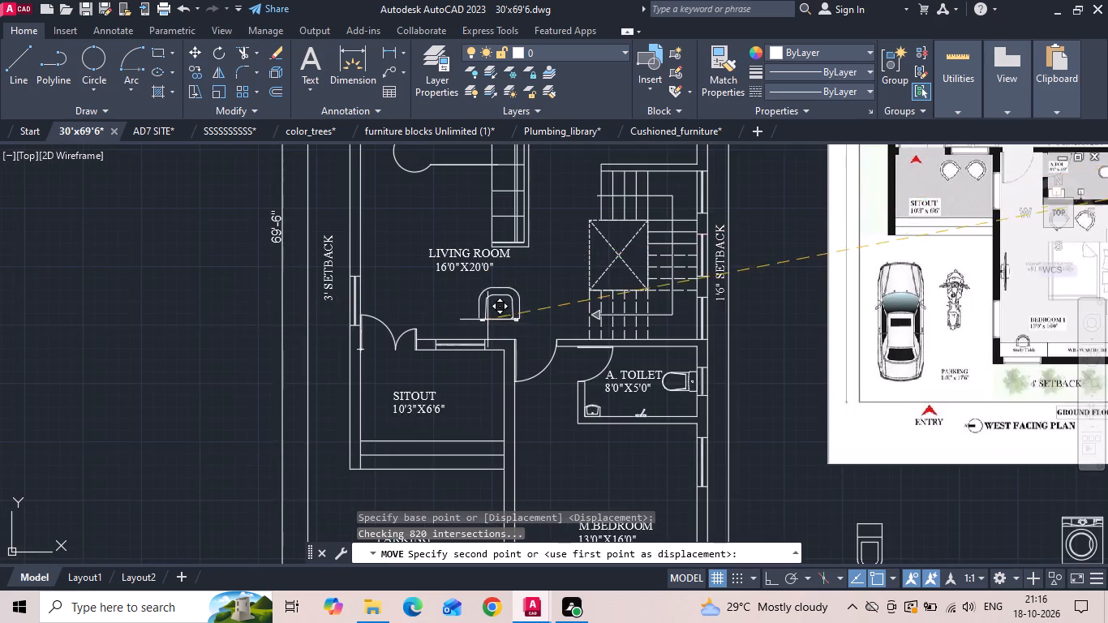
{"action": "scroll", "coordinate": [505, 323], "scroll_direction": "up", "scroll_amount": 2}
{"action": "left_click", "coordinate": [440, 335]}
{"action": "key", "text": "Escape"}
Rotate the living-room armchair 180° about the midpoint of its back so the back faces the sitout wall.
{"action": "left_click", "coordinate": [500, 257]}
{"action": "right_click", "coordinate": [455, 273]}
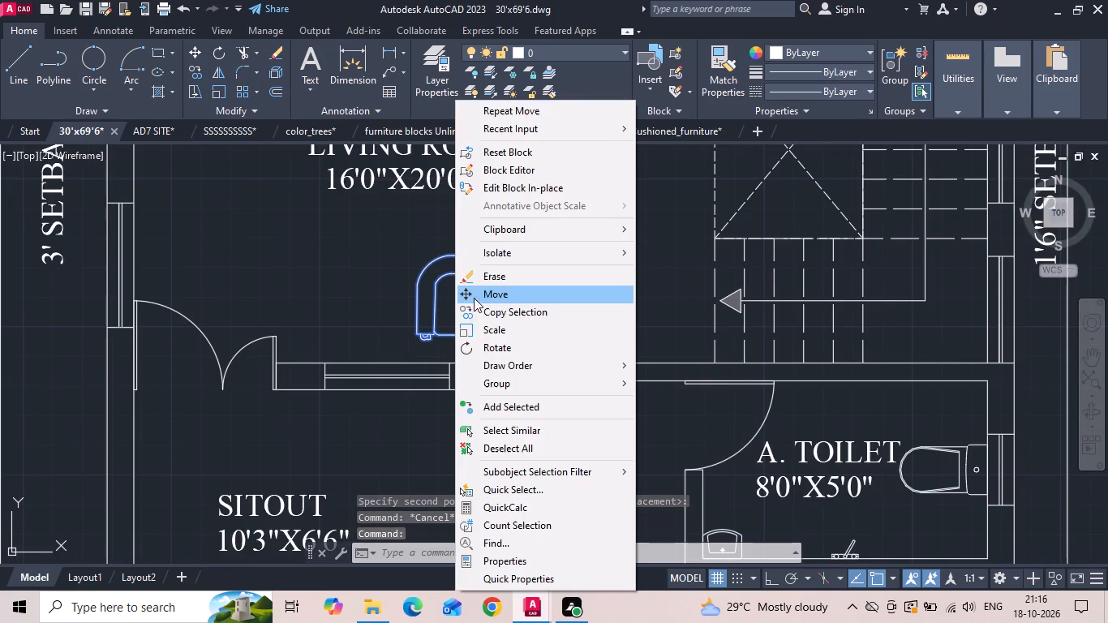
{"action": "left_click", "coordinate": [480, 350]}
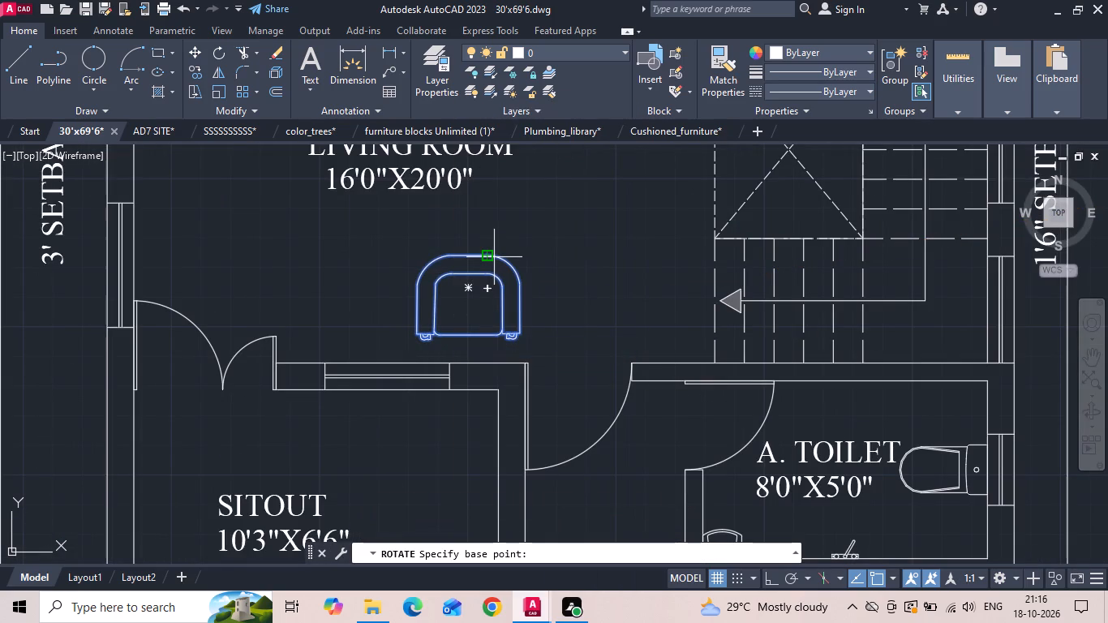
{"action": "key", "text": "F8"}
{"action": "key", "text": "F8"}
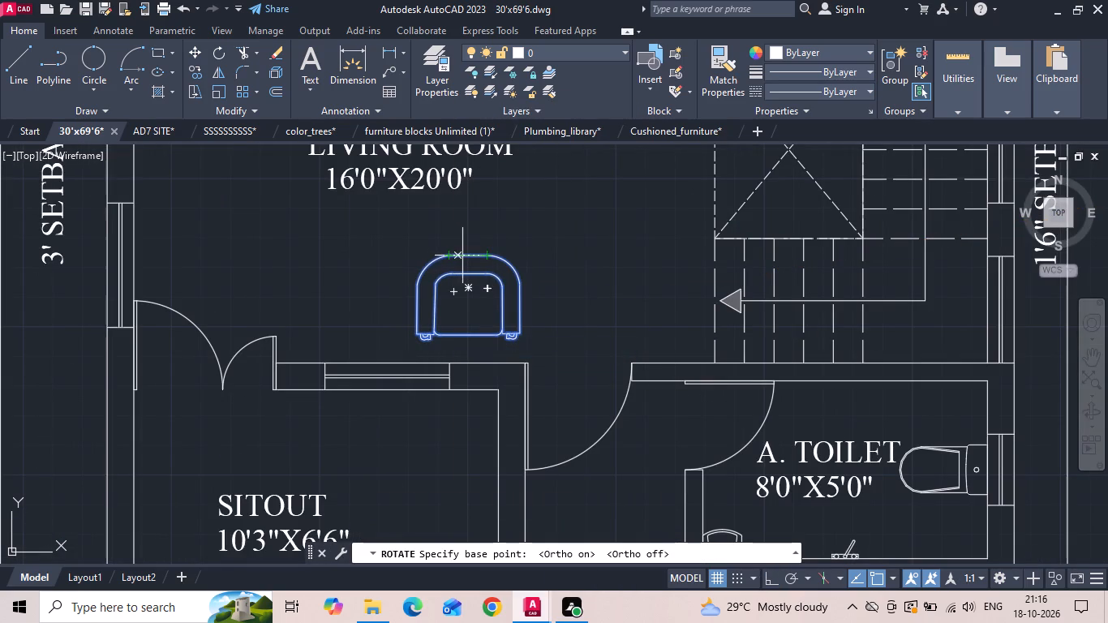
{"action": "left_click", "coordinate": [468, 257]}
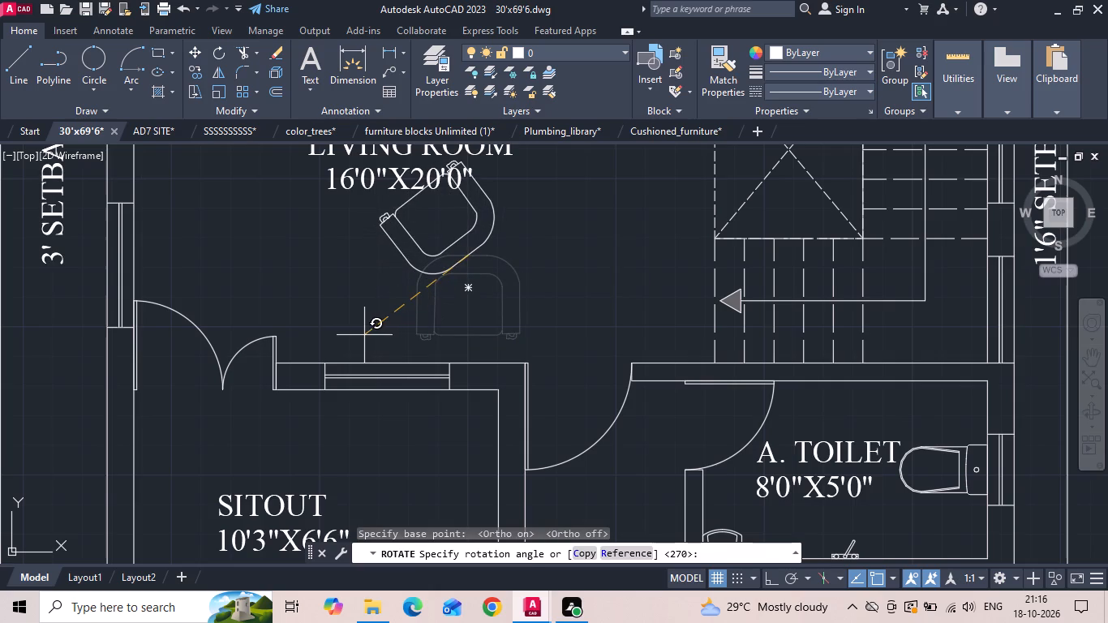
{"action": "key", "text": "F8"}
{"action": "left_click", "coordinate": [359, 324]}
Move the armchair by its outer side edge to the sitout wall's corner beside the master-bedroom door.
{"action": "left_click", "coordinate": [449, 258]}
{"action": "left_click", "coordinate": [449, 250]}
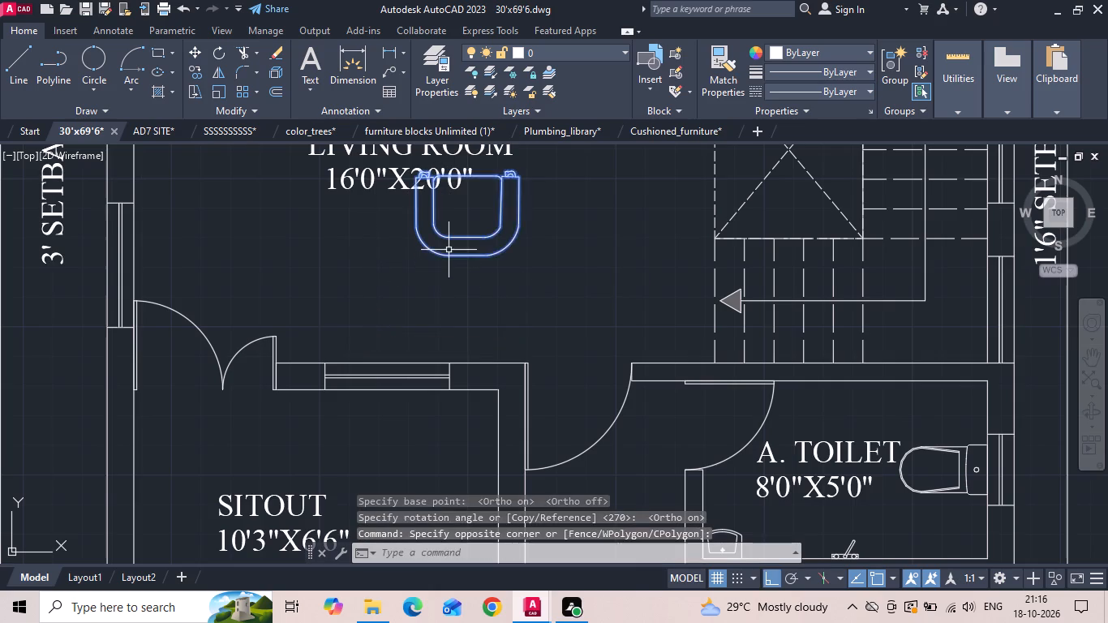
{"action": "right_click", "coordinate": [449, 250]}
{"action": "left_click", "coordinate": [473, 292]}
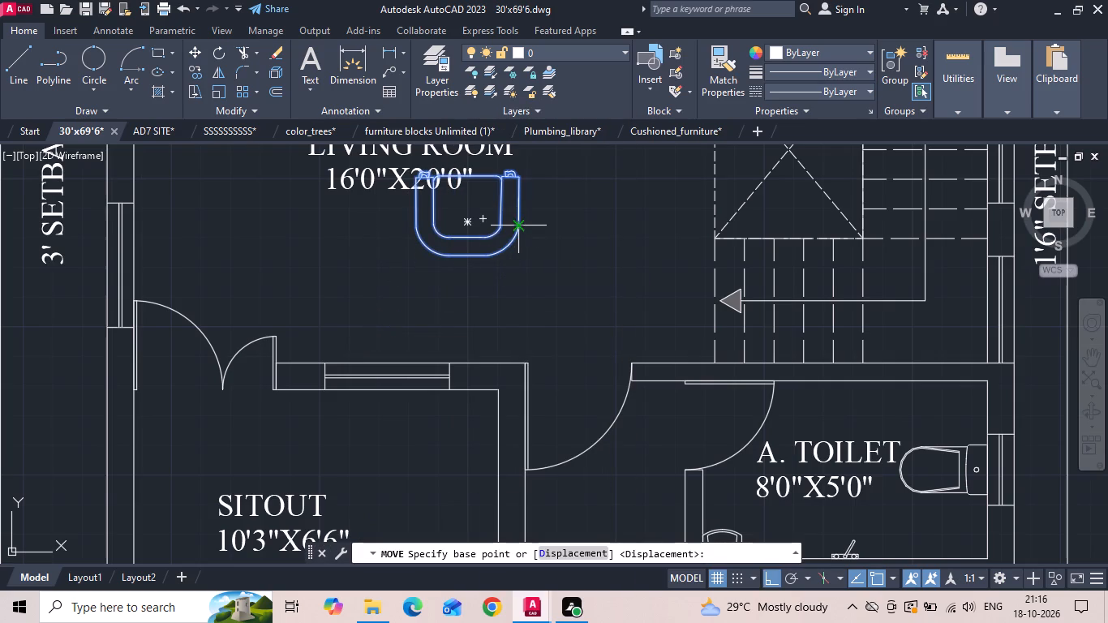
{"action": "left_click", "coordinate": [518, 226]}
{"action": "scroll", "coordinate": [517, 358], "scroll_direction": "up", "scroll_amount": 3}
{"action": "left_click", "coordinate": [535, 388]}
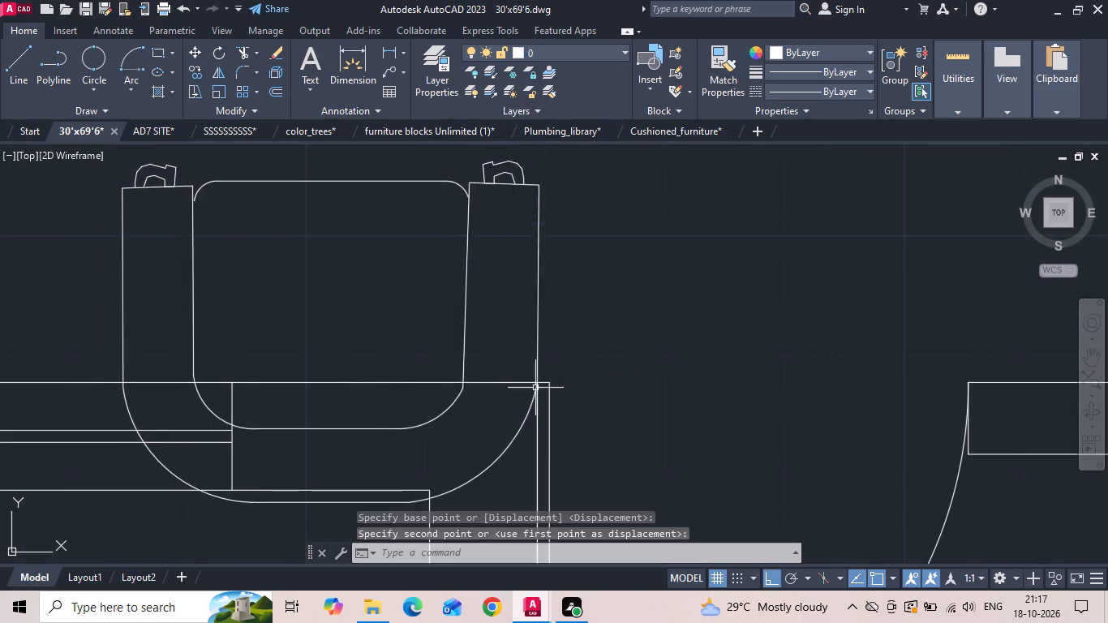
Move the armchair straight up by its back's midpoint so the back sits against the sitout wall's inner face.
{"action": "scroll", "coordinate": [551, 267], "scroll_direction": "down", "scroll_amount": 2}
{"action": "left_click", "coordinate": [551, 267]}
{"action": "left_click", "coordinate": [483, 260]}
{"action": "right_click", "coordinate": [482, 259]}
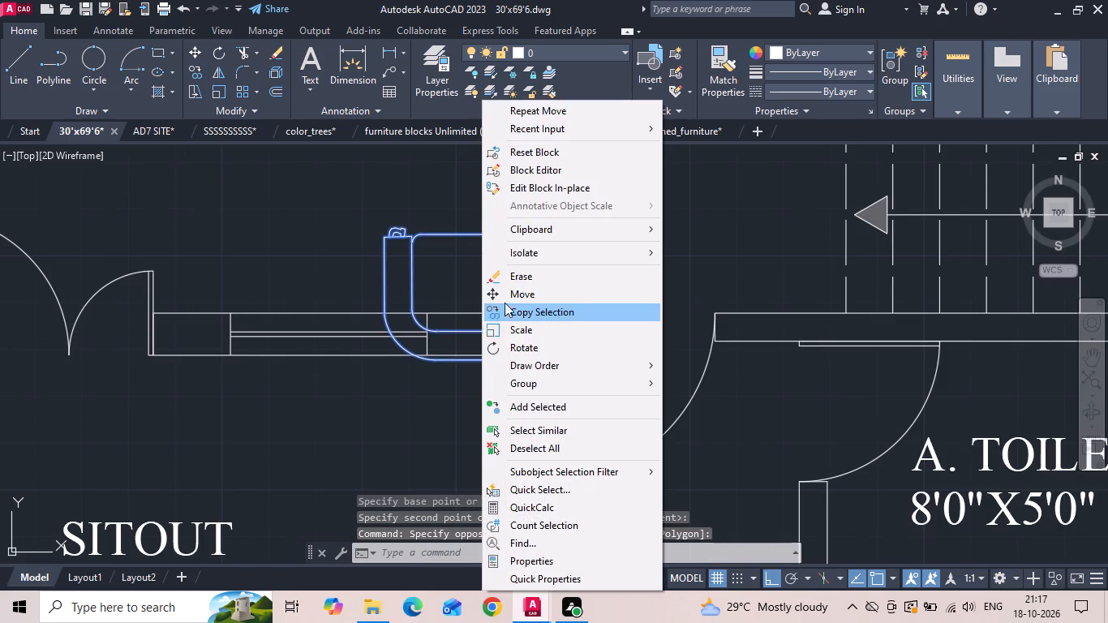
{"action": "left_click", "coordinate": [505, 302]}
{"action": "scroll", "coordinate": [460, 383], "scroll_direction": "up", "scroll_amount": 1}
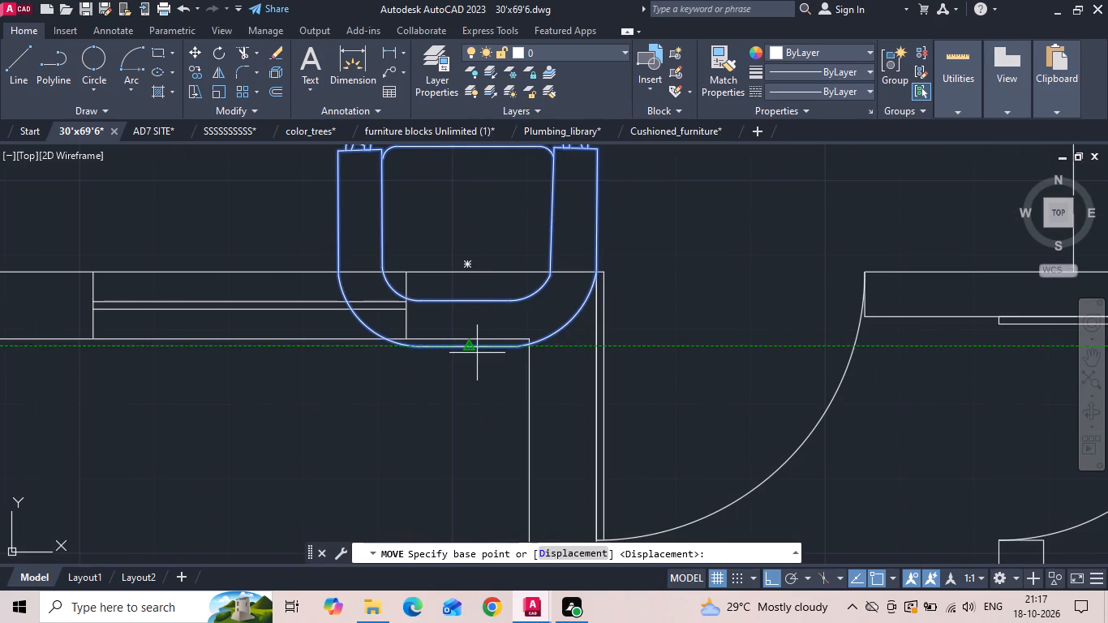
{"action": "left_click", "coordinate": [468, 349]}
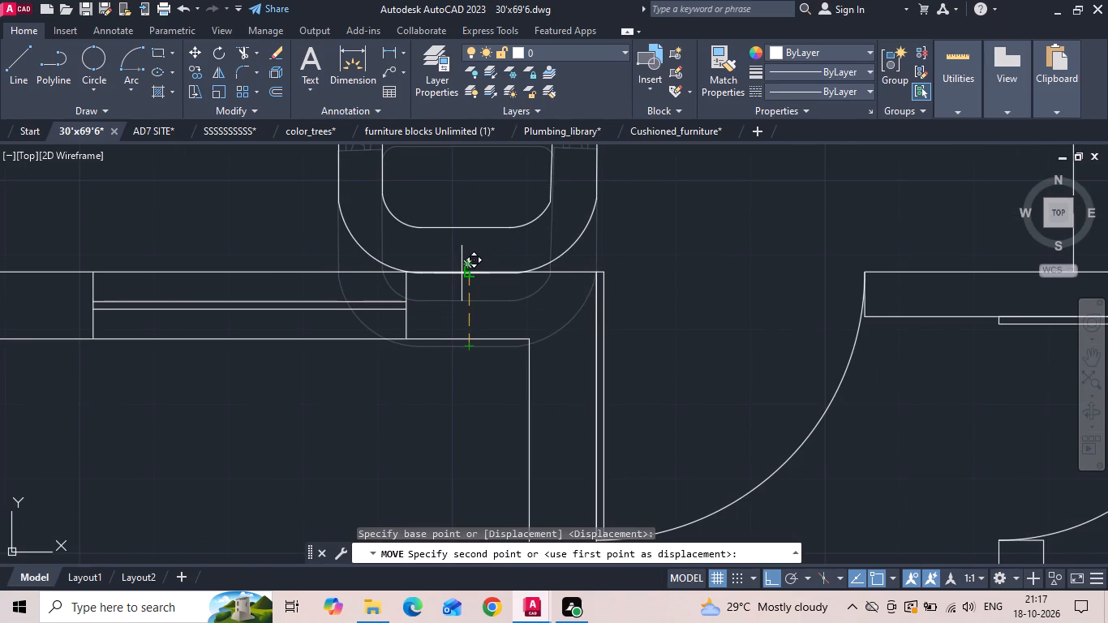
{"action": "left_click", "coordinate": [469, 274]}
Copy the armchair once along the sitout wall toward the entrance door, leaving a small gap between the two chairs.
{"action": "scroll", "coordinate": [545, 324], "scroll_direction": "down", "scroll_amount": 3}
{"action": "left_click_drag", "start_coordinate": [586, 262], "coordinate": [520, 278]}
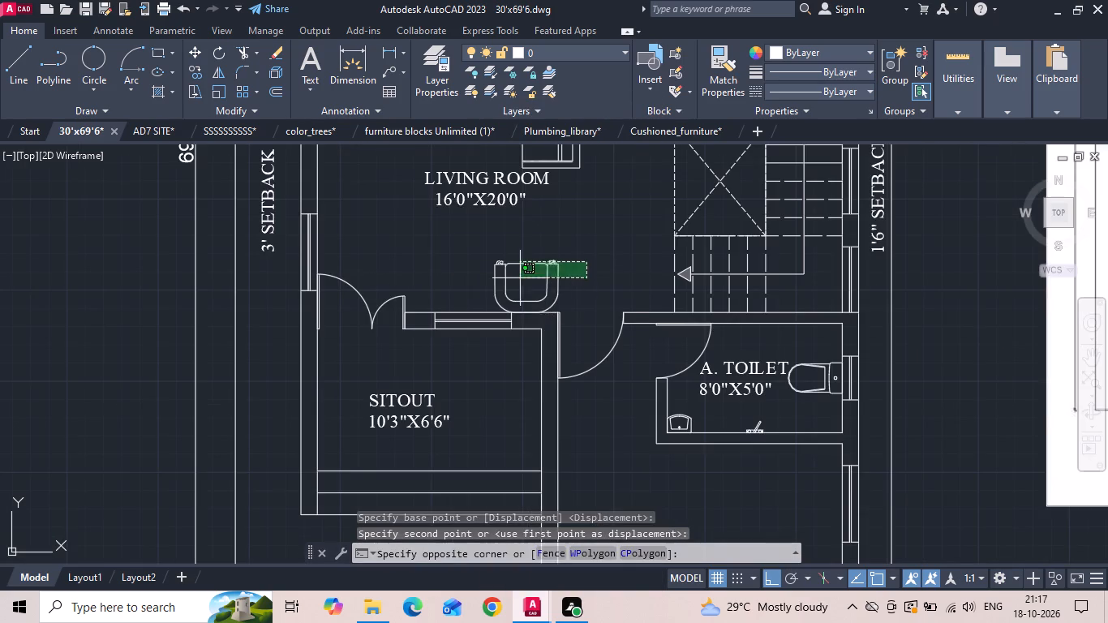
{"action": "left_click", "coordinate": [462, 282]}
{"action": "right_click", "coordinate": [454, 286]}
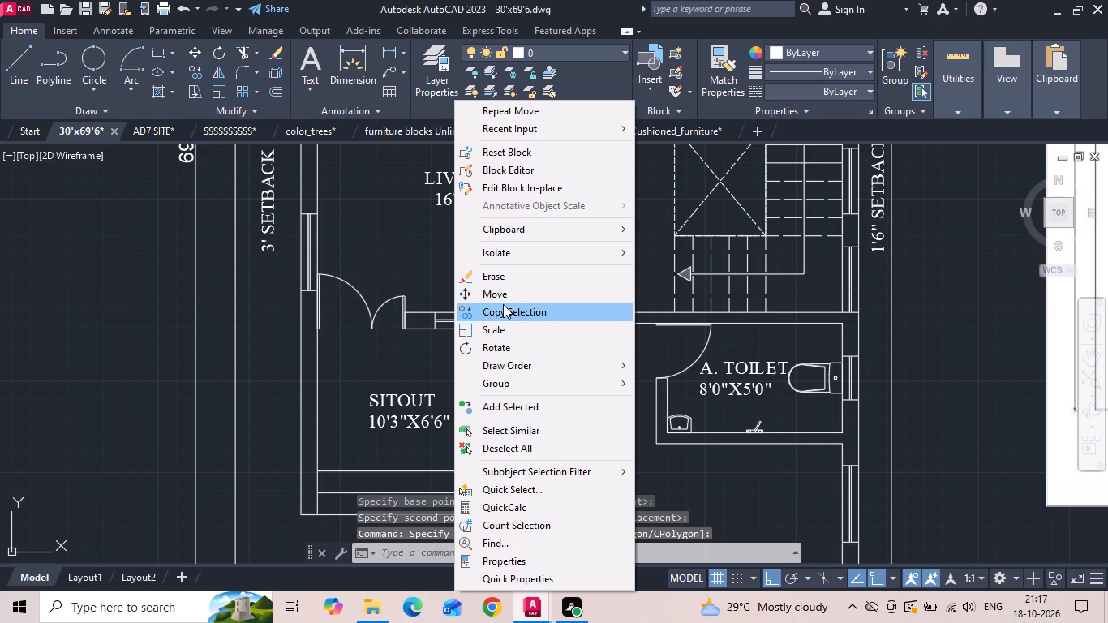
{"action": "left_click", "coordinate": [503, 304]}
{"action": "scroll", "coordinate": [538, 309], "scroll_direction": "up", "scroll_amount": 1}
{"action": "left_click", "coordinate": [681, 283]}
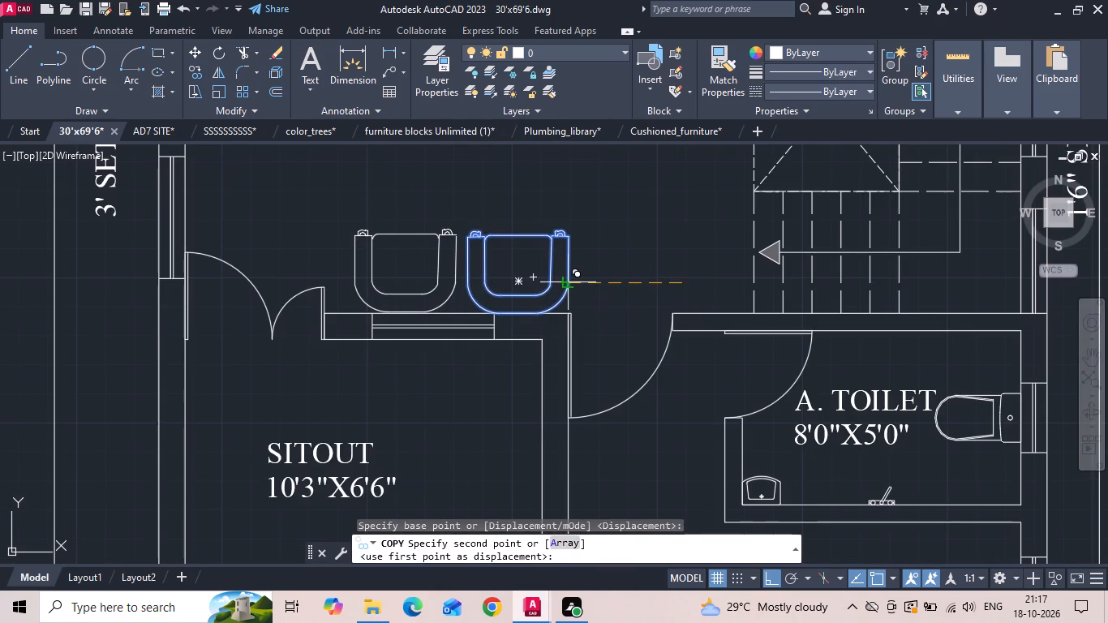
{"action": "left_click", "coordinate": [570, 281]}
{"action": "key", "text": "Escape"}
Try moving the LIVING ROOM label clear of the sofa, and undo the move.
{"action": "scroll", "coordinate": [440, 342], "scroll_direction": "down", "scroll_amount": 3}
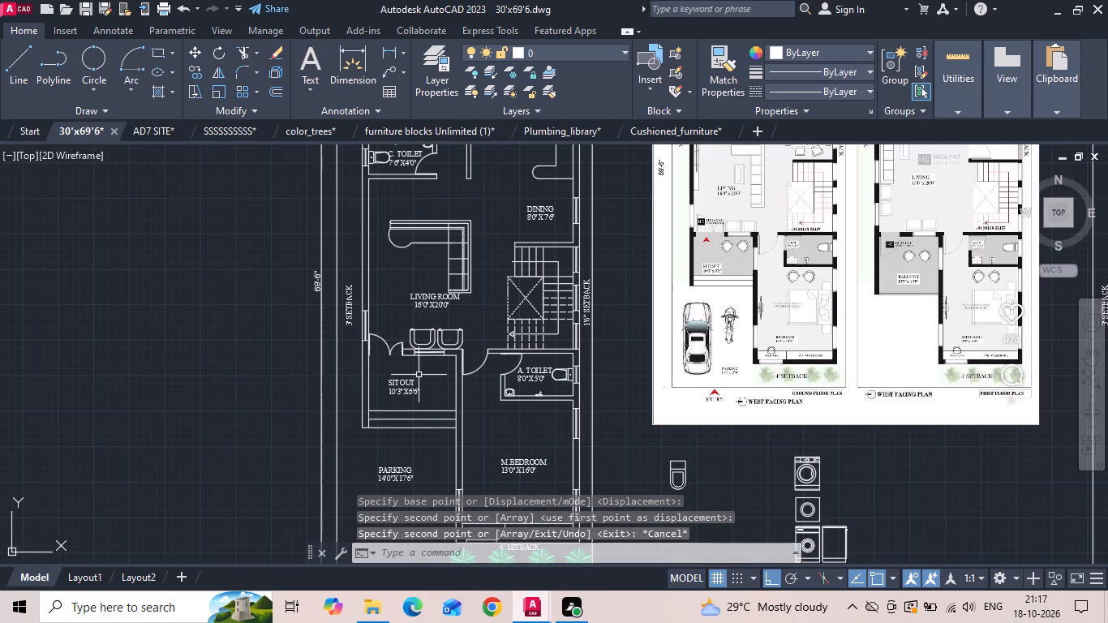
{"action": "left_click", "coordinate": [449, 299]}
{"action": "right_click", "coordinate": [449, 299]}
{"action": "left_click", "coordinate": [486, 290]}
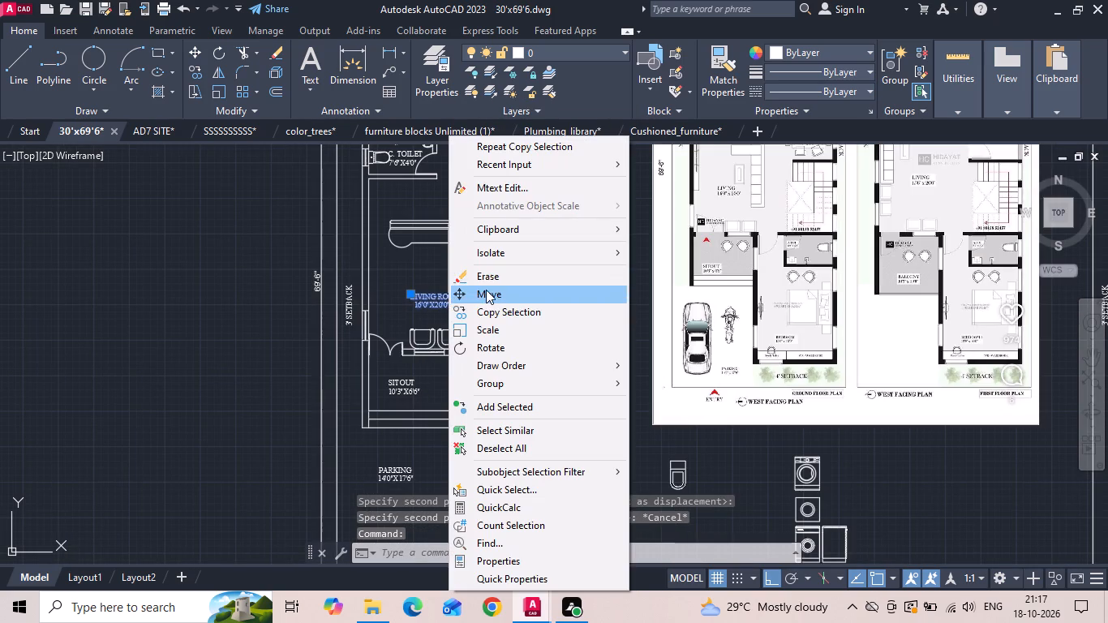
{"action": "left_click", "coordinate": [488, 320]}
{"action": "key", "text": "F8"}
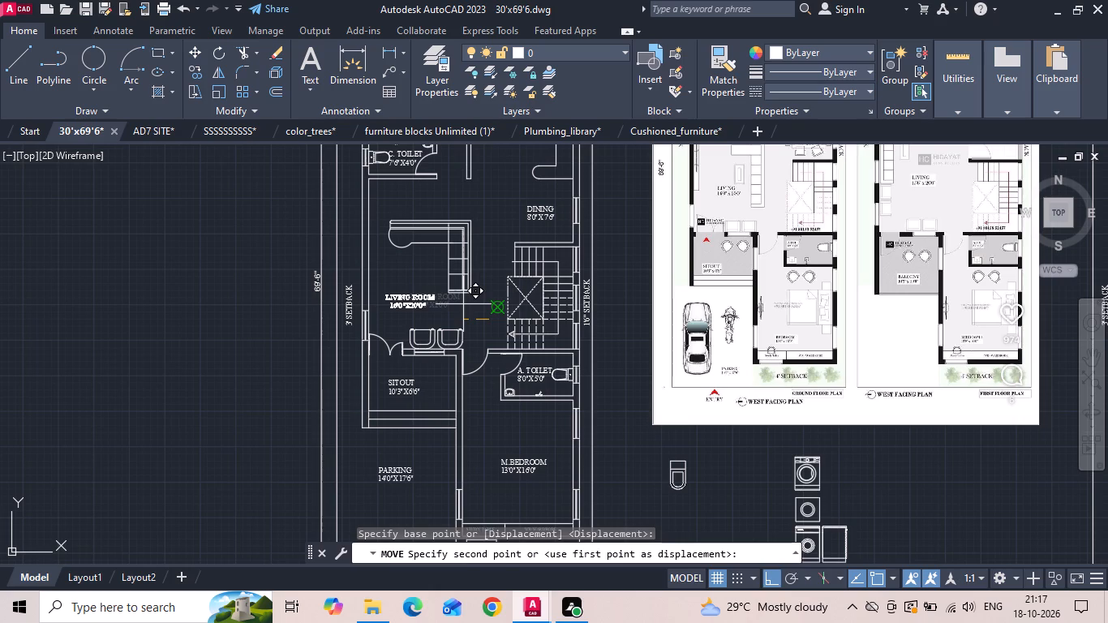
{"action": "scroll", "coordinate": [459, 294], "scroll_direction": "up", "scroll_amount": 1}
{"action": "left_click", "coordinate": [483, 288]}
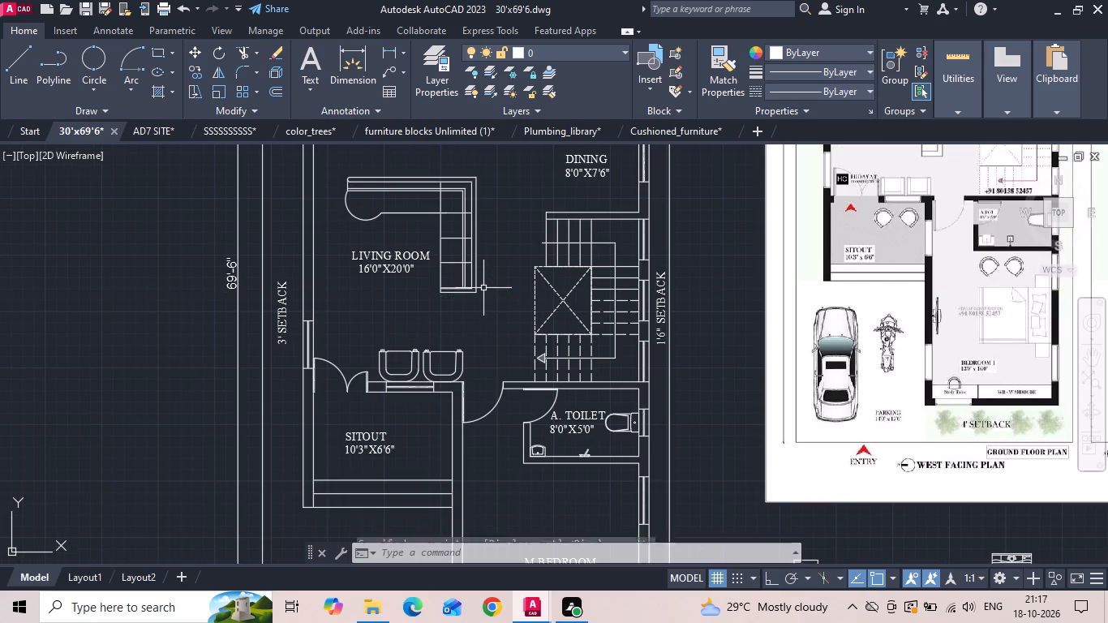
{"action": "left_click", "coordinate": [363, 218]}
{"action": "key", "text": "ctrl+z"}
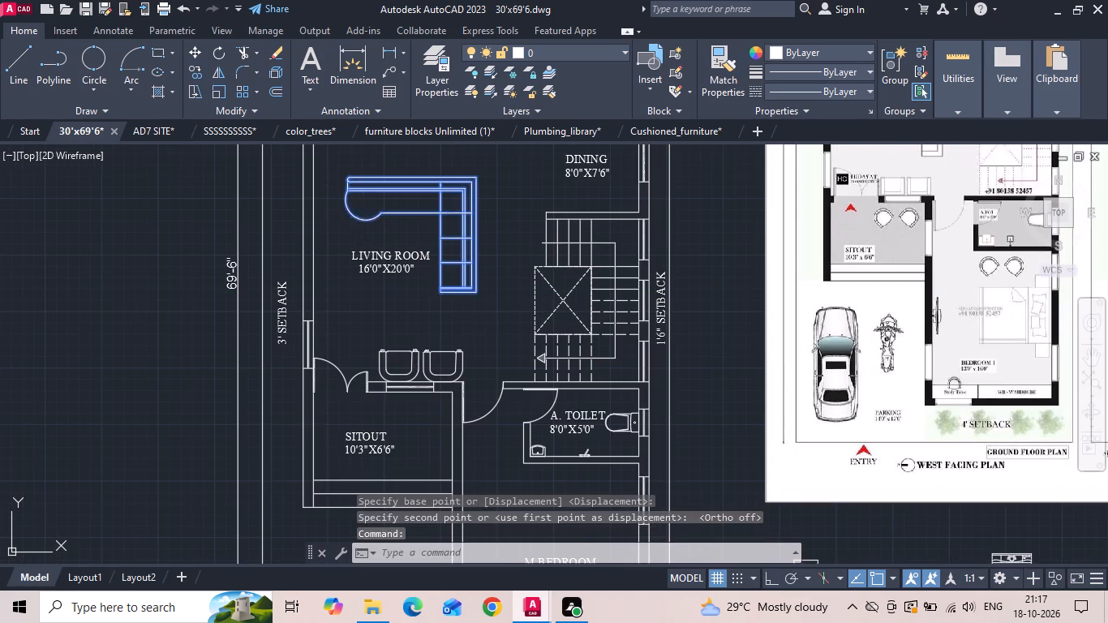
Explode the living-room sofa block into separate parts.
{"action": "left_click", "coordinate": [413, 246]}
{"action": "left_click", "coordinate": [404, 229]}
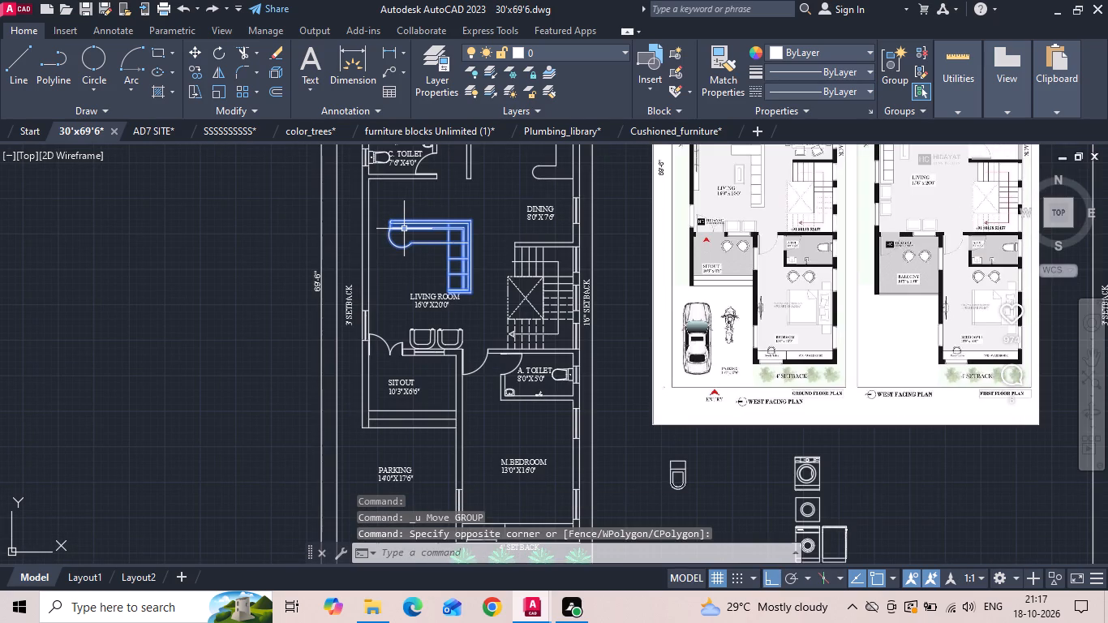
{"action": "type", "text": "X"}
{"action": "key", "text": "space"}
{"action": "scroll", "coordinate": [409, 240], "scroll_direction": "up", "scroll_amount": 3}
{"action": "key", "text": "Escape"}
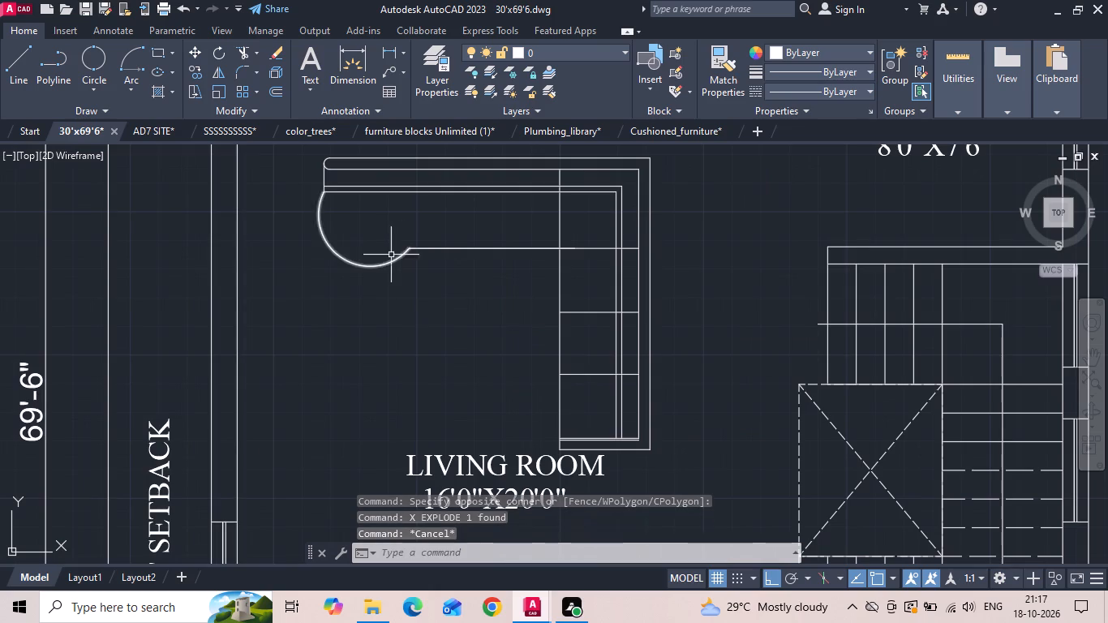
Move the sofa's rounded end, with its large arc, small arc and short connecting line, 2' toward the sofa's corner.
{"action": "left_click_drag", "start_coordinate": [378, 242], "coordinate": [347, 272]}
{"action": "left_click", "coordinate": [320, 289]}
{"action": "middle_click_drag", "start_coordinate": [341, 286], "coordinate": [350, 342]}
{"action": "scroll", "coordinate": [336, 221], "scroll_direction": "up", "scroll_amount": 3}
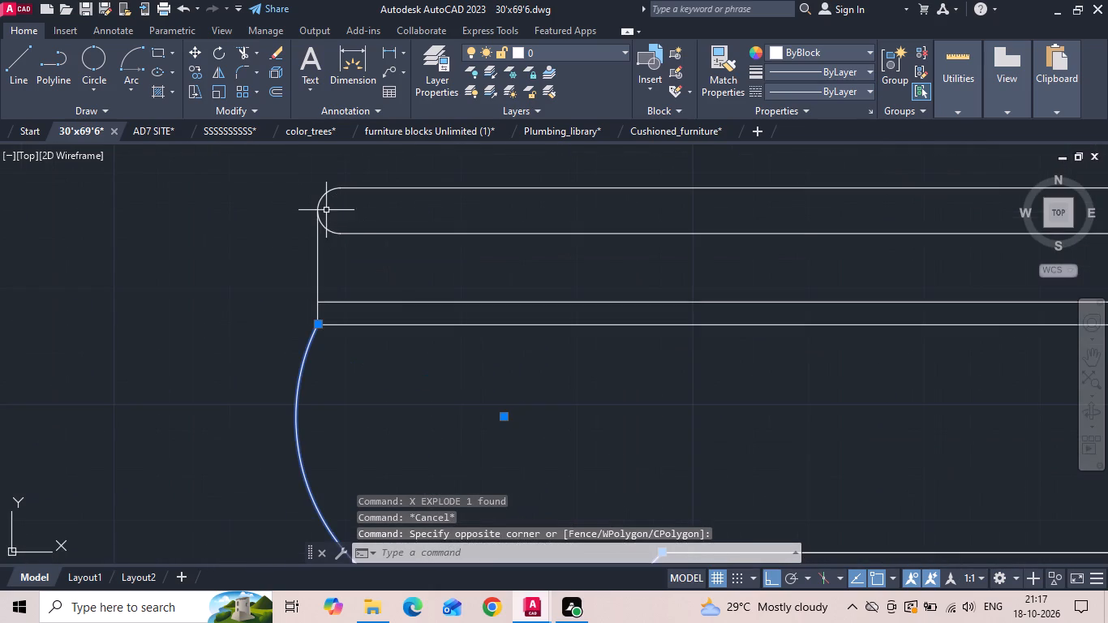
{"action": "left_click", "coordinate": [325, 208]}
{"action": "left_click", "coordinate": [286, 185]}
{"action": "left_click", "coordinate": [320, 261]}
{"action": "left_click", "coordinate": [313, 273]}
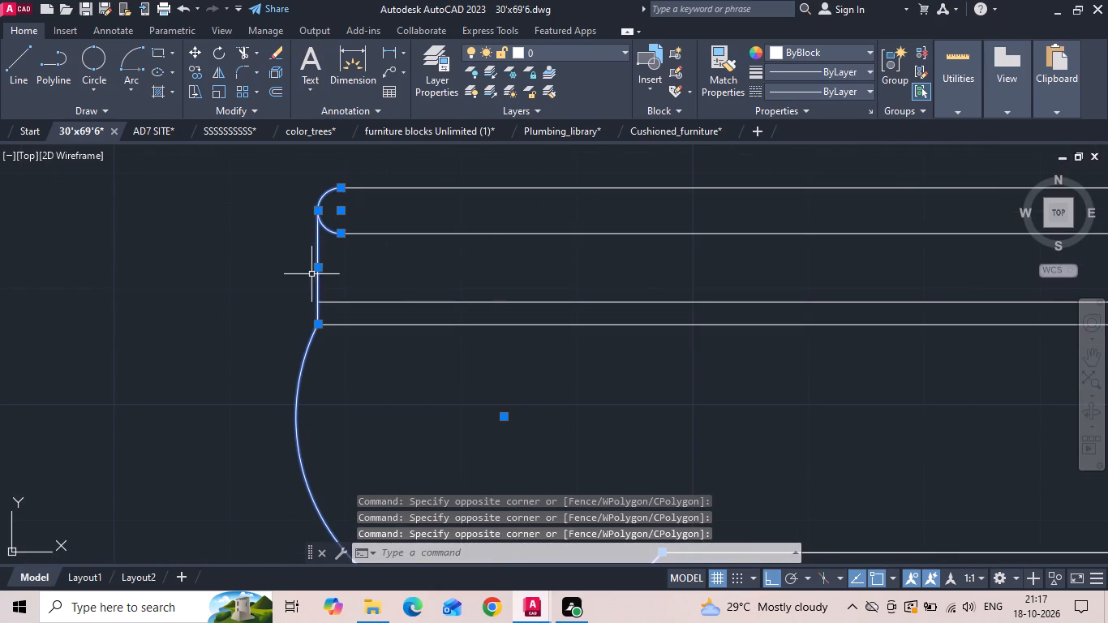
{"action": "right_click", "coordinate": [311, 275]}
{"action": "left_click", "coordinate": [338, 319]}
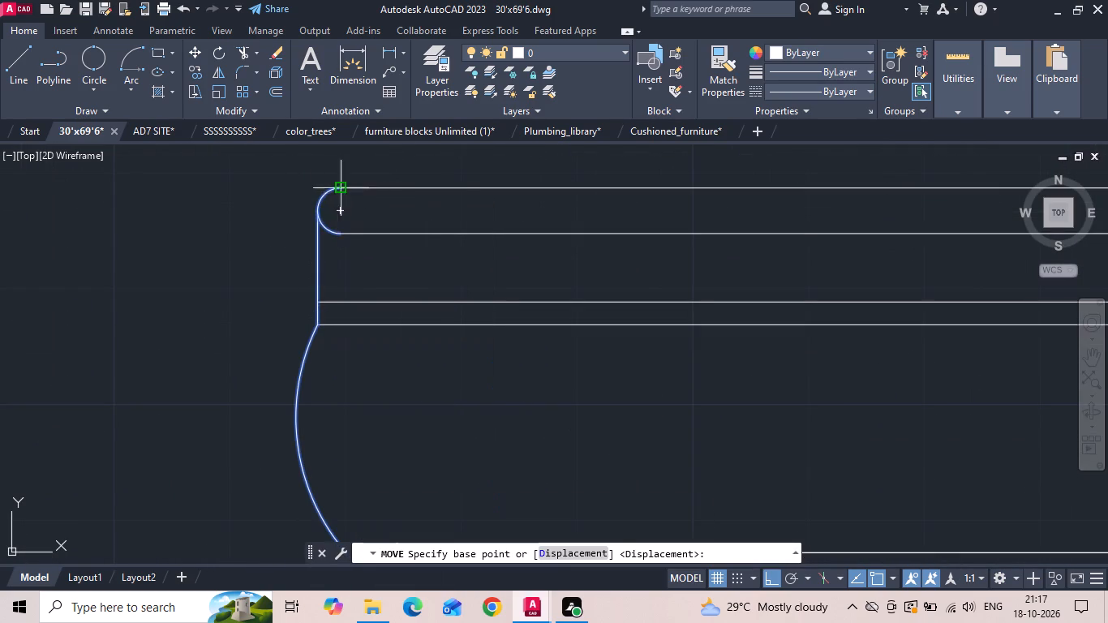
{"action": "left_click_drag", "start_coordinate": [337, 192], "coordinate": [344, 193]}
{"action": "type", "text": "2'"}
{"action": "key", "text": "Return"}
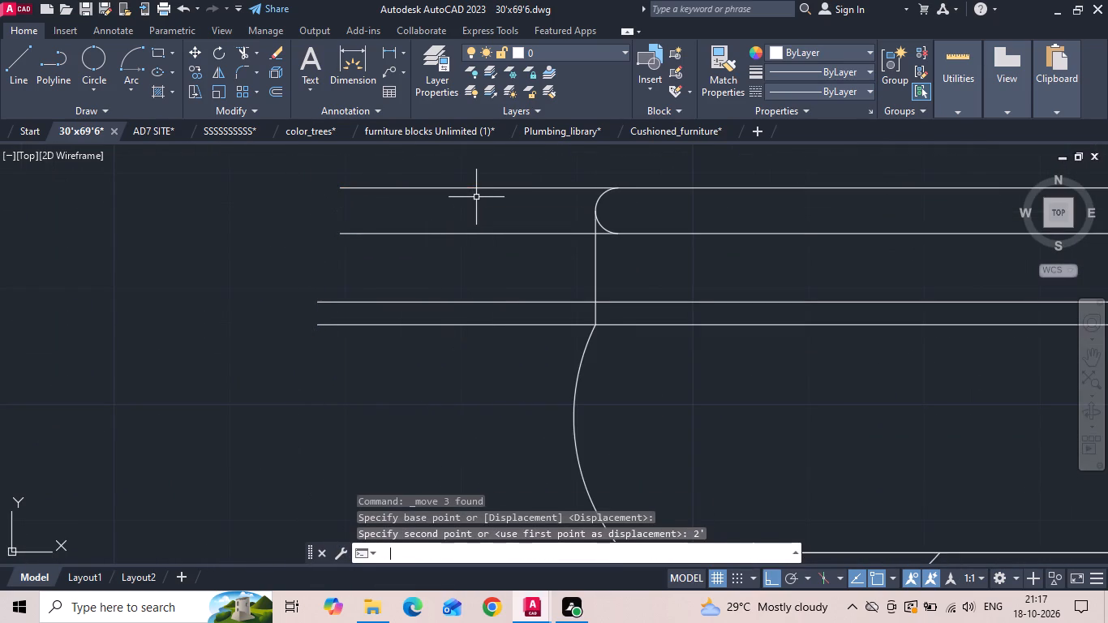
Trim the living-room sofa's back and seat lines that overrun its rounded end, then save the drawing.
{"action": "scroll", "coordinate": [476, 197], "scroll_direction": "down", "scroll_amount": 3}
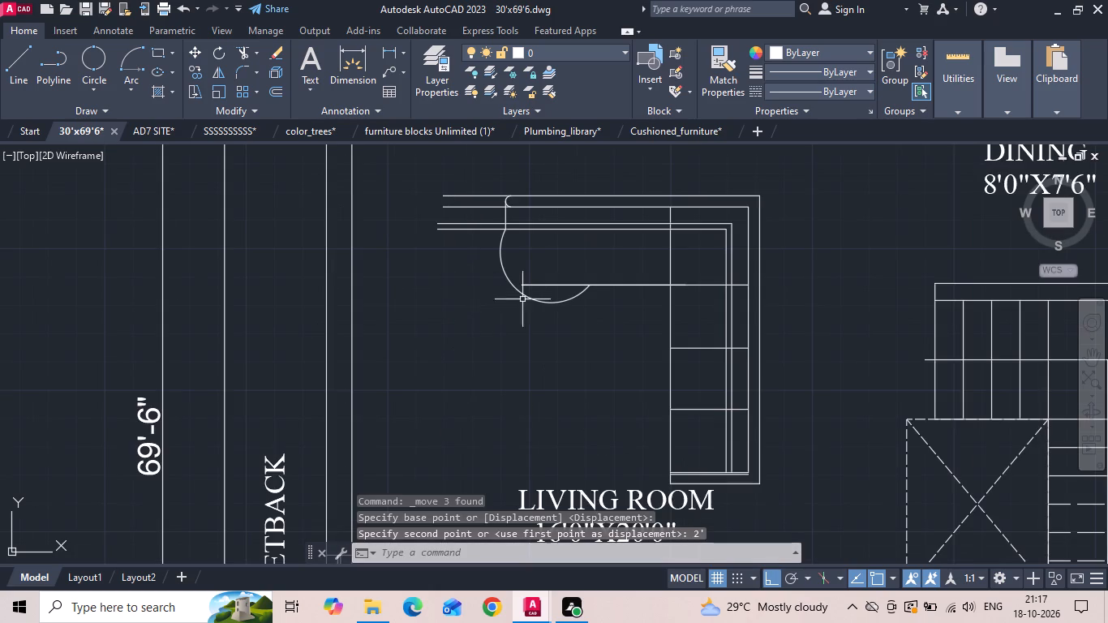
{"action": "type", "text": "TR"}
{"action": "key", "text": "space"}
{"action": "left_click_drag", "start_coordinate": [493, 183], "coordinate": [487, 320]}
{"action": "scroll", "coordinate": [521, 277], "scroll_direction": "up", "scroll_amount": 1}
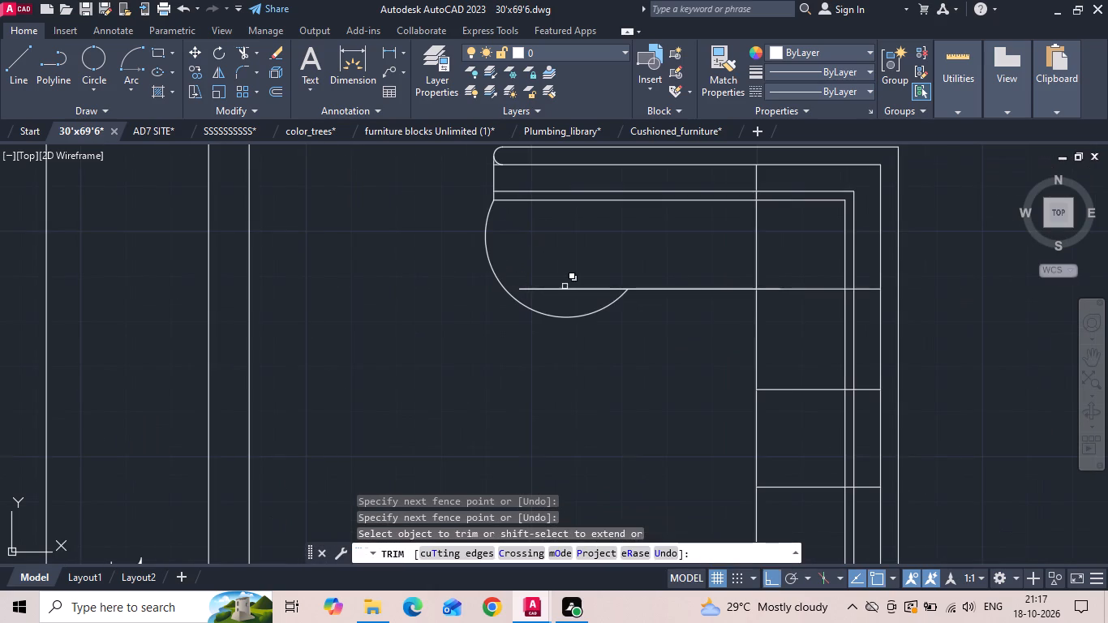
{"action": "left_click", "coordinate": [572, 300]}
{"action": "left_click", "coordinate": [569, 281]}
{"action": "middle_click_drag", "start_coordinate": [556, 260], "coordinate": [519, 339]}
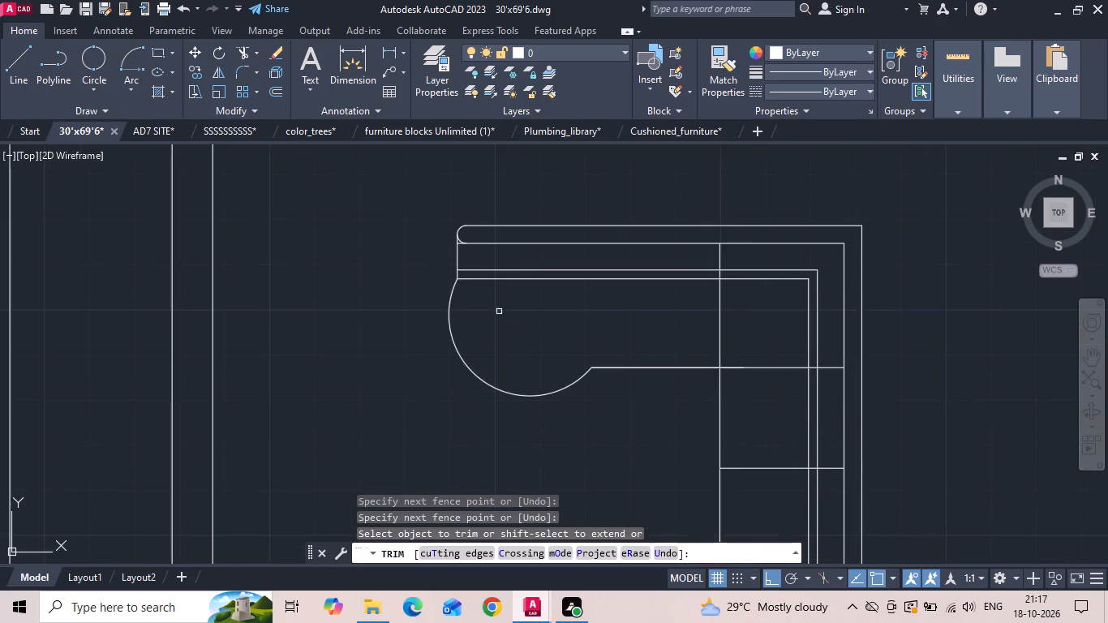
{"action": "scroll", "coordinate": [469, 282], "scroll_direction": "up", "scroll_amount": 2}
{"action": "scroll", "coordinate": [464, 269], "scroll_direction": "down", "scroll_amount": 2}
{"action": "key", "text": "Escape"}
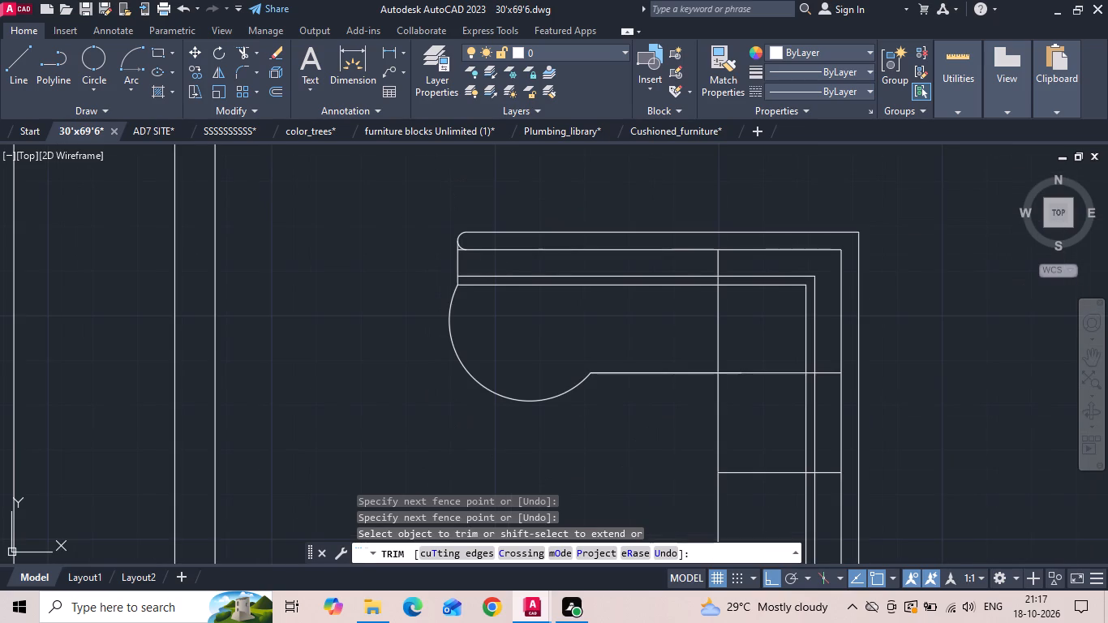
{"action": "key", "text": "ctrl+s"}
Move the six-seat dining set and bed set together from outside the plans, placing the dining set over the ground-floor kitchen.
{"action": "scroll", "coordinate": [477, 264], "scroll_direction": "down", "scroll_amount": 4}
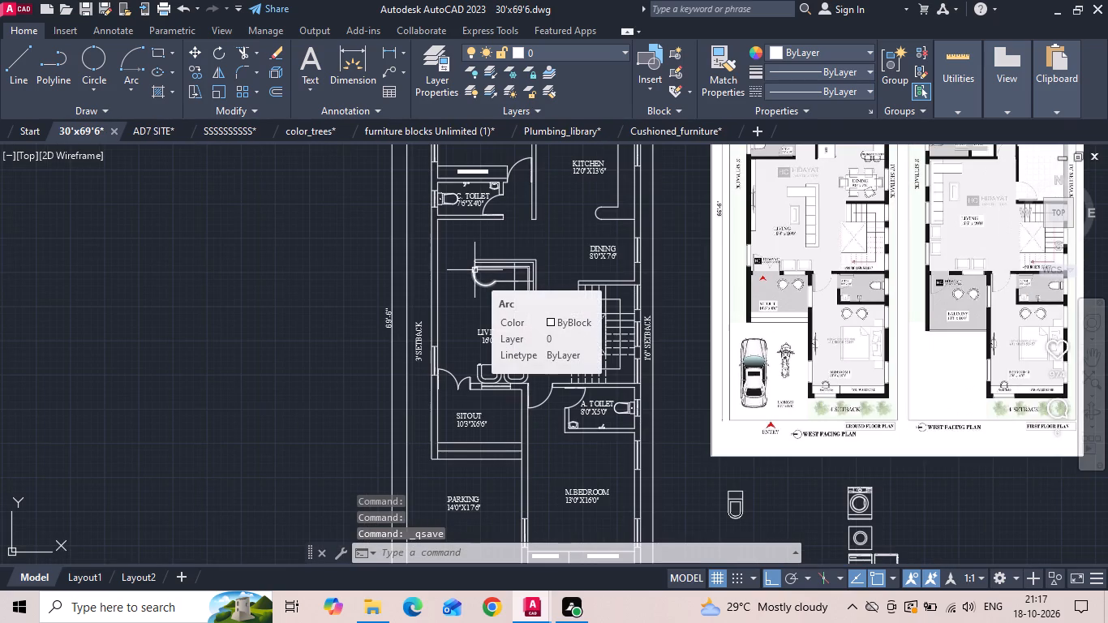
{"action": "scroll", "coordinate": [486, 295], "scroll_direction": "down", "scroll_amount": 1}
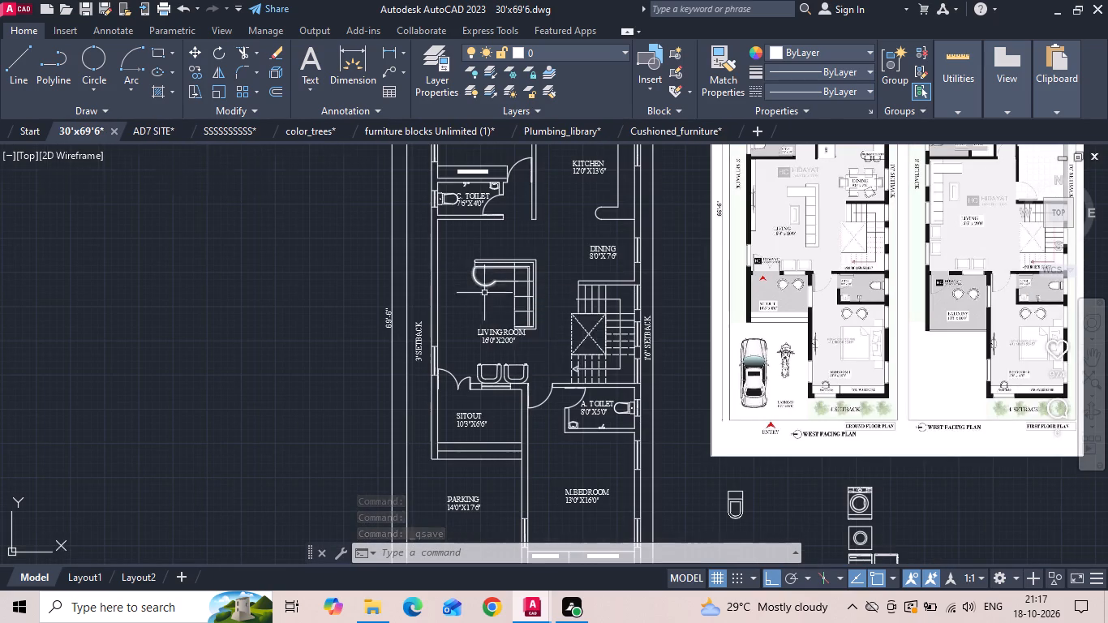
{"action": "scroll", "coordinate": [486, 294], "scroll_direction": "down", "scroll_amount": 1}
{"action": "scroll", "coordinate": [581, 351], "scroll_direction": "down", "scroll_amount": 1}
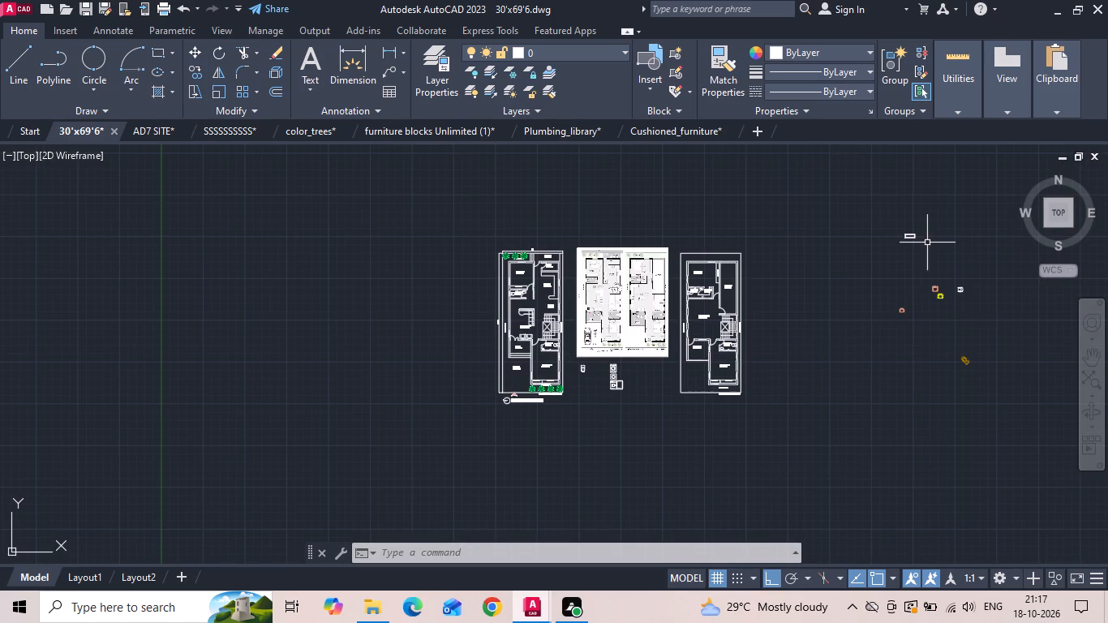
{"action": "scroll", "coordinate": [700, 338], "scroll_direction": "down", "scroll_amount": 3}
{"action": "scroll", "coordinate": [758, 186], "scroll_direction": "up", "scroll_amount": 3}
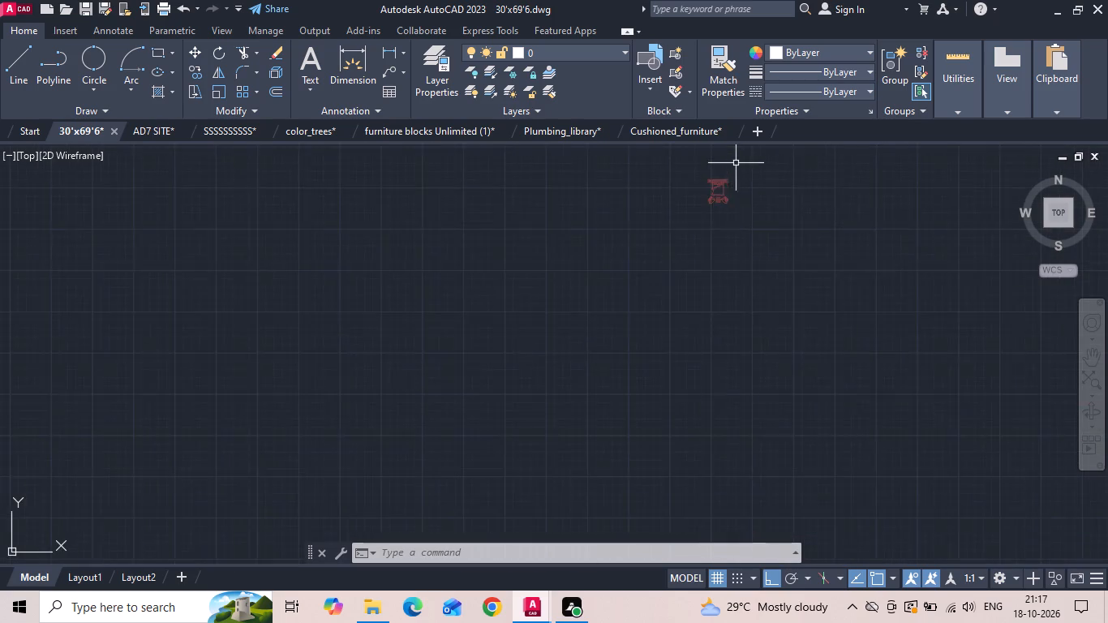
{"action": "scroll", "coordinate": [736, 163], "scroll_direction": "up", "scroll_amount": 3}
{"action": "scroll", "coordinate": [612, 300], "scroll_direction": "down", "scroll_amount": 8}
{"action": "scroll", "coordinate": [612, 345], "scroll_direction": "up", "scroll_amount": 3}
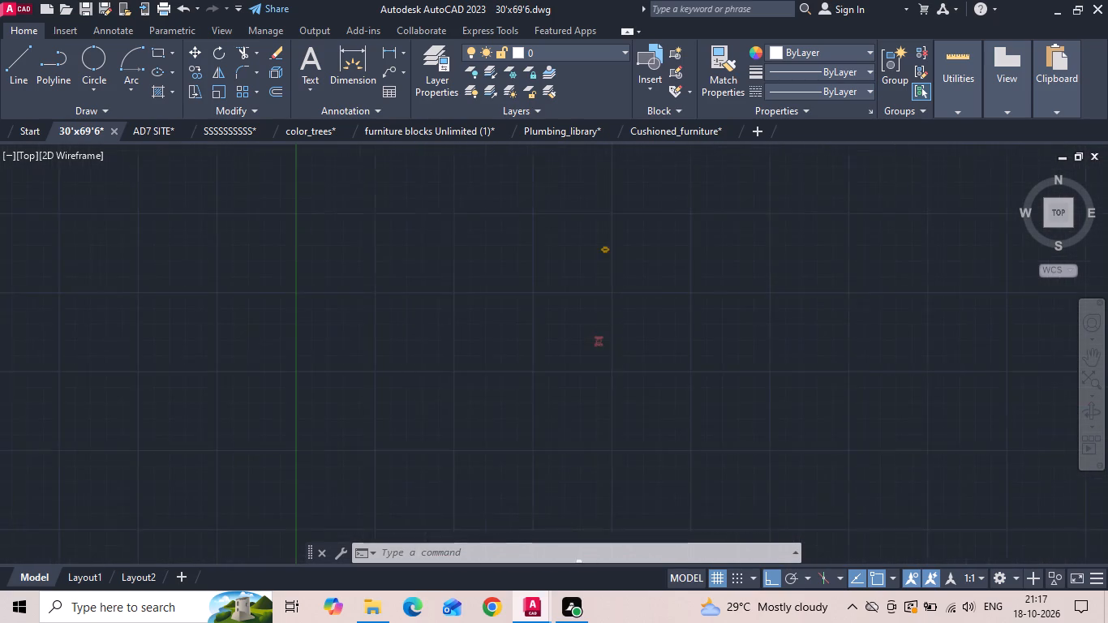
{"action": "left_click_drag", "start_coordinate": [627, 168], "coordinate": [613, 208]}
{"action": "left_click", "coordinate": [547, 369]}
{"action": "right_click", "coordinate": [547, 369]}
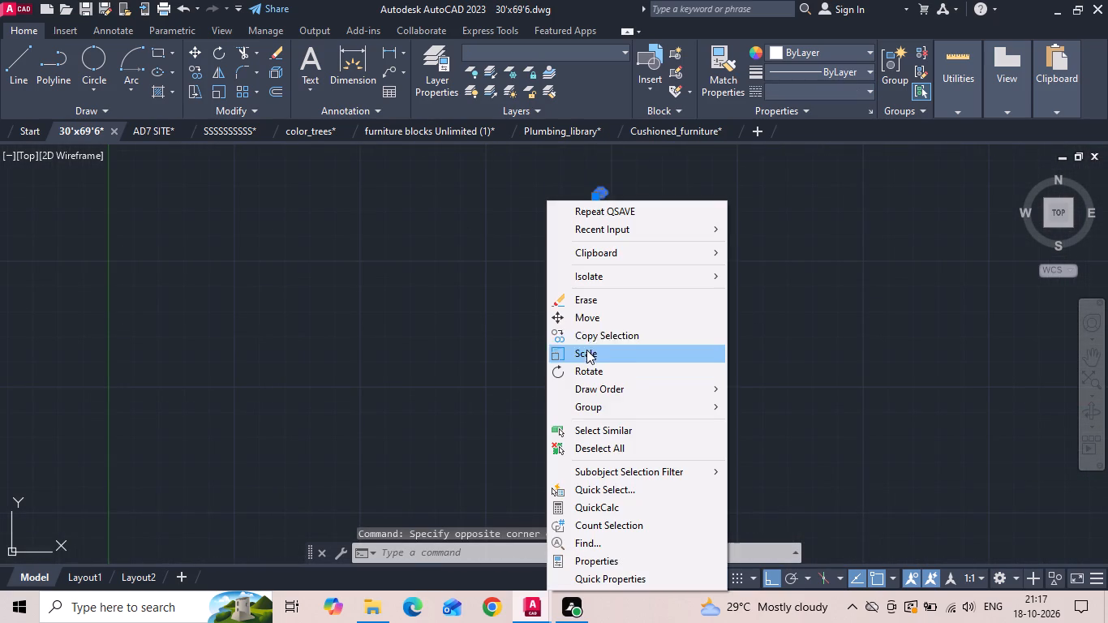
{"action": "left_click", "coordinate": [606, 314]}
{"action": "left_click_drag", "start_coordinate": [602, 222], "coordinate": [580, 259]}
{"action": "scroll", "coordinate": [727, 281], "scroll_direction": "down", "scroll_amount": 2}
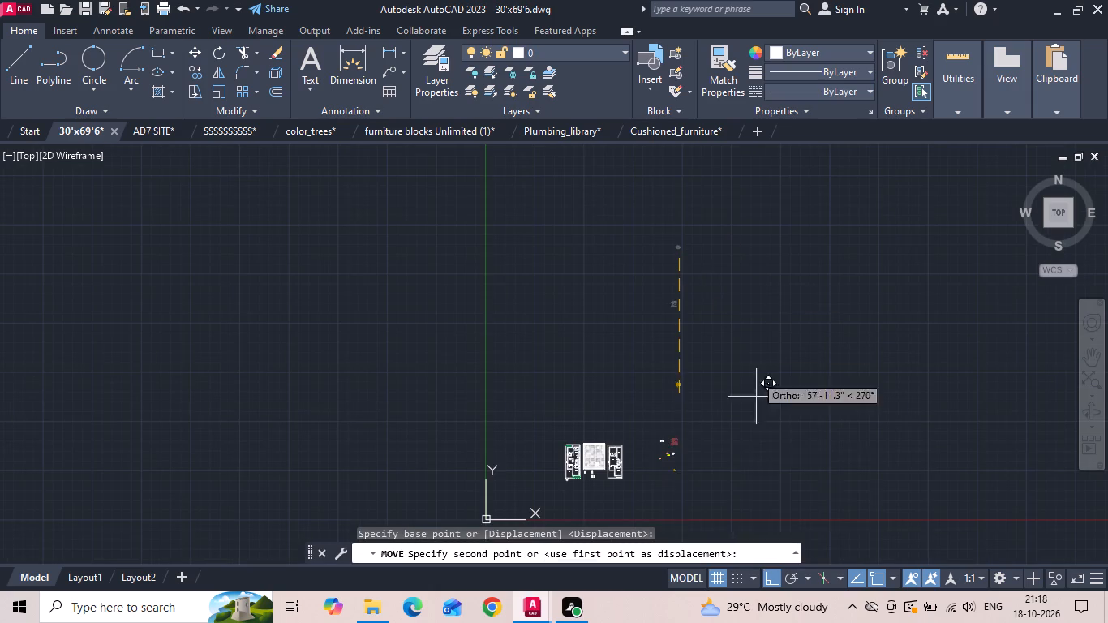
{"action": "left_click", "coordinate": [776, 584]}
{"action": "scroll", "coordinate": [584, 487], "scroll_direction": "up", "scroll_amount": 3}
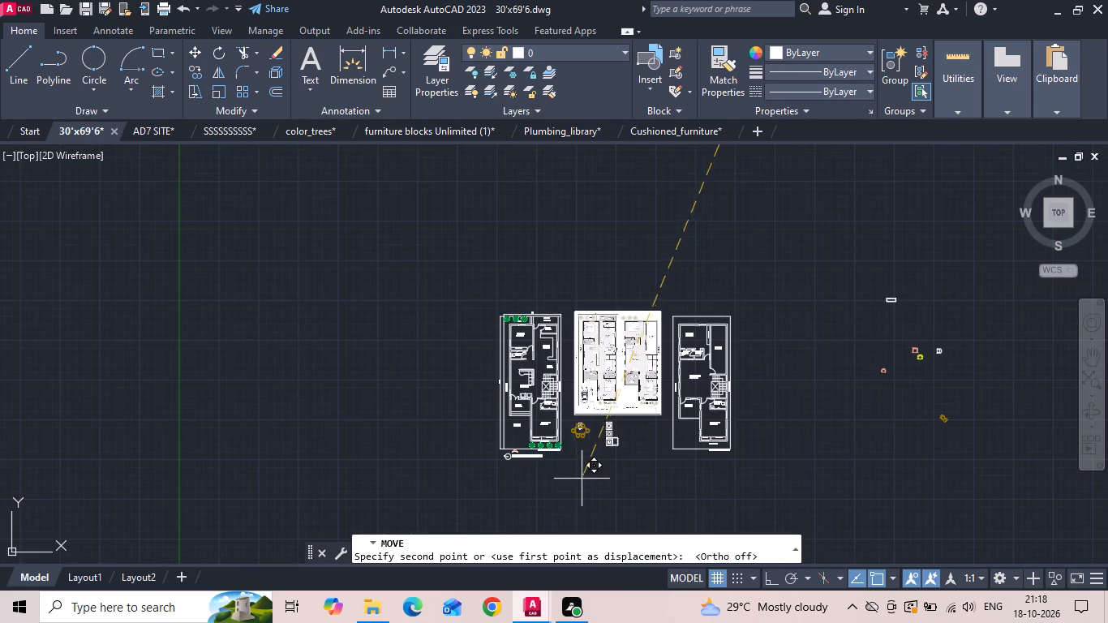
{"action": "scroll", "coordinate": [534, 373], "scroll_direction": "up", "scroll_amount": 3}
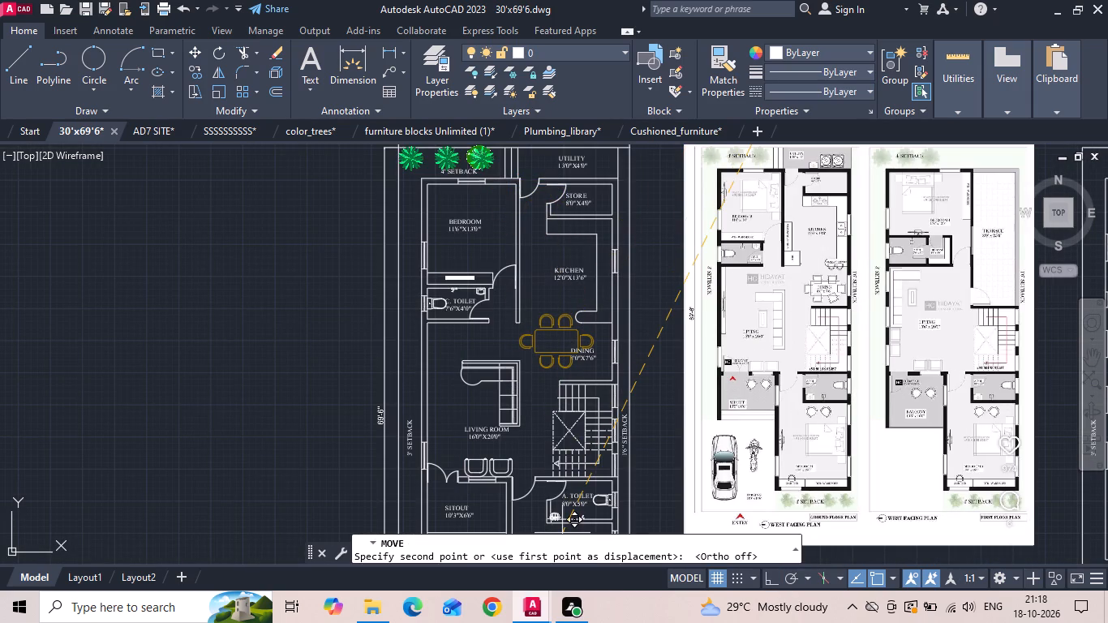
{"action": "left_click", "coordinate": [568, 548]}
{"action": "left_click", "coordinate": [586, 473]}
{"action": "key", "text": "Escape"}
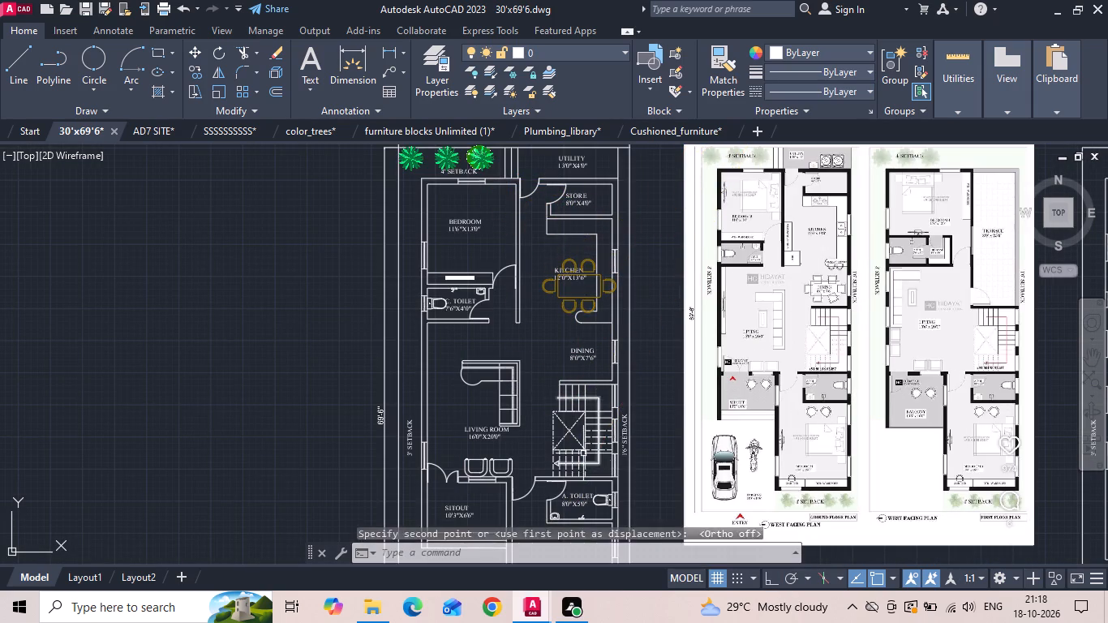
Move the bed set with side tables and chairs into the ground-floor BEDROOM, its headboard against the window wall.
{"action": "scroll", "coordinate": [573, 232], "scroll_direction": "down", "scroll_amount": 3}
{"action": "left_click", "coordinate": [561, 482]}
{"action": "right_click", "coordinate": [551, 463]}
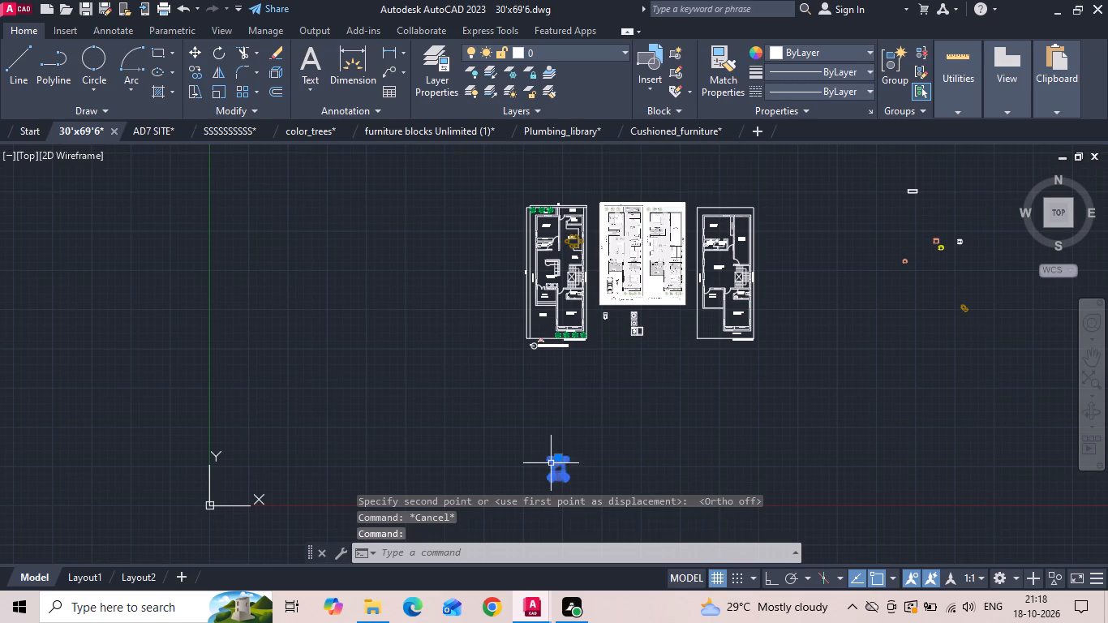
{"action": "left_click", "coordinate": [594, 290]}
{"action": "left_click", "coordinate": [561, 473]}
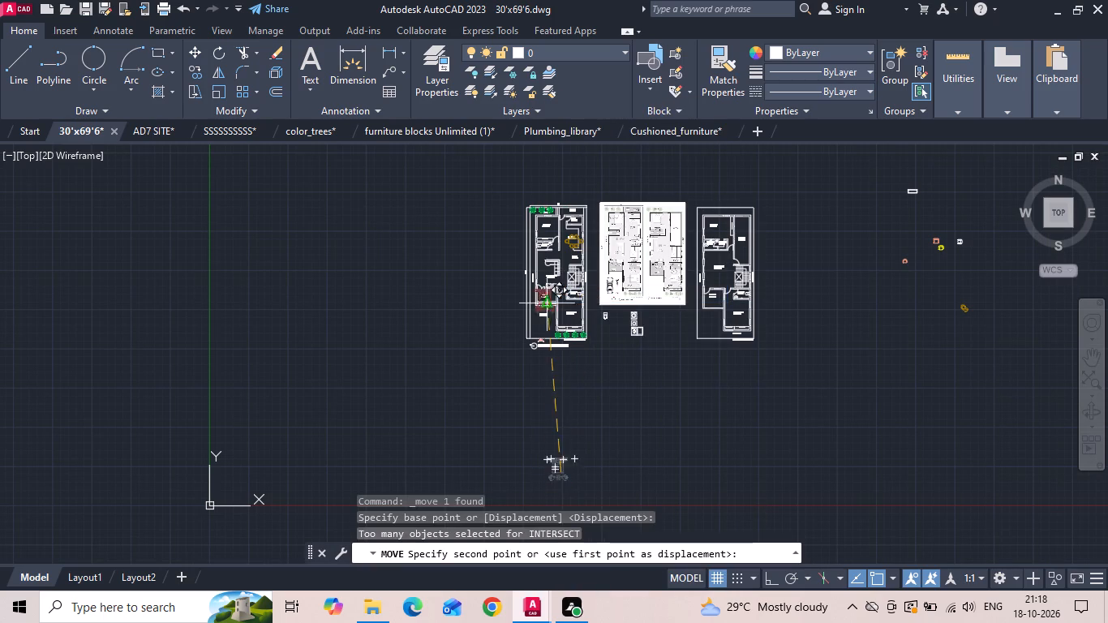
{"action": "scroll", "coordinate": [535, 200], "scroll_direction": "up", "scroll_amount": 3}
{"action": "scroll", "coordinate": [583, 327], "scroll_direction": "up", "scroll_amount": 2}
{"action": "left_click", "coordinate": [583, 327]}
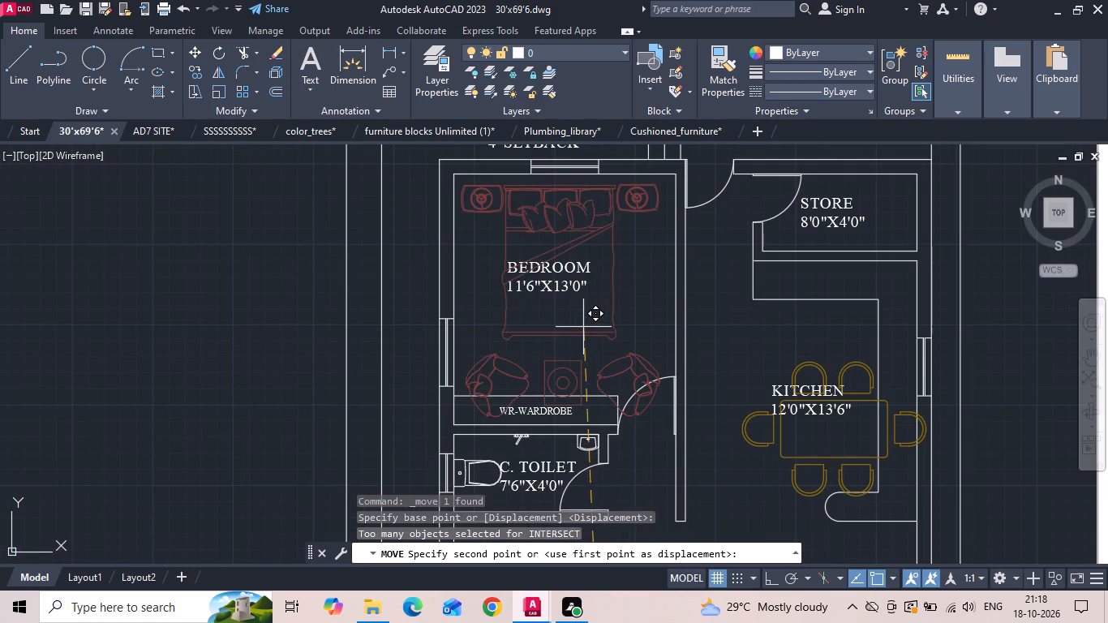
{"action": "key", "text": "Escape"}
Scale the bed set down about the midpoint of its headboard so it sits clear of the wardrobe.
{"action": "left_click", "coordinate": [567, 227]}
{"action": "right_click", "coordinate": [567, 227]}
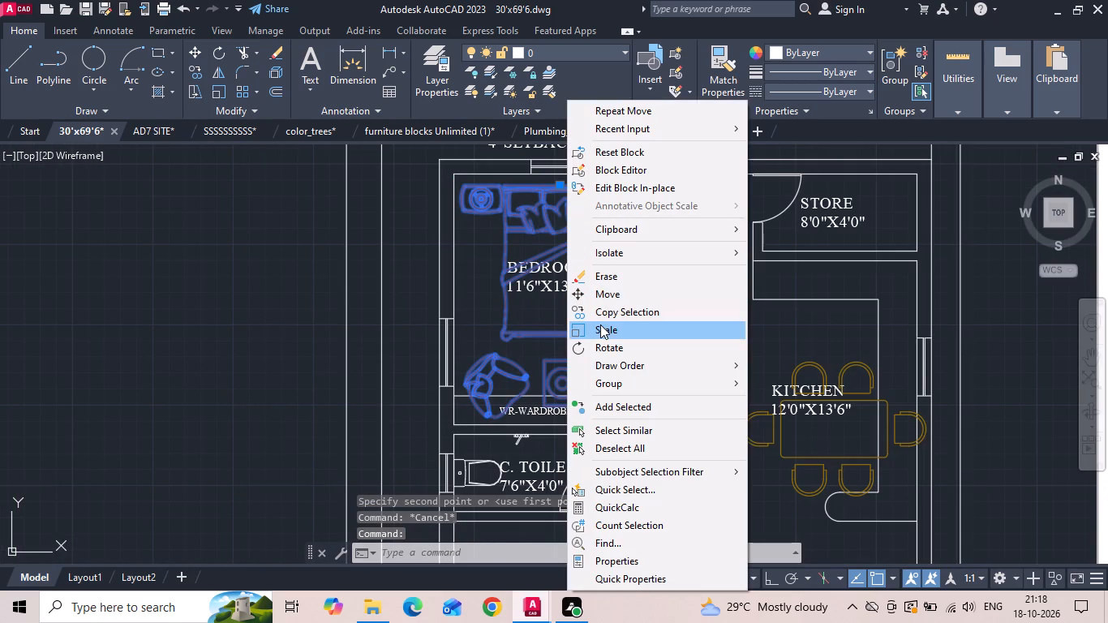
{"action": "left_click", "coordinate": [600, 324]}
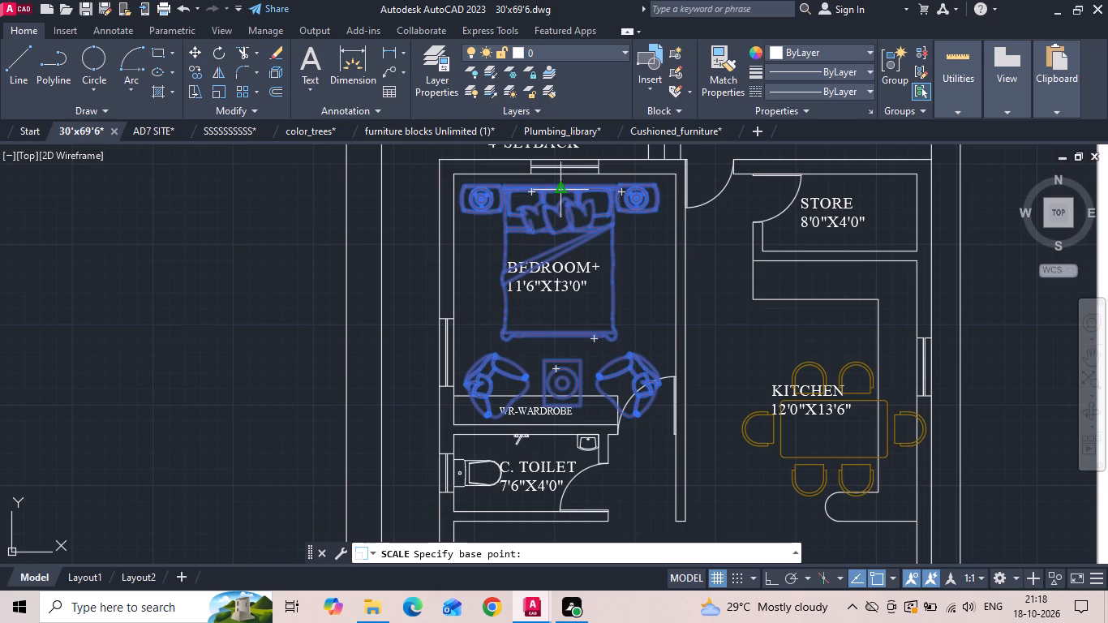
{"action": "left_click", "coordinate": [562, 187]}
{"action": "left_click", "coordinate": [546, 267]}
Scale the six-seat dining set in the kitchen down to about half size about the table's centre.
{"action": "scroll", "coordinate": [492, 267], "scroll_direction": "down", "scroll_amount": 2}
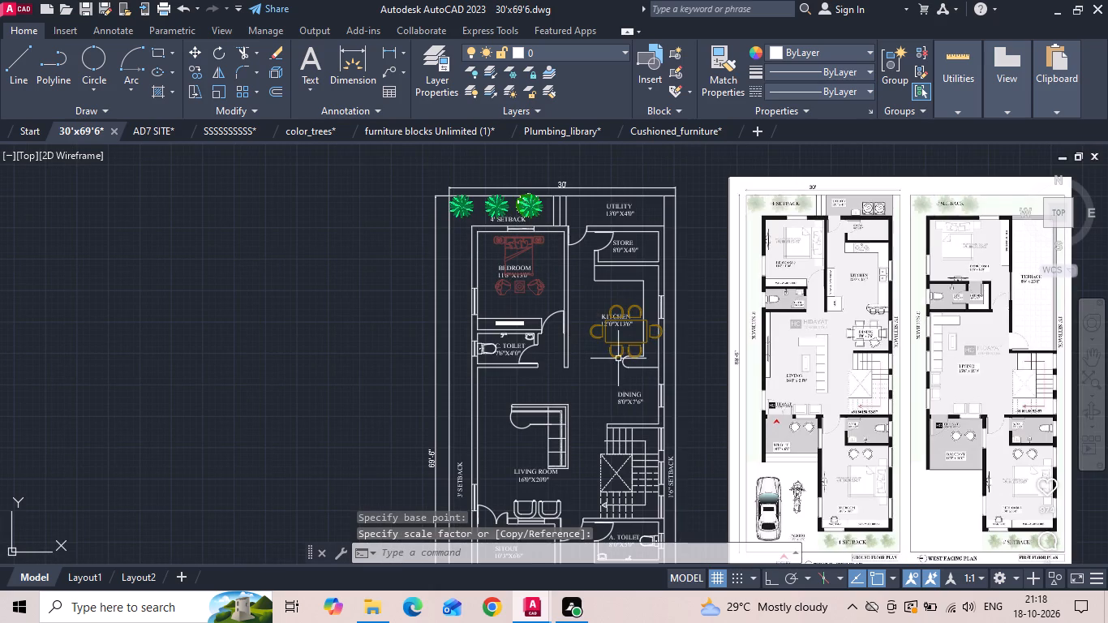
{"action": "left_click", "coordinate": [616, 352]}
{"action": "left_click", "coordinate": [611, 336]}
{"action": "right_click", "coordinate": [611, 336]}
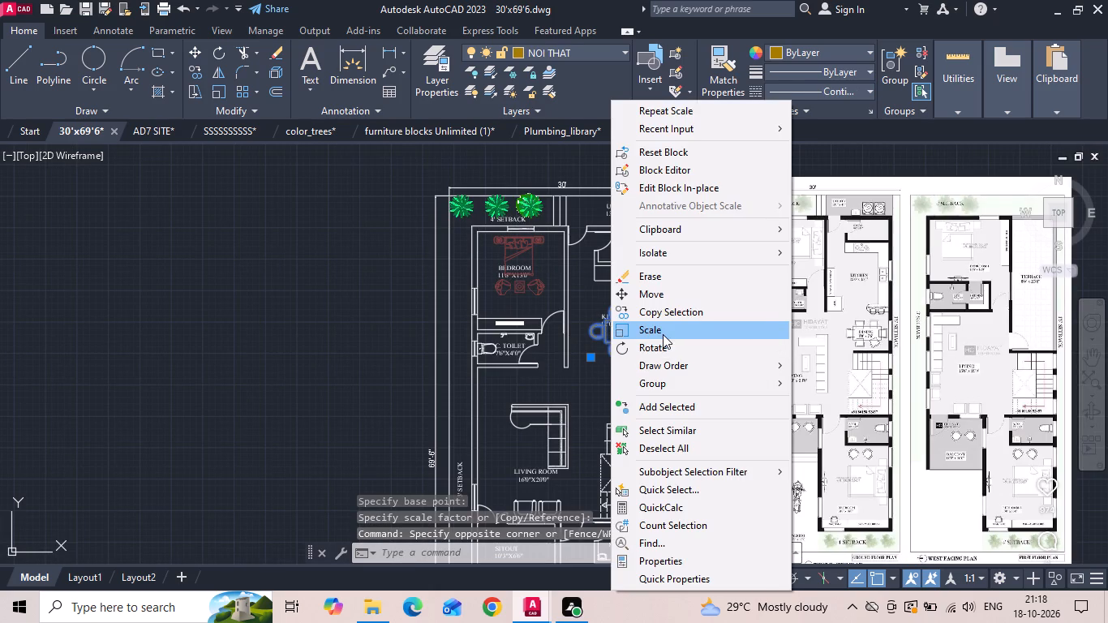
{"action": "left_click", "coordinate": [663, 334]}
{"action": "scroll", "coordinate": [653, 346], "scroll_direction": "up", "scroll_amount": 2}
{"action": "left_click", "coordinate": [578, 313]}
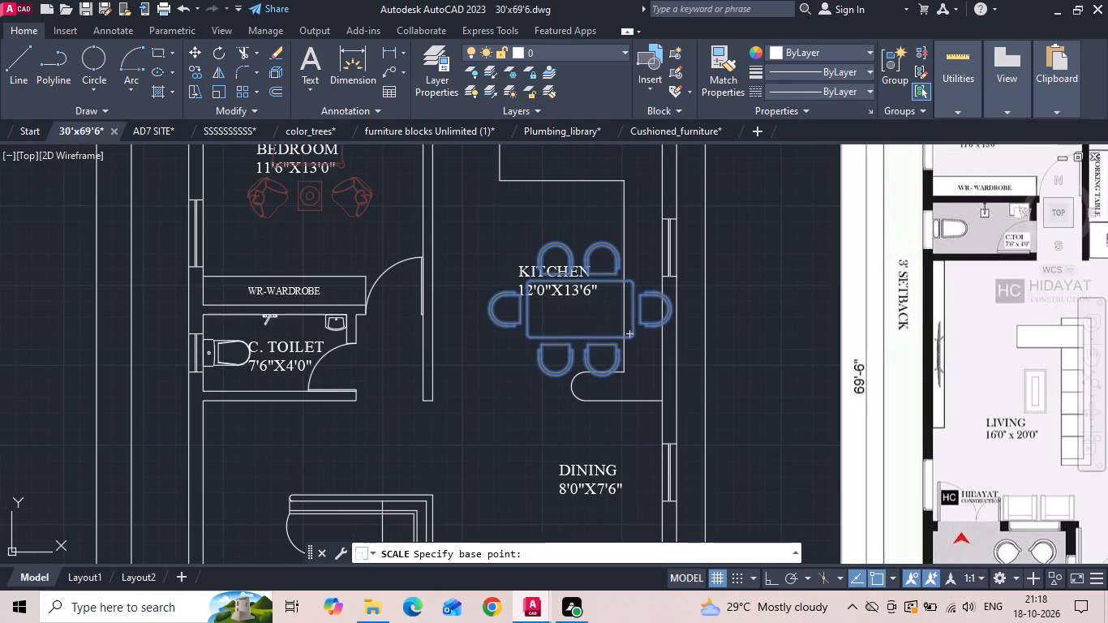
{"action": "left_click", "coordinate": [591, 352]}
Move the dining set from the kitchen into the DINING area, beside the room label.
{"action": "left_click", "coordinate": [591, 334]}
{"action": "right_click", "coordinate": [580, 318]}
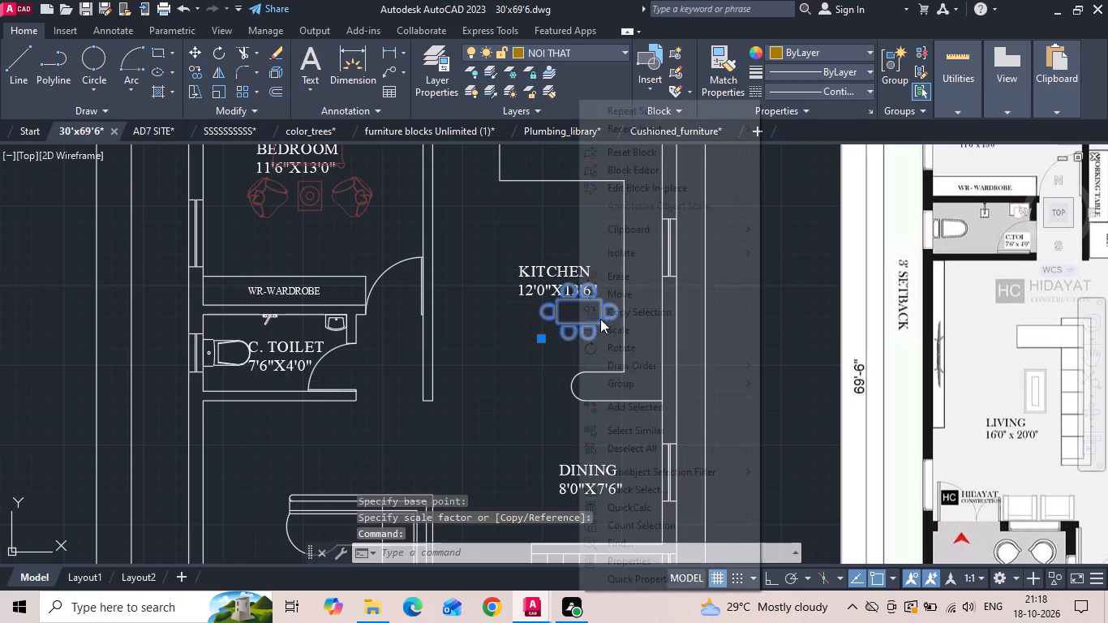
{"action": "left_click", "coordinate": [629, 298]}
{"action": "left_click_drag", "start_coordinate": [586, 329], "coordinate": [585, 348]}
{"action": "middle_click_drag", "start_coordinate": [601, 455], "coordinate": [596, 315]}
{"action": "scroll", "coordinate": [601, 455], "scroll_direction": "up", "scroll_amount": 1}
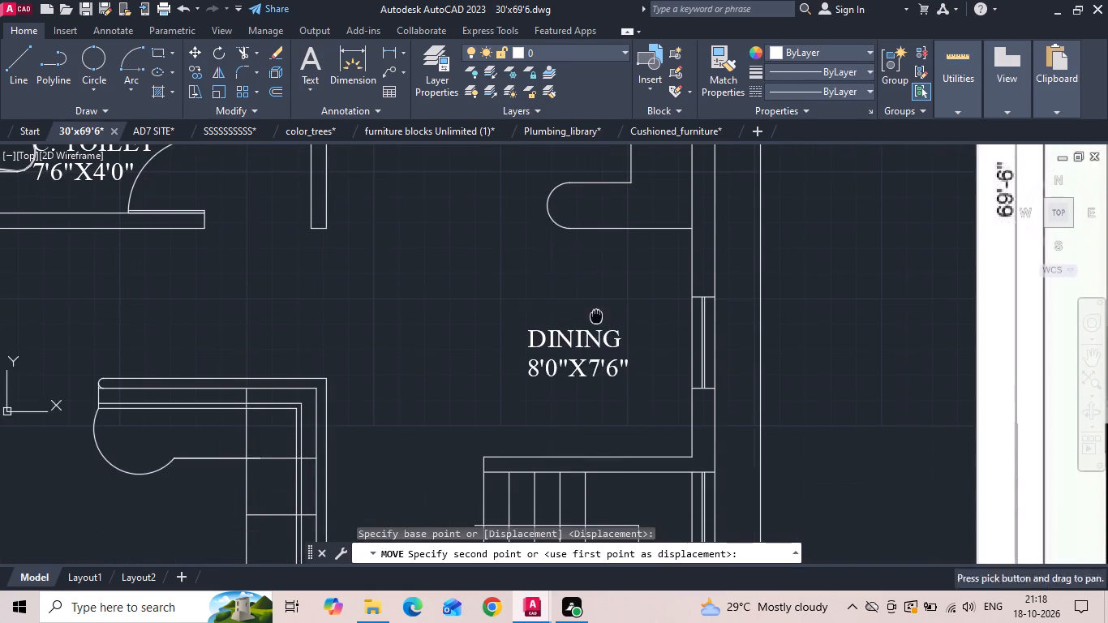
{"action": "left_click", "coordinate": [587, 387]}
{"action": "scroll", "coordinate": [554, 370], "scroll_direction": "down", "scroll_amount": 2}
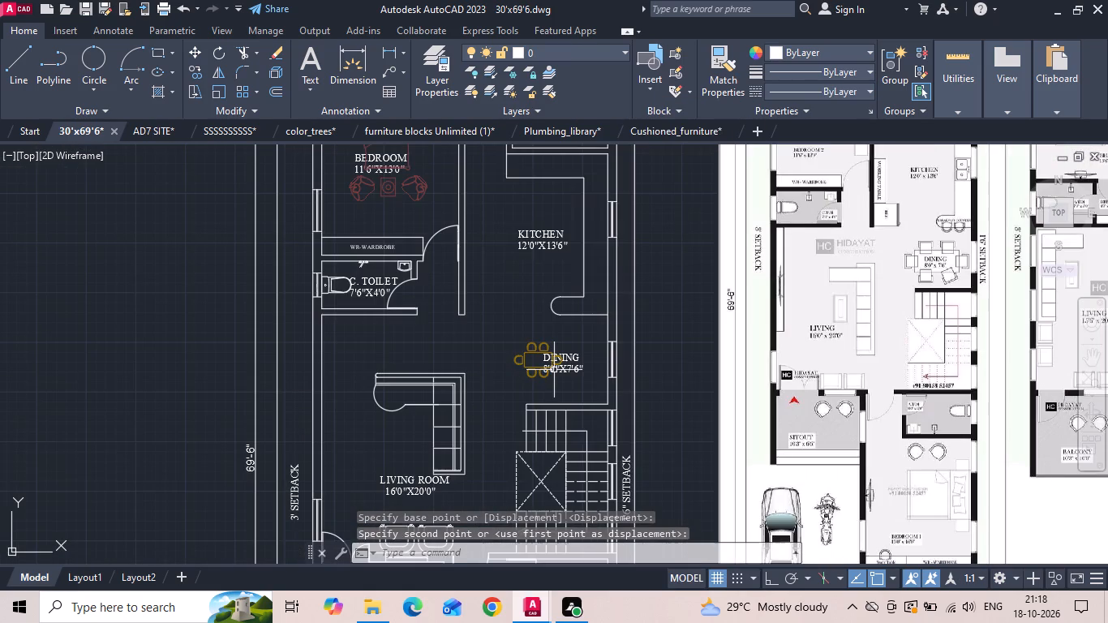
{"action": "key", "text": "Escape"}
Scale the dining set up to about one and a half times its size about the midpoint of the table's stair-side edge.
{"action": "scroll", "coordinate": [552, 370], "scroll_direction": "up", "scroll_amount": 2}
{"action": "left_click", "coordinate": [488, 327]}
{"action": "right_click", "coordinate": [486, 320]}
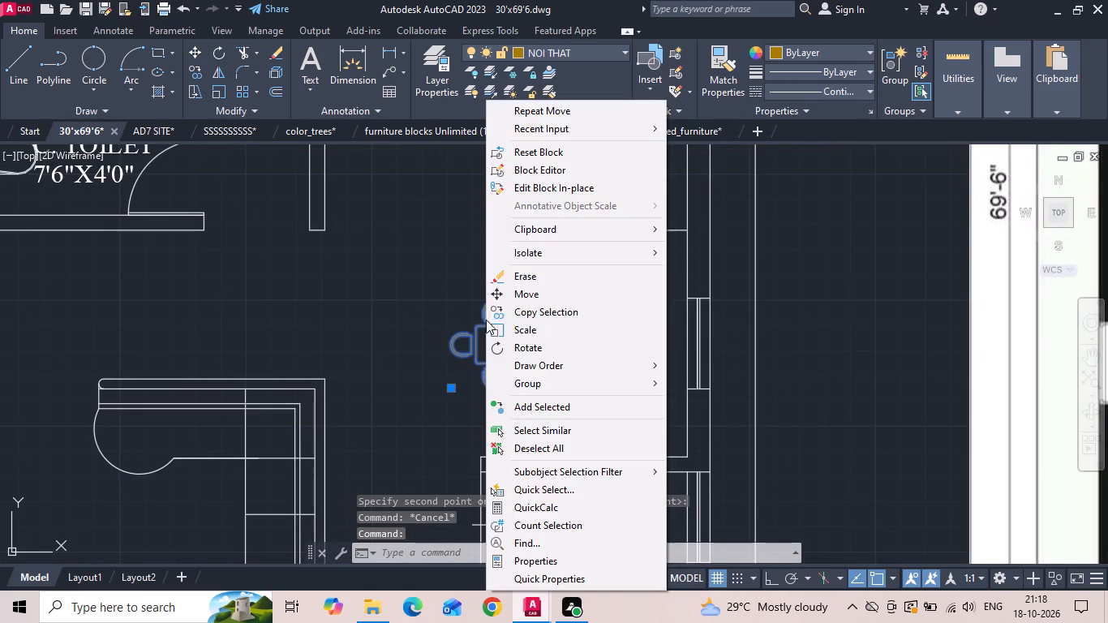
{"action": "left_click", "coordinate": [531, 326]}
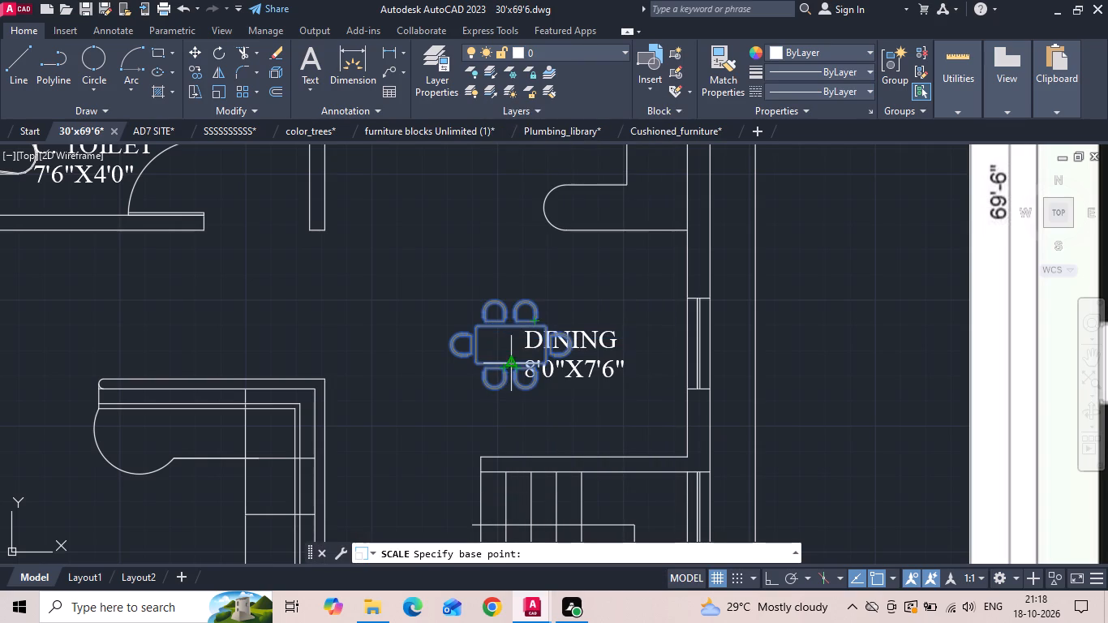
{"action": "left_click", "coordinate": [511, 363]}
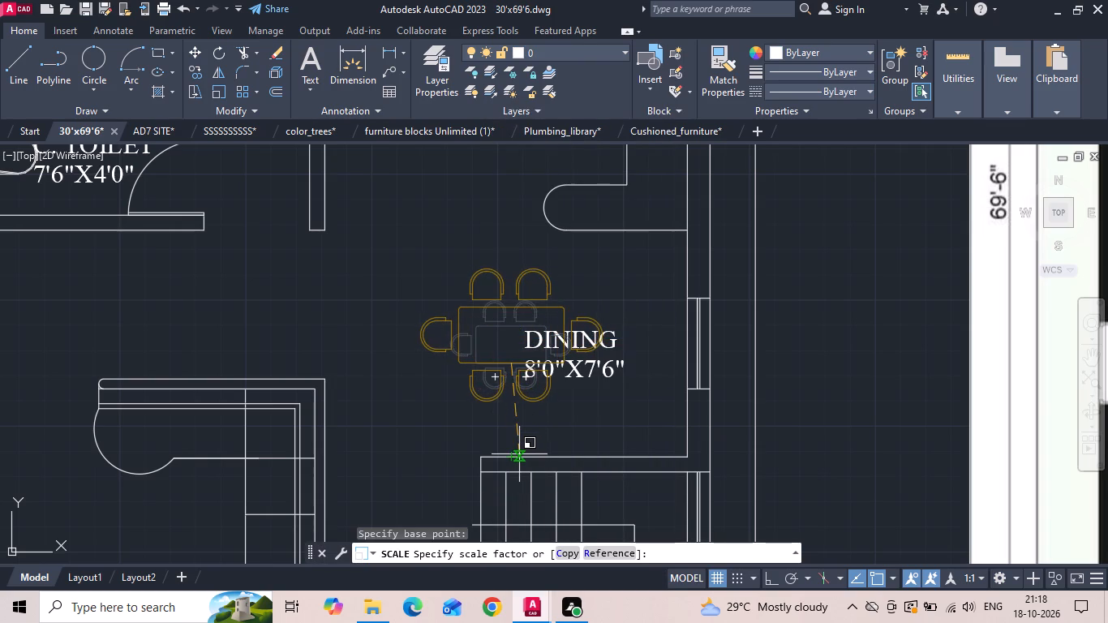
{"action": "left_click", "coordinate": [520, 455]}
Move the dining set toward the window wall so the table is centred on the DINING label.
{"action": "left_click_drag", "start_coordinate": [504, 324], "coordinate": [497, 310]}
{"action": "left_click", "coordinate": [466, 257]}
{"action": "right_click", "coordinate": [466, 257]}
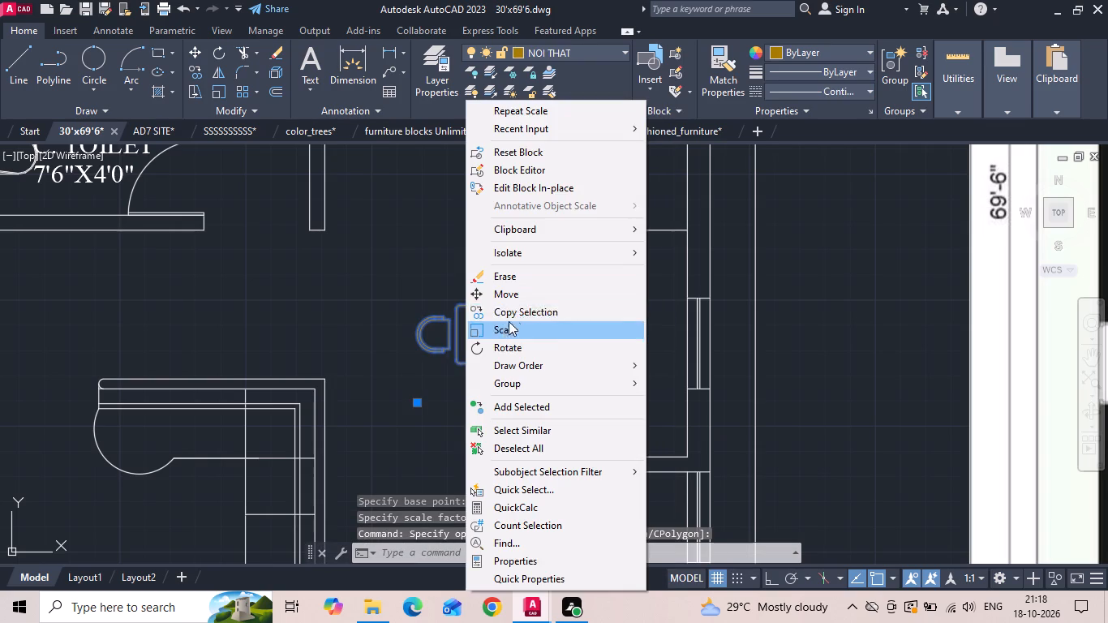
{"action": "left_click", "coordinate": [512, 301]}
{"action": "left_click_drag", "start_coordinate": [604, 329], "coordinate": [633, 329]}
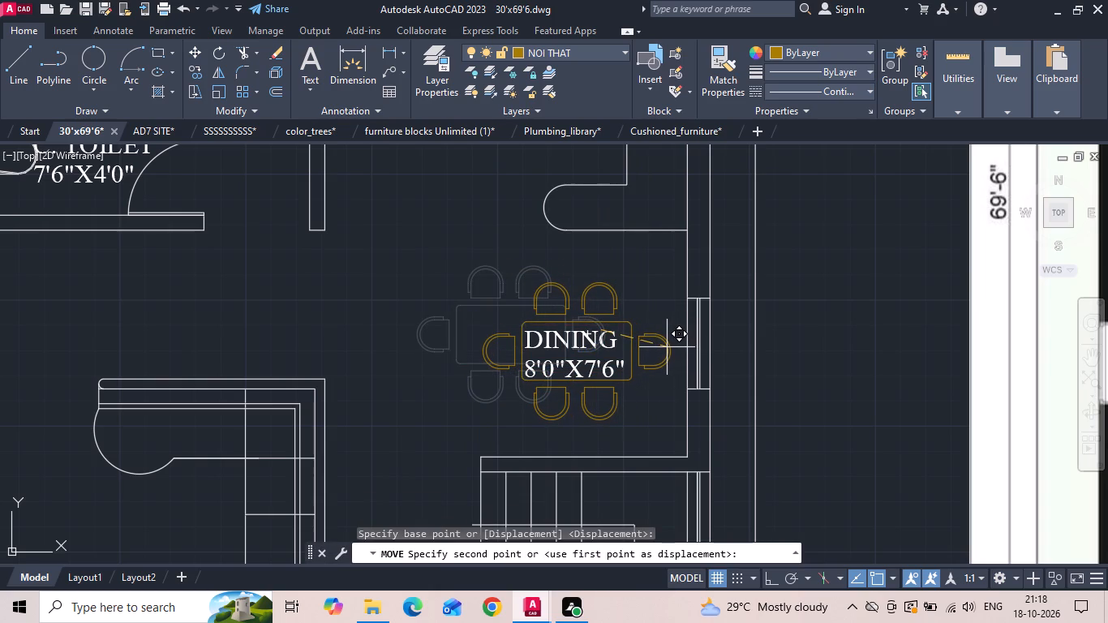
{"action": "left_click", "coordinate": [665, 348]}
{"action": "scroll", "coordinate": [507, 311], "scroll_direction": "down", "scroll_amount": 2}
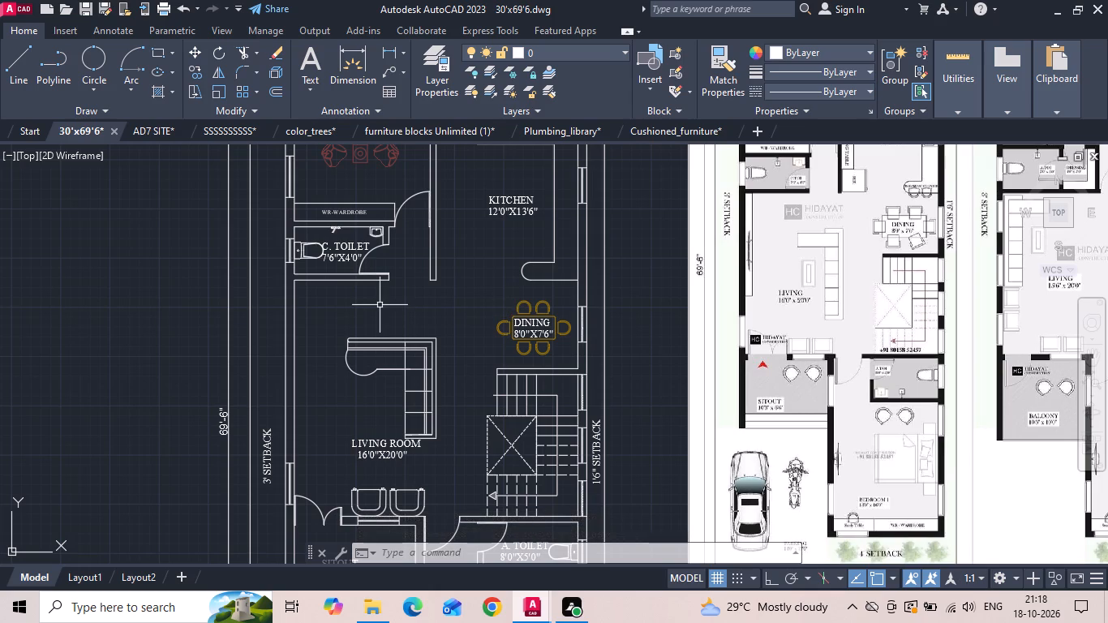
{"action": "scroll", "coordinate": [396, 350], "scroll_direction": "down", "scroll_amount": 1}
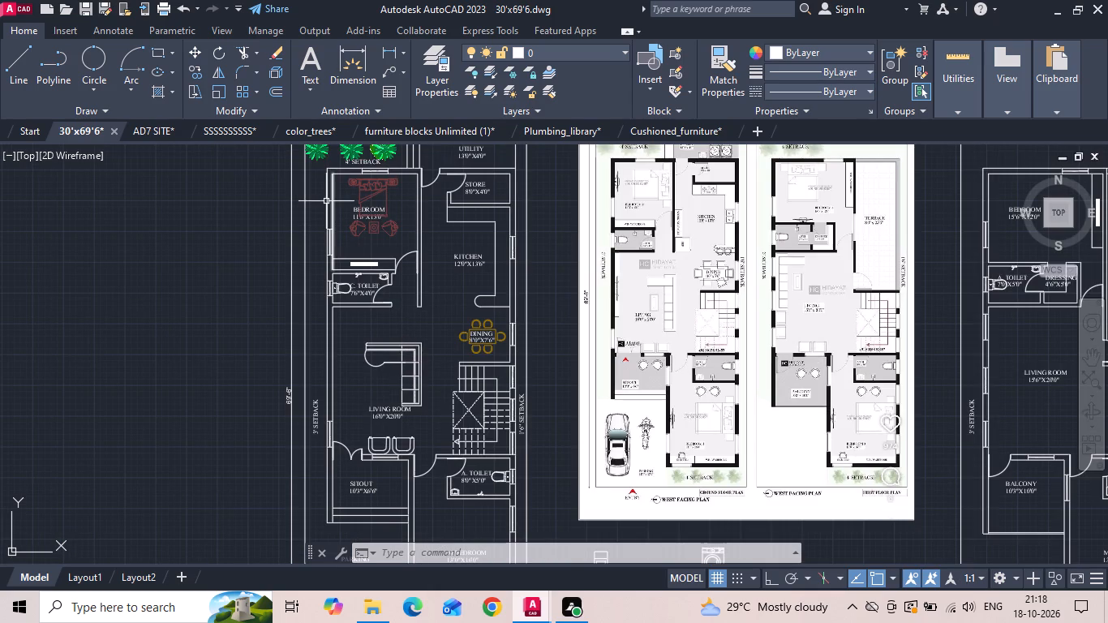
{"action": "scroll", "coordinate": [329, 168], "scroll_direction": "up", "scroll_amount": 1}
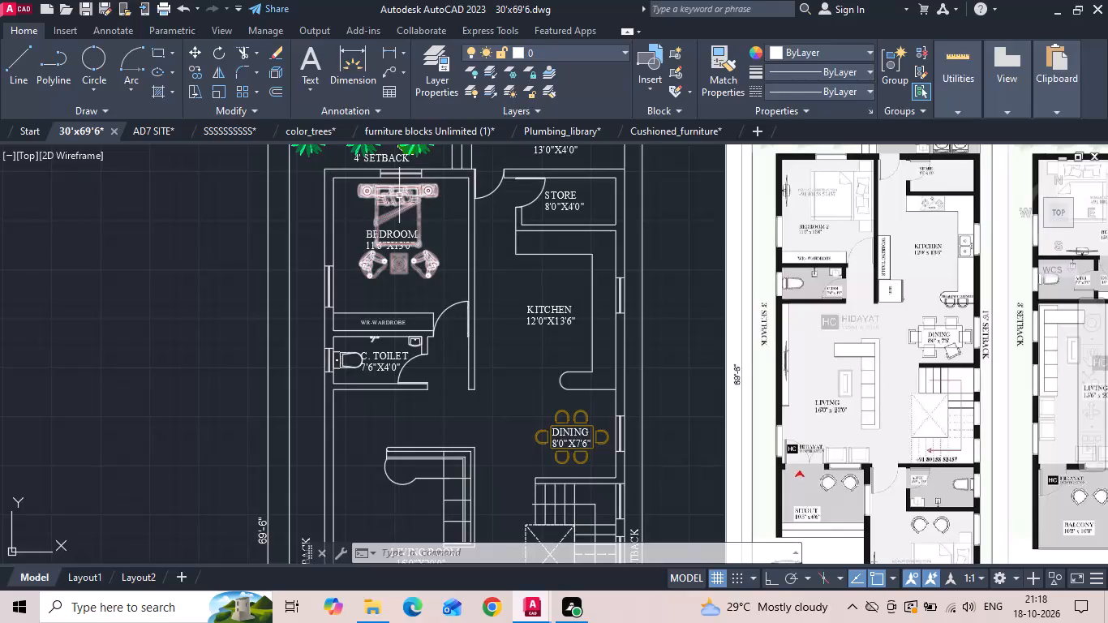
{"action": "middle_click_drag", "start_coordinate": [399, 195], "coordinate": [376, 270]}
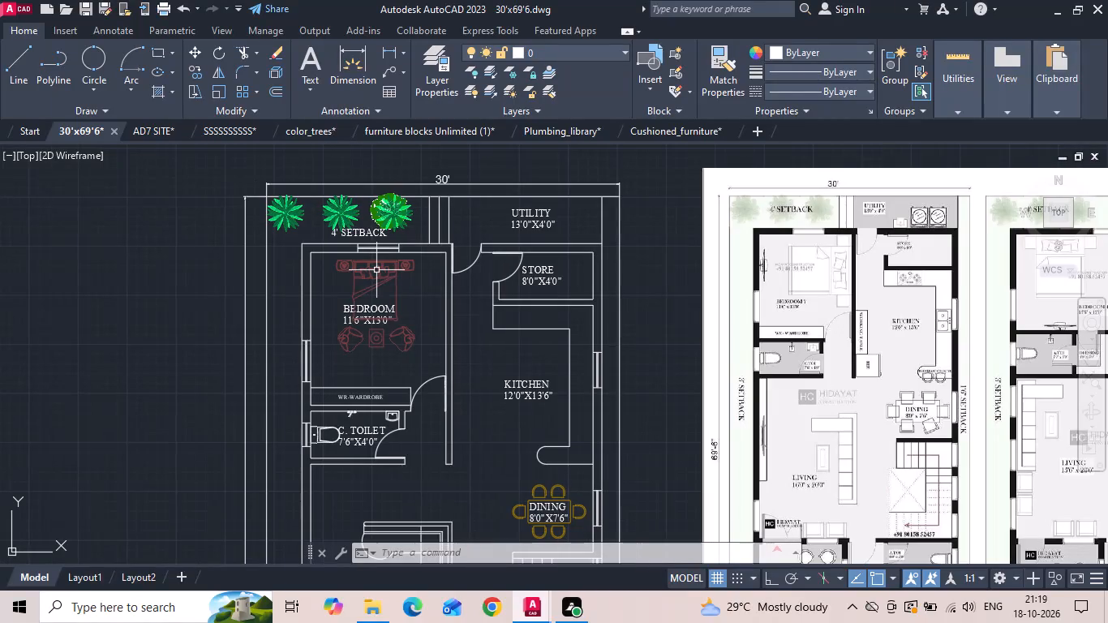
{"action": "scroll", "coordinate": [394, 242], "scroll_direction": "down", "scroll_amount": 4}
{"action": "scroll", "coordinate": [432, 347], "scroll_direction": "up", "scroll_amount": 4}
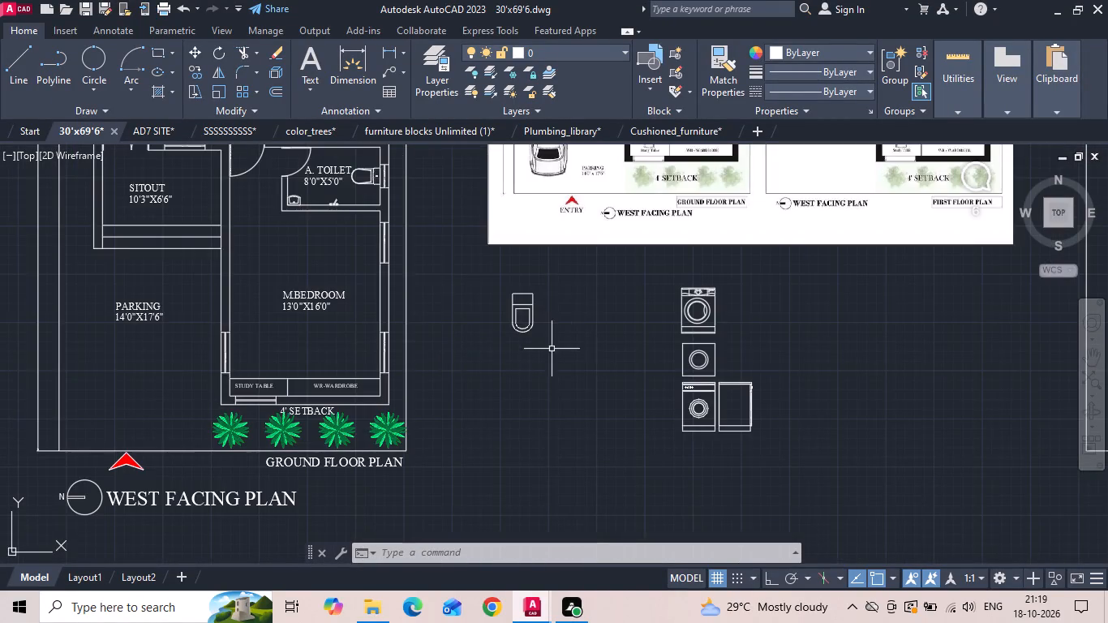
Move the white curved-back armchair from the loose furniture blocks into the ground-floor SITOUT, beside the room label near the bedroom-side wall.
{"action": "scroll", "coordinate": [589, 354], "scroll_direction": "down", "scroll_amount": 3}
{"action": "middle_click_drag", "start_coordinate": [983, 276], "coordinate": [612, 290]}
{"action": "scroll", "coordinate": [667, 273], "scroll_direction": "up", "scroll_amount": 1}
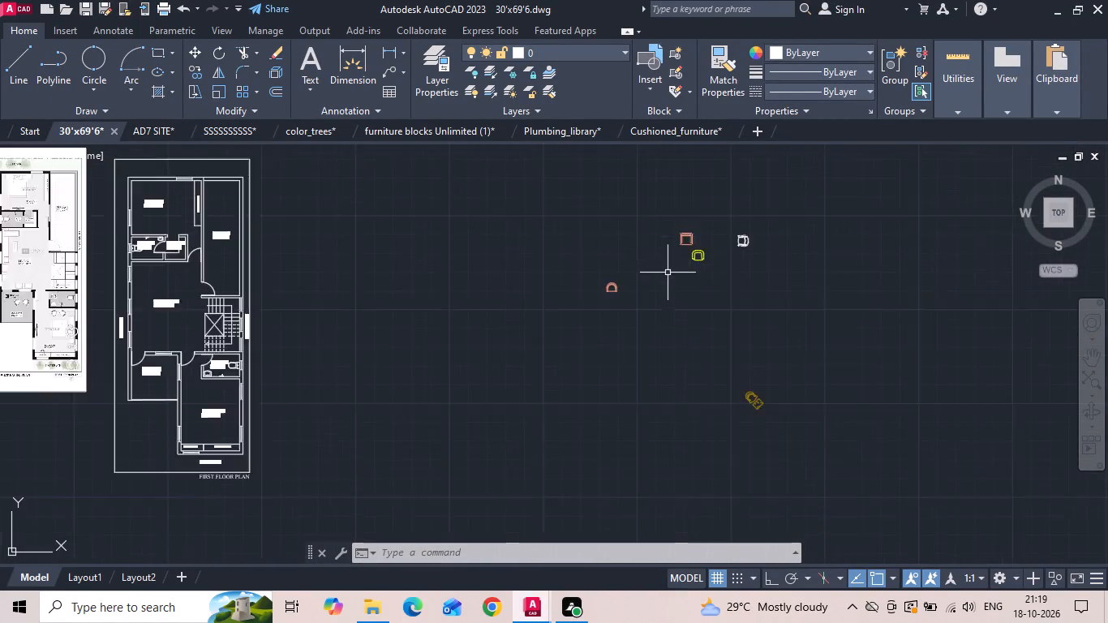
{"action": "scroll", "coordinate": [671, 271], "scroll_direction": "up", "scroll_amount": 2}
{"action": "scroll", "coordinate": [746, 225], "scroll_direction": "up", "scroll_amount": 2}
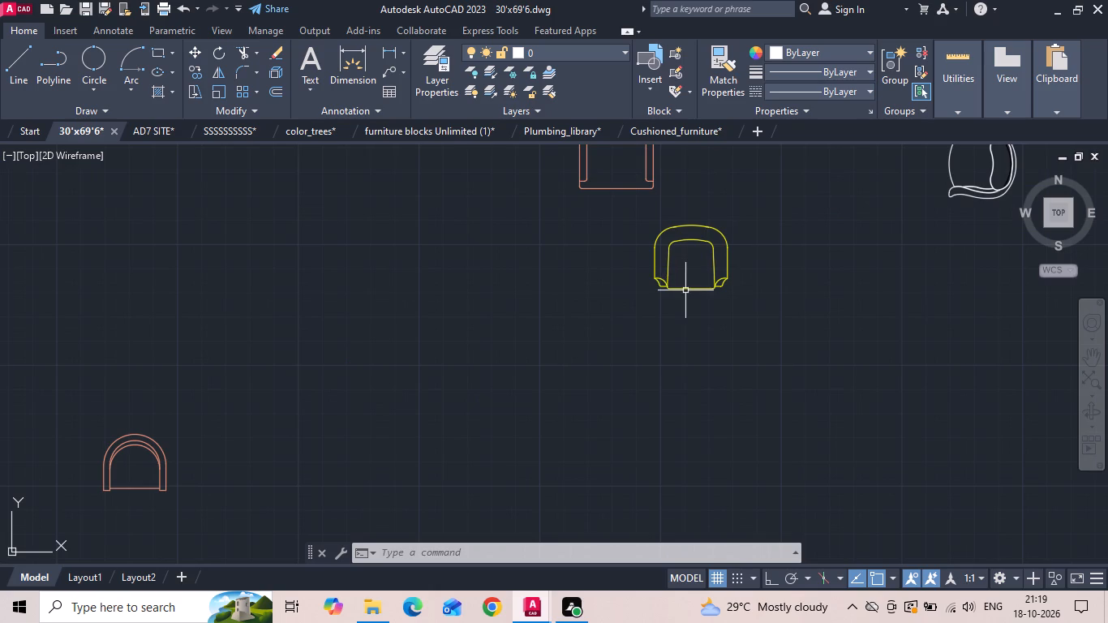
{"action": "scroll", "coordinate": [686, 289], "scroll_direction": "down", "scroll_amount": 2}
{"action": "left_click", "coordinate": [792, 251]}
{"action": "right_click", "coordinate": [792, 251]}
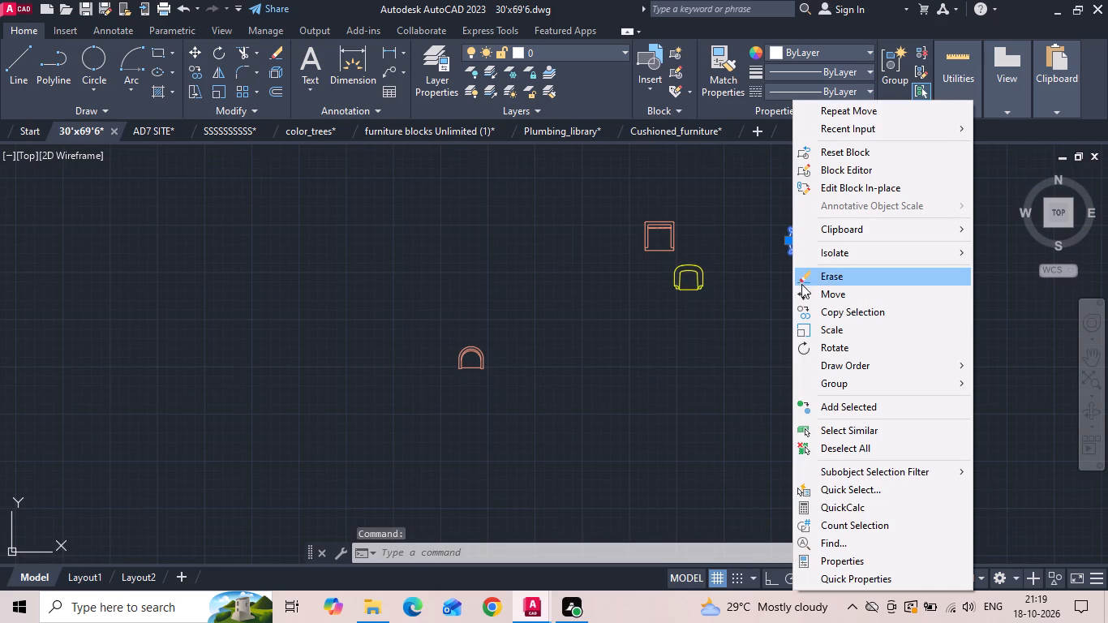
{"action": "left_click", "coordinate": [805, 294]}
{"action": "left_click_drag", "start_coordinate": [796, 242], "coordinate": [694, 273]}
{"action": "scroll", "coordinate": [695, 301], "scroll_direction": "down", "scroll_amount": 3}
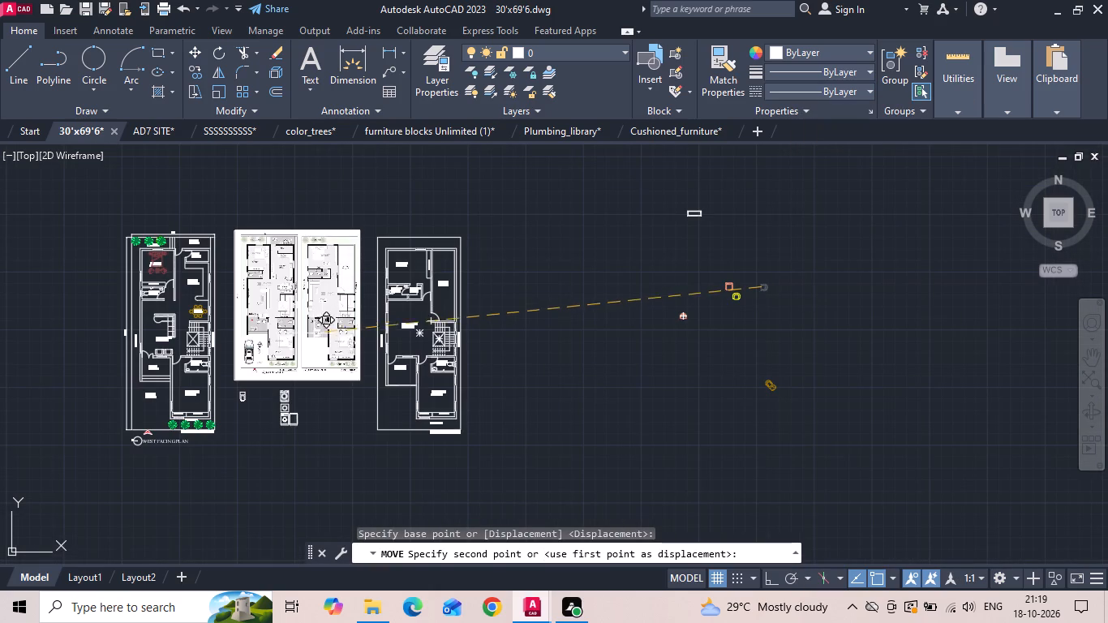
{"action": "scroll", "coordinate": [315, 366], "scroll_direction": "up", "scroll_amount": 2}
{"action": "middle_click_drag", "start_coordinate": [226, 303], "coordinate": [762, 310]}
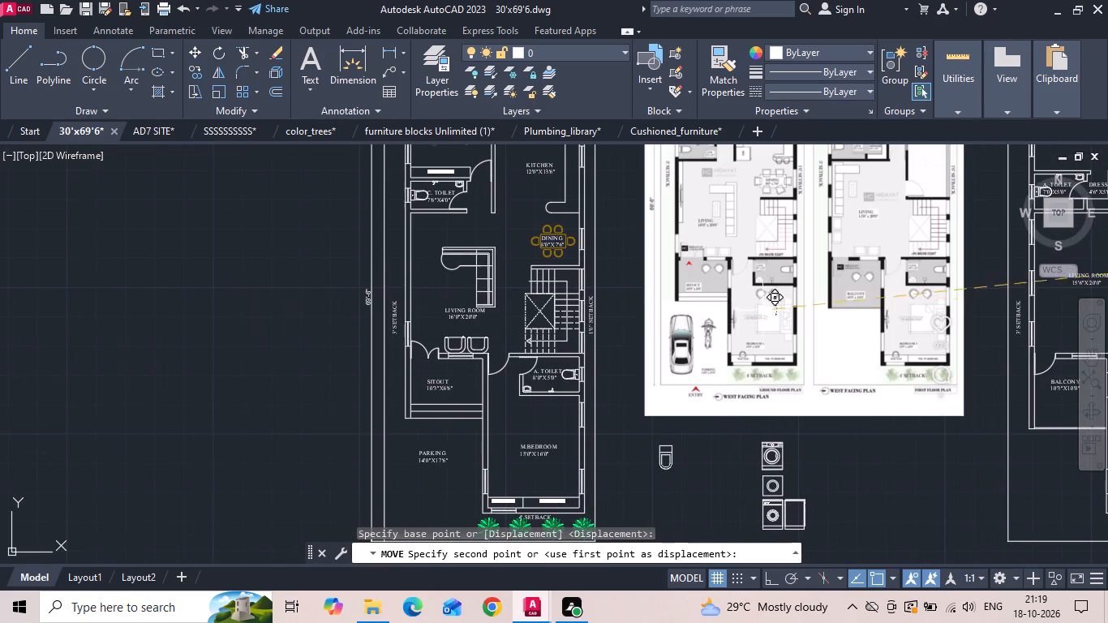
{"action": "scroll", "coordinate": [470, 367], "scroll_direction": "up", "scroll_amount": 3}
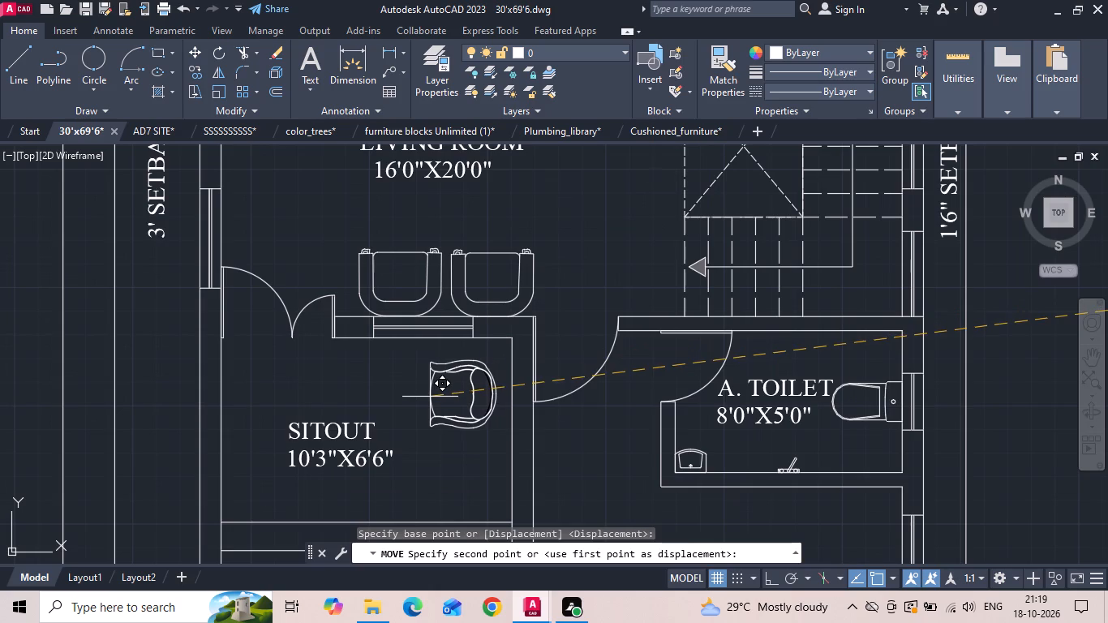
{"action": "left_click", "coordinate": [428, 397]}
Move the loose round-backed chair into the ground-floor M.BEDROOM, tucked over the front edge of the STUDY TABLE.
{"action": "scroll", "coordinate": [384, 356], "scroll_direction": "down", "scroll_amount": 3}
{"action": "scroll", "coordinate": [599, 266], "scroll_direction": "up", "scroll_amount": 2}
{"action": "scroll", "coordinate": [558, 265], "scroll_direction": "down", "scroll_amount": 2}
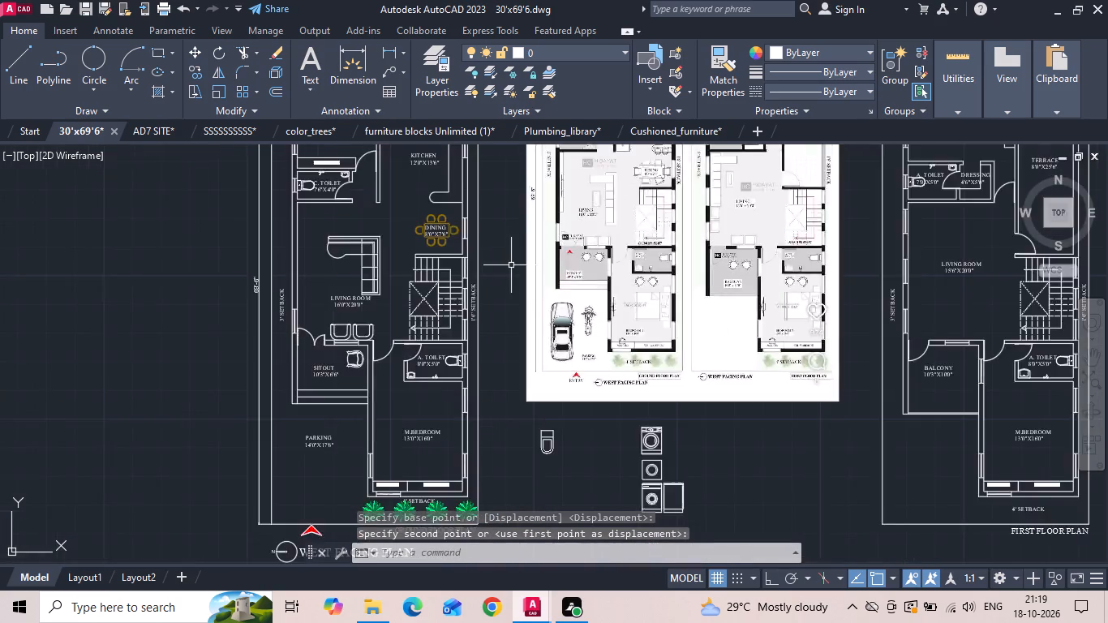
{"action": "scroll", "coordinate": [509, 265], "scroll_direction": "down", "scroll_amount": 4}
{"action": "scroll", "coordinate": [847, 255], "scroll_direction": "up", "scroll_amount": 4}
{"action": "scroll", "coordinate": [462, 337], "scroll_direction": "up", "scroll_amount": 2}
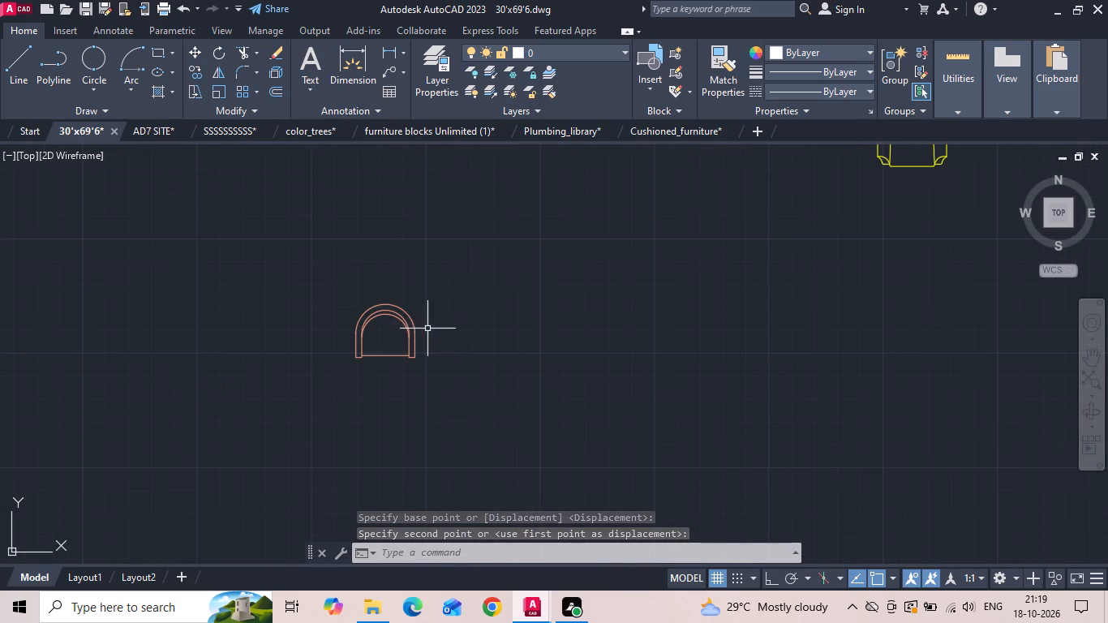
{"action": "left_click", "coordinate": [416, 324]}
{"action": "left_click", "coordinate": [402, 298]}
{"action": "right_click", "coordinate": [402, 298]}
{"action": "left_click", "coordinate": [476, 274]}
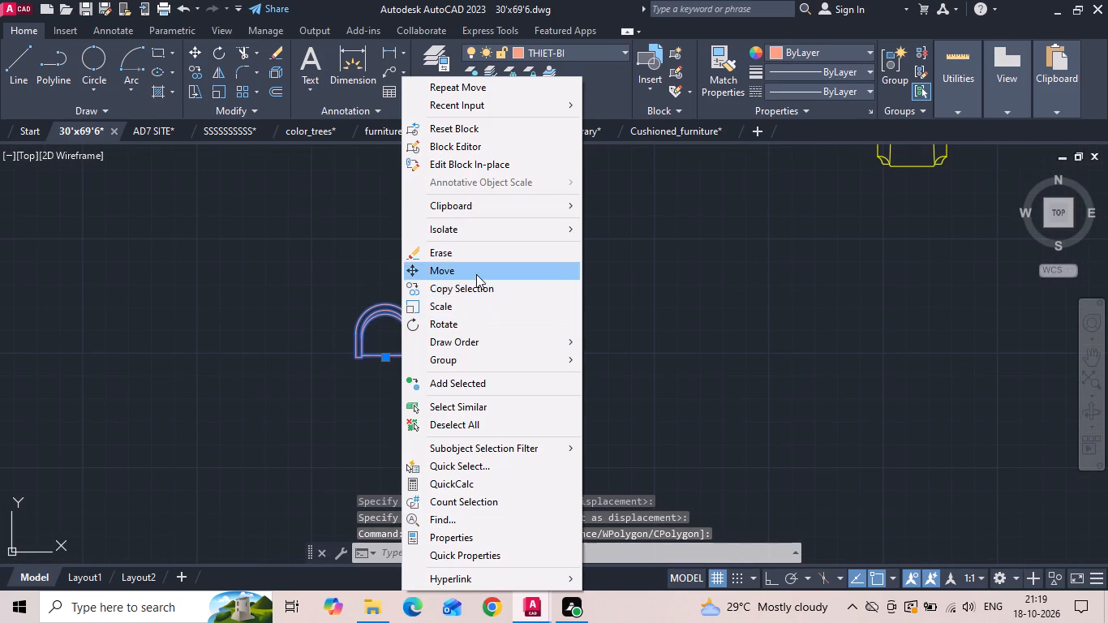
{"action": "left_click_drag", "start_coordinate": [406, 329], "coordinate": [361, 352]}
{"action": "scroll", "coordinate": [678, 313], "scroll_direction": "down", "scroll_amount": 6}
{"action": "scroll", "coordinate": [470, 329], "scroll_direction": "up", "scroll_amount": 4}
{"action": "scroll", "coordinate": [402, 323], "scroll_direction": "up", "scroll_amount": 2}
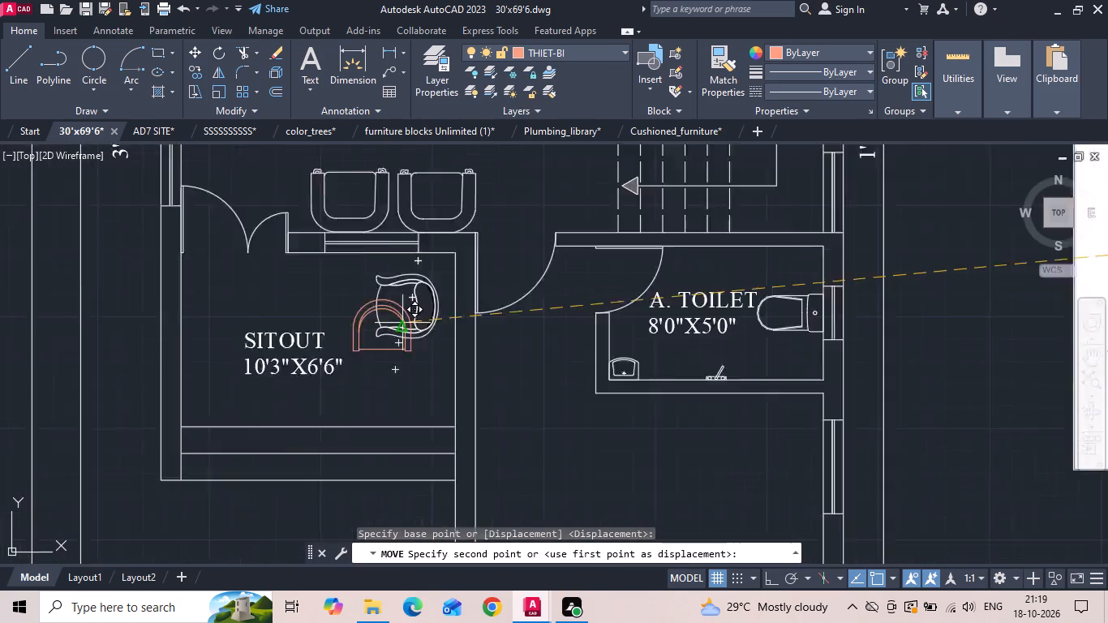
{"action": "scroll", "coordinate": [402, 323], "scroll_direction": "up", "scroll_amount": 1}
{"action": "scroll", "coordinate": [399, 317], "scroll_direction": "down", "scroll_amount": 3}
{"action": "scroll", "coordinate": [436, 354], "scroll_direction": "up", "scroll_amount": 1}
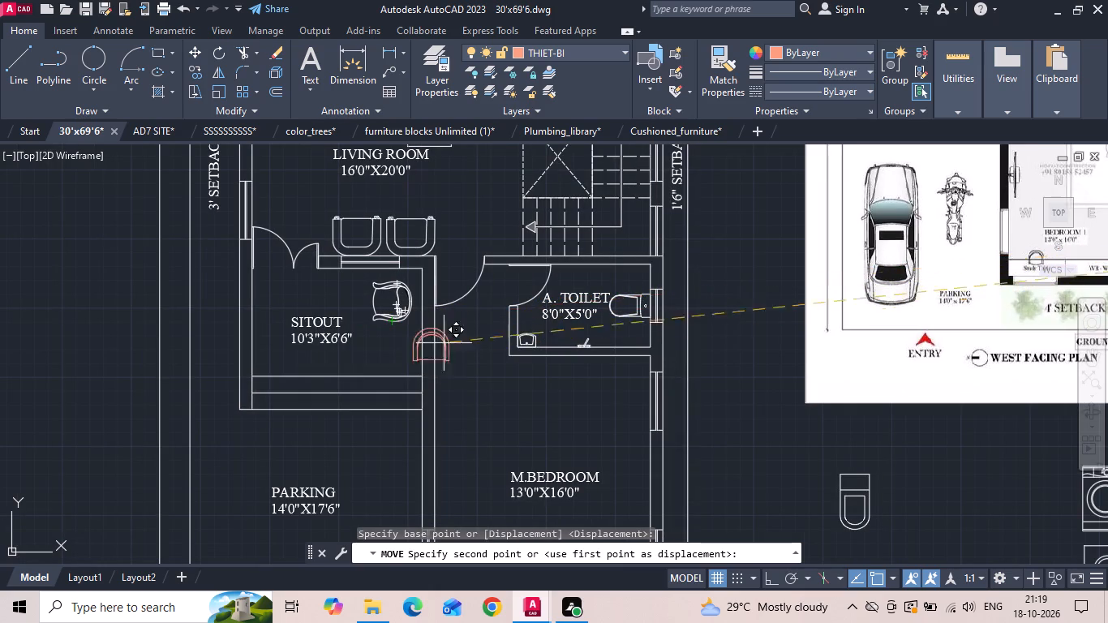
{"action": "middle_click_drag", "start_coordinate": [506, 418], "coordinate": [509, 268]}
{"action": "scroll", "coordinate": [505, 429], "scroll_direction": "up", "scroll_amount": 3}
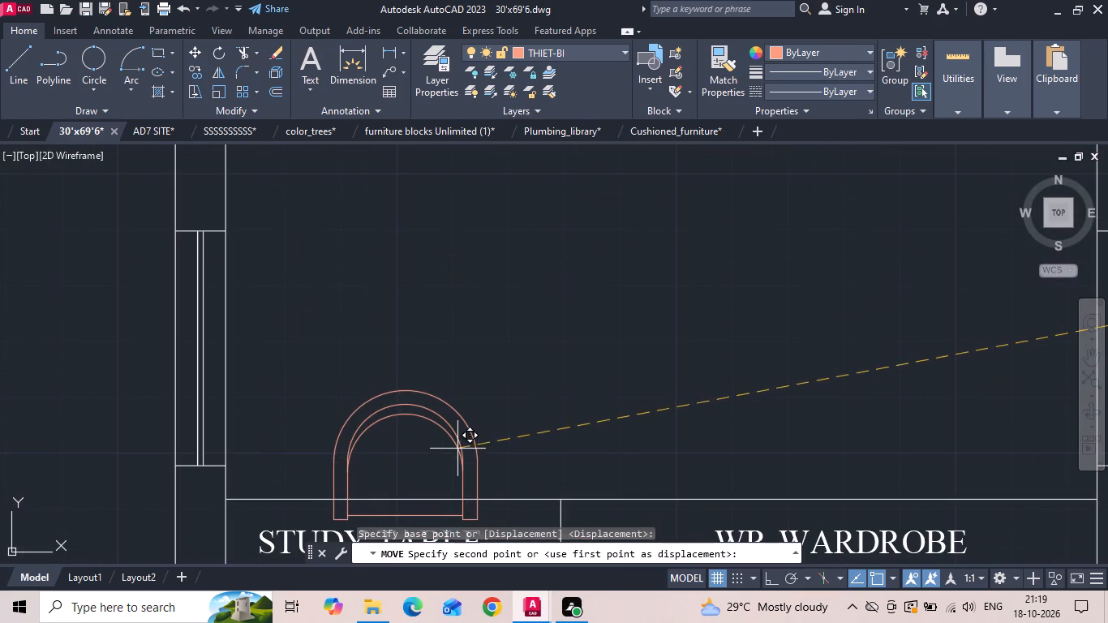
{"action": "middle_click_drag", "start_coordinate": [453, 438], "coordinate": [532, 277]}
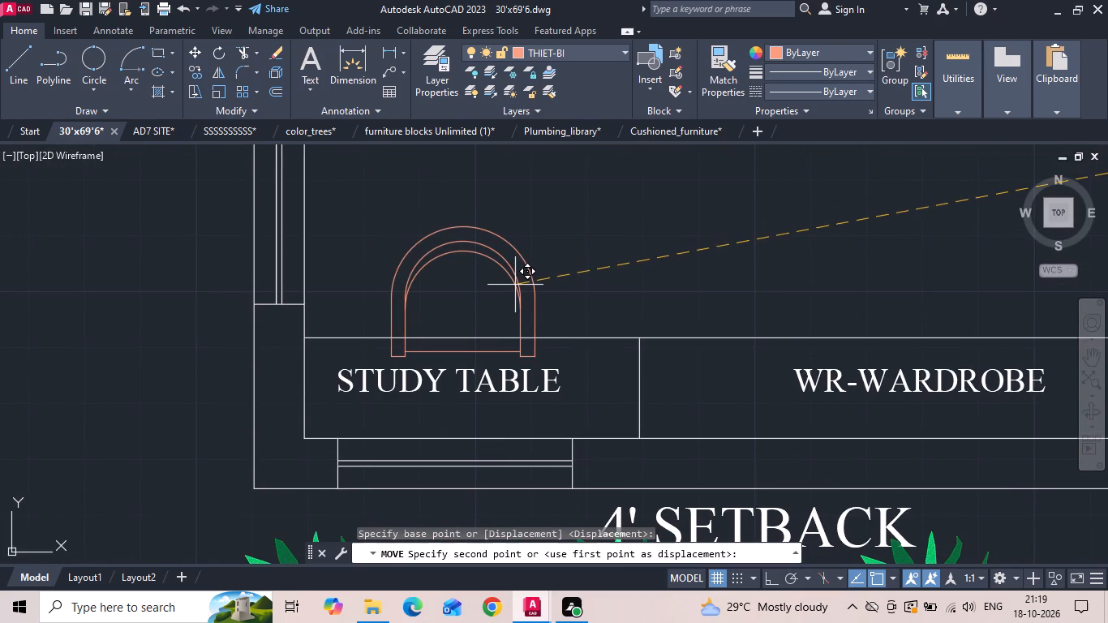
{"action": "left_click", "coordinate": [512, 287]}
Delete the spare toilet fixture lying below the reference plan image.
{"action": "scroll", "coordinate": [527, 300], "scroll_direction": "down", "scroll_amount": 3}
{"action": "scroll", "coordinate": [595, 379], "scroll_direction": "down", "scroll_amount": 2}
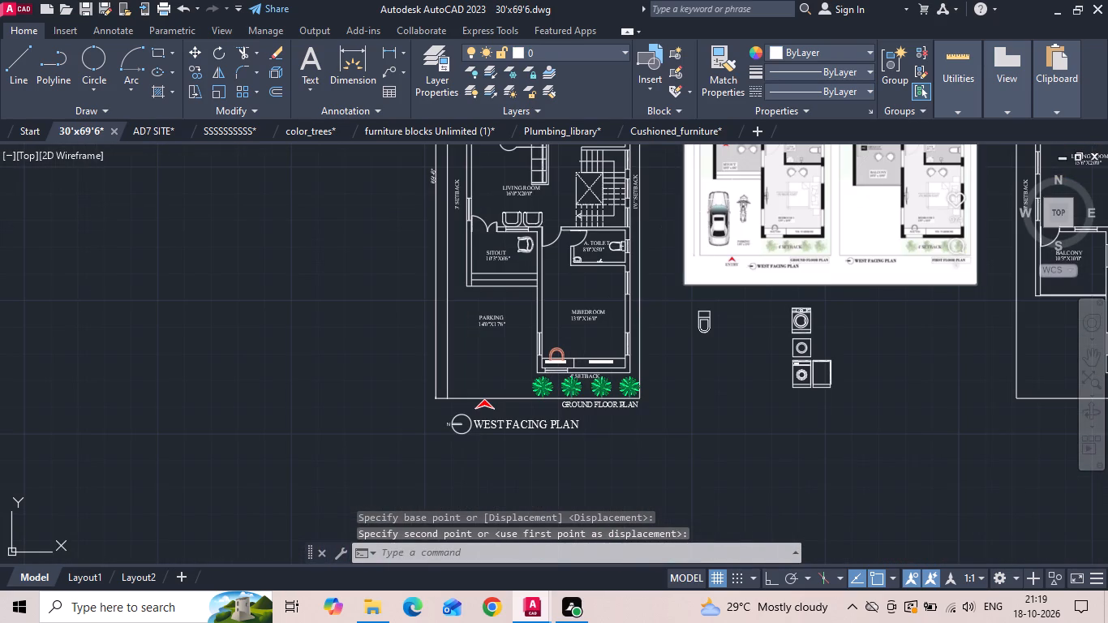
{"action": "left_click_drag", "start_coordinate": [715, 323], "coordinate": [685, 341]}
{"action": "left_click", "coordinate": [685, 341]}
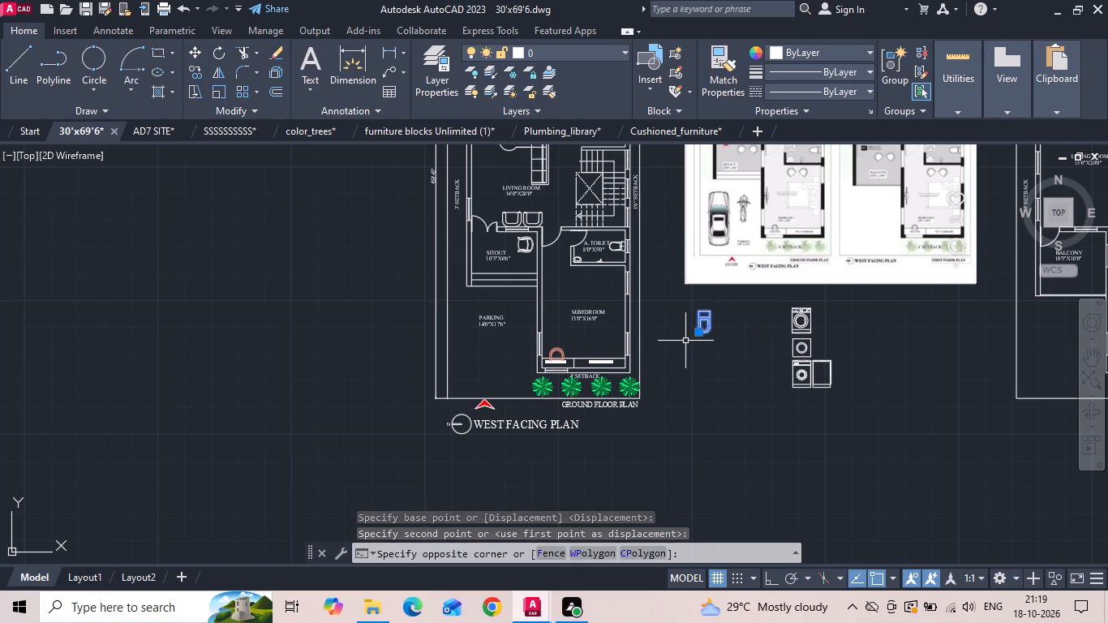
{"action": "key", "text": "Delete"}
Rotate the SITOUT armchair counterclockwise about its backrest so it faces diagonally toward the steps, as in the reference plan.
{"action": "scroll", "coordinate": [786, 172], "scroll_direction": "up", "scroll_amount": 3}
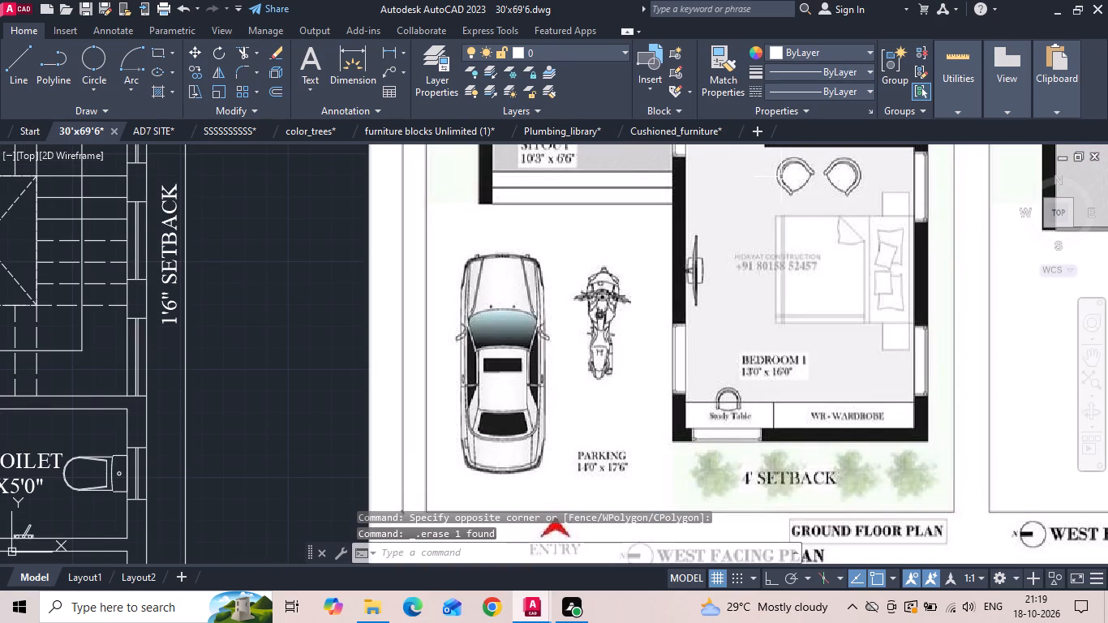
{"action": "scroll", "coordinate": [812, 315], "scroll_direction": "down", "scroll_amount": 3}
{"action": "scroll", "coordinate": [541, 342], "scroll_direction": "up", "scroll_amount": 3}
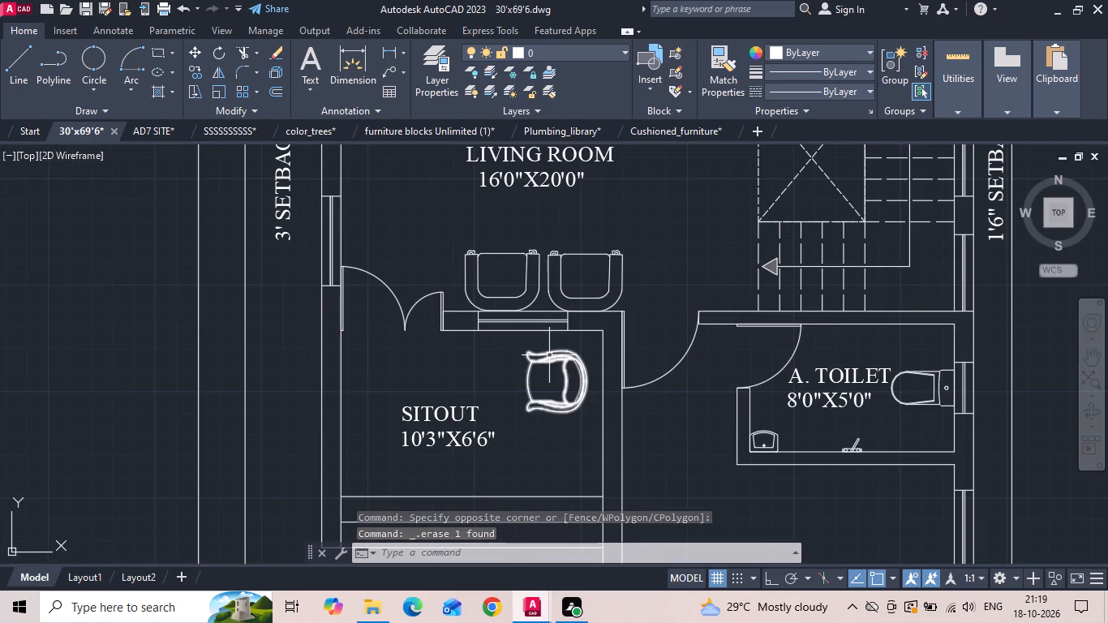
{"action": "left_click", "coordinate": [549, 355]}
{"action": "right_click", "coordinate": [549, 355]}
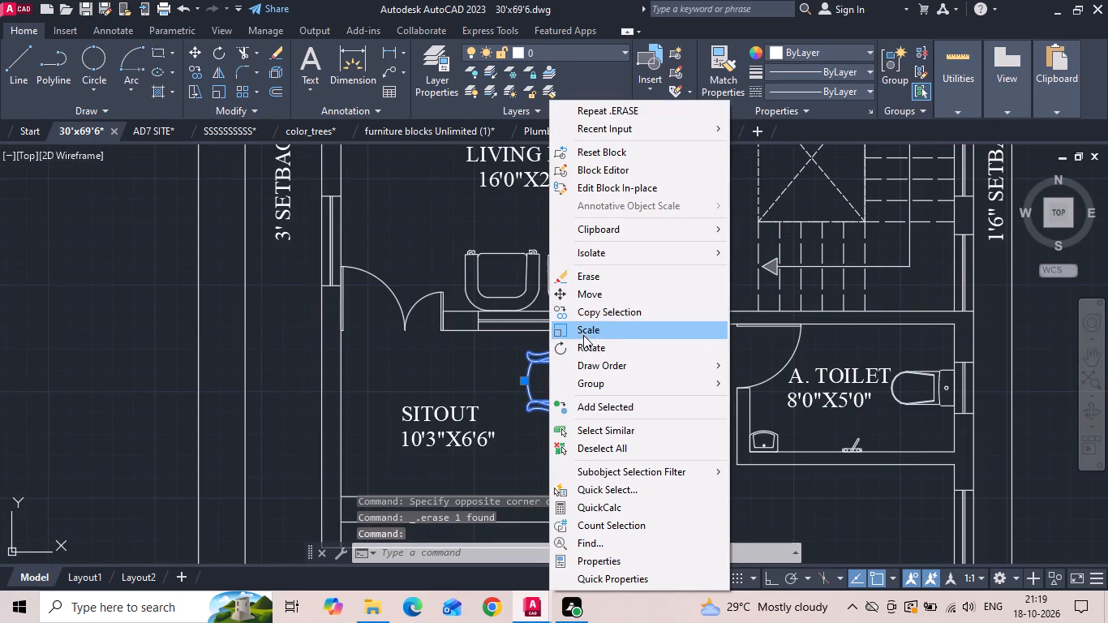
{"action": "left_click", "coordinate": [585, 346]}
{"action": "middle_click_drag", "start_coordinate": [581, 389], "coordinate": [576, 324]}
{"action": "scroll", "coordinate": [575, 316], "scroll_direction": "up", "scroll_amount": 2}
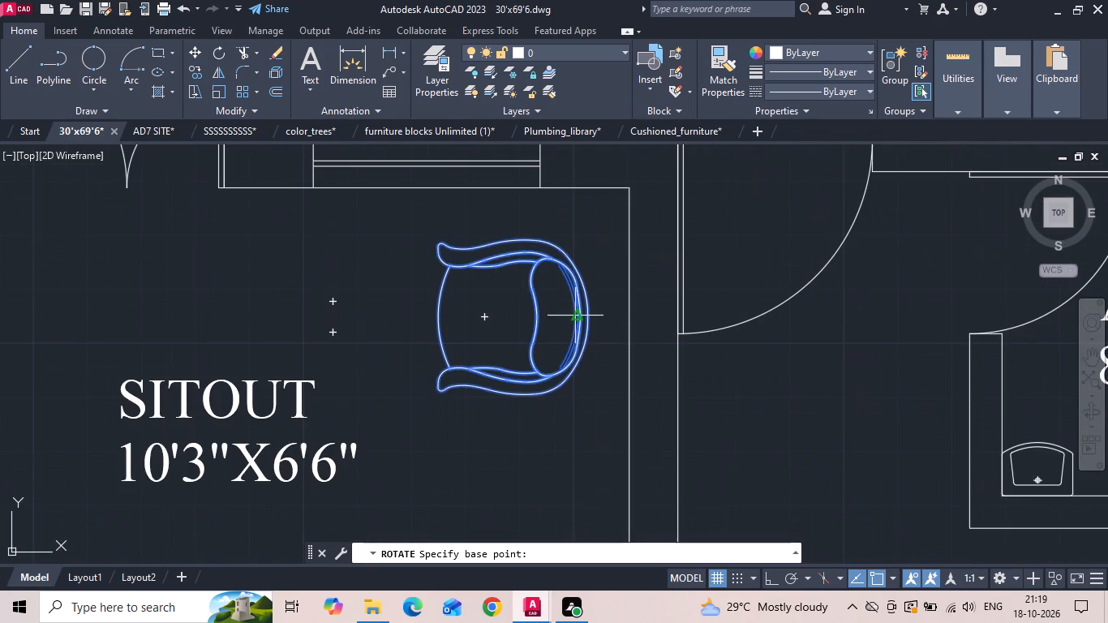
{"action": "left_click", "coordinate": [588, 324]}
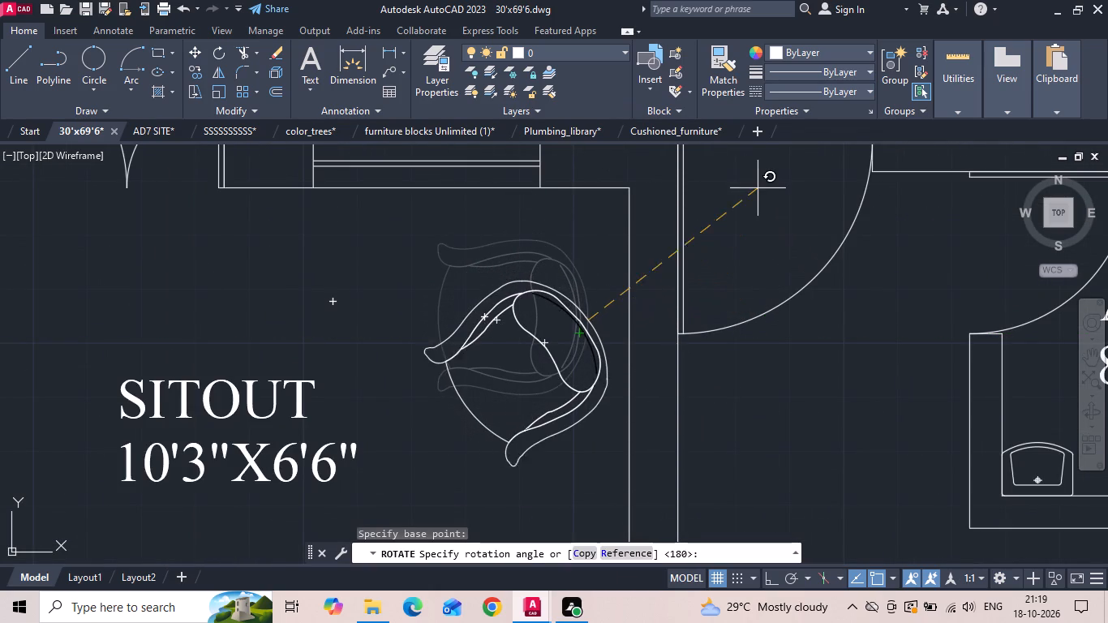
{"action": "left_click", "coordinate": [752, 175]}
Scale the rotated SITOUT armchair down slightly about a point inside its seat.
{"action": "scroll", "coordinate": [608, 265], "scroll_direction": "down", "scroll_amount": 1}
{"action": "left_click_drag", "start_coordinate": [599, 281], "coordinate": [581, 299]}
{"action": "left_click", "coordinate": [535, 332]}
{"action": "right_click", "coordinate": [533, 333]}
{"action": "left_click", "coordinate": [574, 329]}
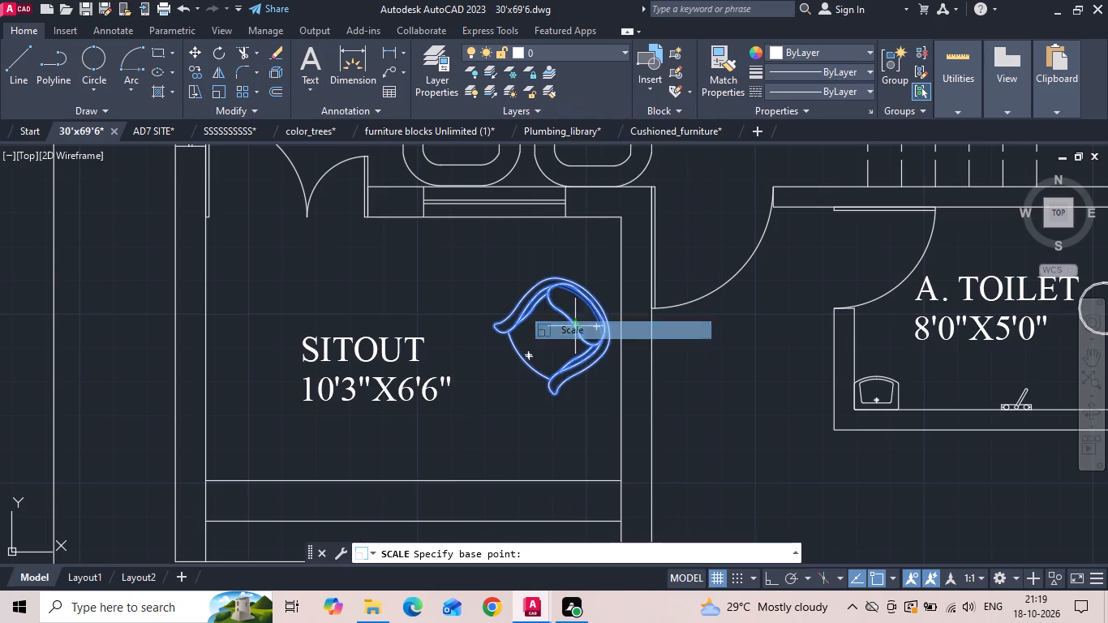
{"action": "left_click", "coordinate": [565, 323]}
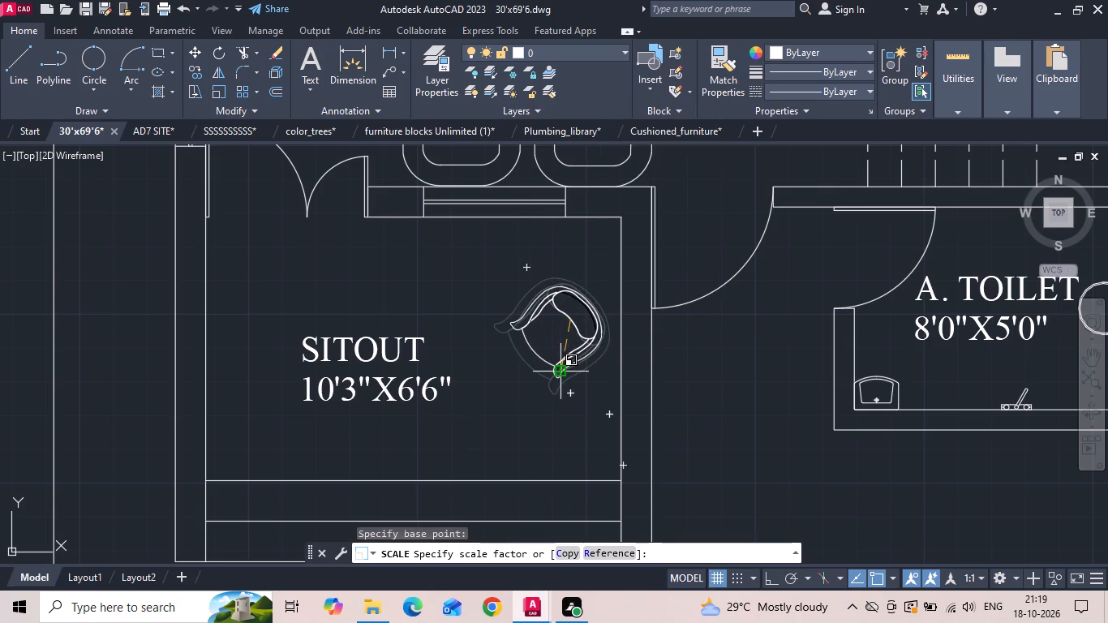
{"action": "left_click", "coordinate": [560, 372]}
Mirror the SITOUT armchair across a vertical line beside it, keeping the original, to form a facing pair.
{"action": "left_click_drag", "start_coordinate": [565, 329], "coordinate": [564, 322]}
{"action": "left_click", "coordinate": [547, 282]}
{"action": "type", "text": "MI"}
{"action": "key", "text": "space"}
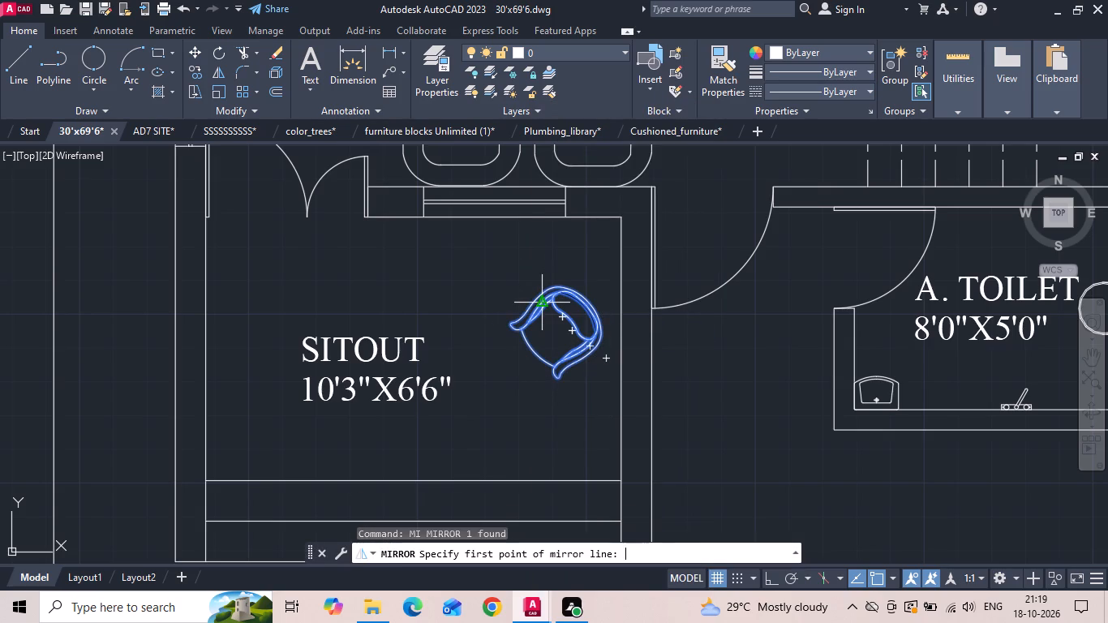
{"action": "key", "text": "F8"}
{"action": "left_click_drag", "start_coordinate": [478, 293], "coordinate": [479, 320]}
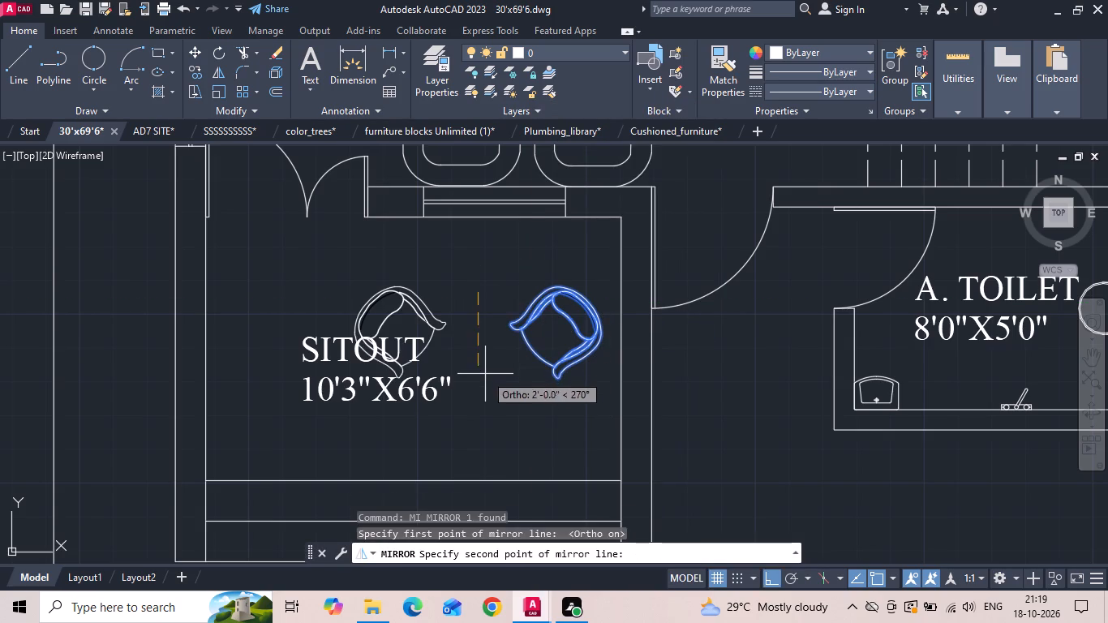
{"action": "left_click", "coordinate": [485, 374]}
{"action": "type", "text": "N"}
{"action": "key", "text": "space"}
Move both SITOUT armchairs about 1'-4" straight toward the living room window wall, clear of the room label.
{"action": "left_click_drag", "start_coordinate": [551, 329], "coordinate": [543, 325]}
{"action": "left_click", "coordinate": [423, 316]}
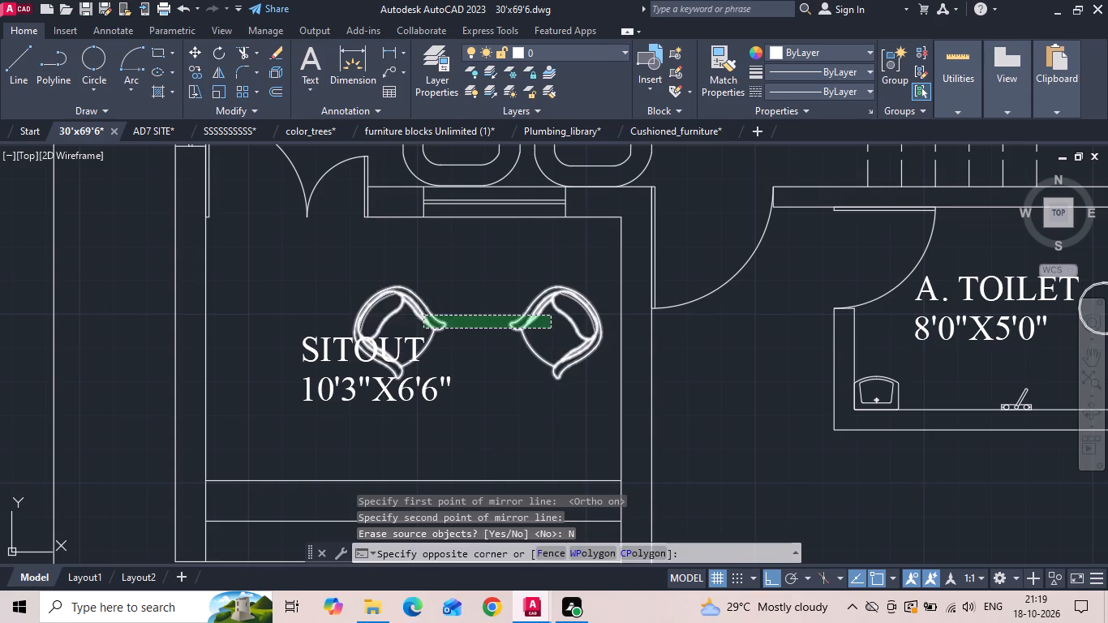
{"action": "right_click", "coordinate": [423, 315]}
{"action": "left_click", "coordinate": [469, 320]}
{"action": "scroll", "coordinate": [465, 320], "scroll_direction": "down", "scroll_amount": 2}
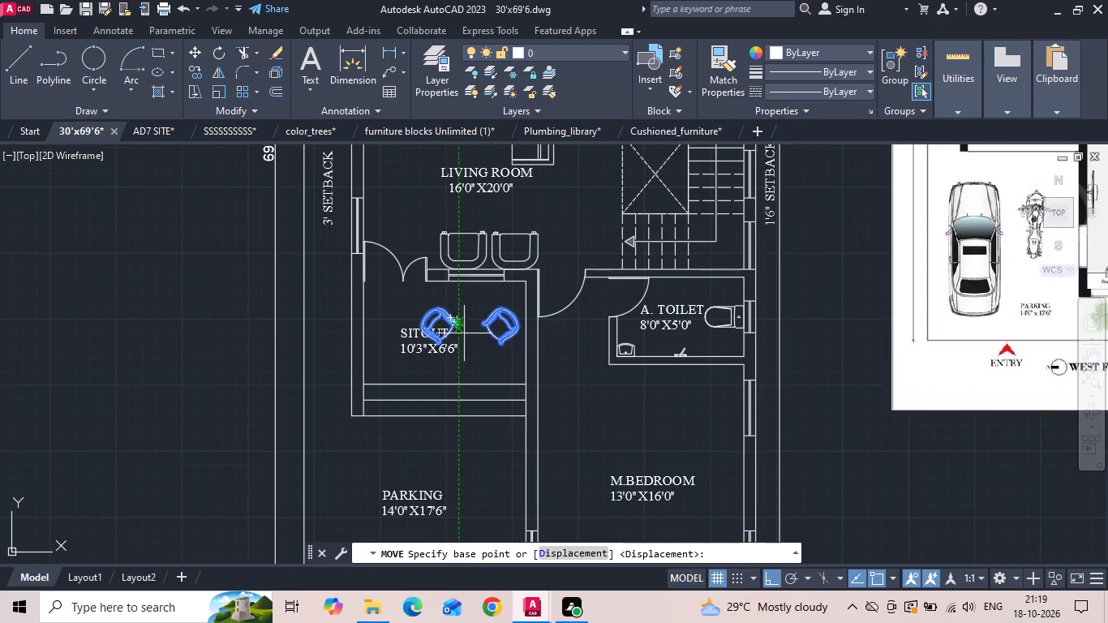
{"action": "scroll", "coordinate": [463, 342], "scroll_direction": "down", "scroll_amount": 1}
{"action": "scroll", "coordinate": [464, 338], "scroll_direction": "up", "scroll_amount": 1}
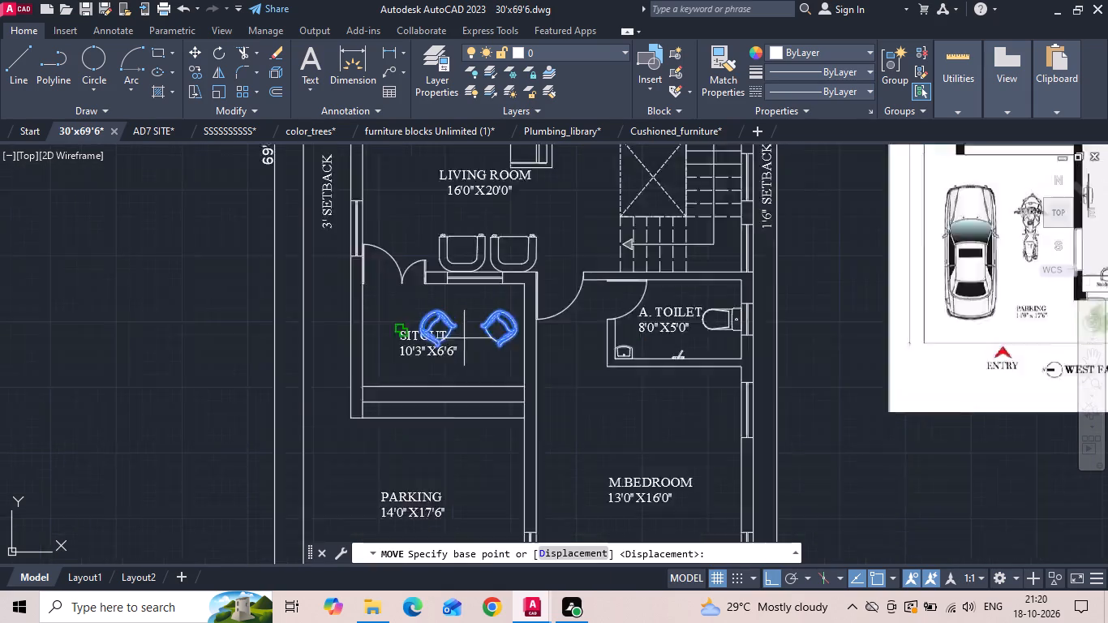
{"action": "scroll", "coordinate": [464, 338], "scroll_direction": "up", "scroll_amount": 2}
{"action": "left_click", "coordinate": [483, 372]}
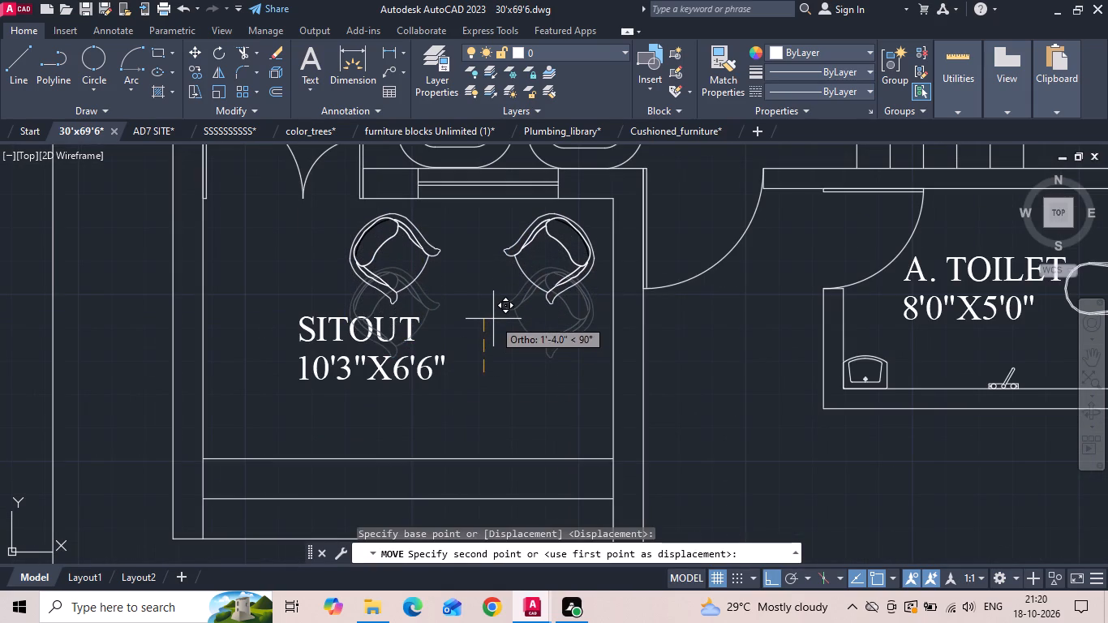
{"action": "left_click", "coordinate": [493, 316]}
Move the mirrored SITOUT armchair horizontally closer to the original armchair.
{"action": "left_click", "coordinate": [466, 234]}
{"action": "left_click", "coordinate": [419, 256]}
{"action": "right_click", "coordinate": [419, 256]}
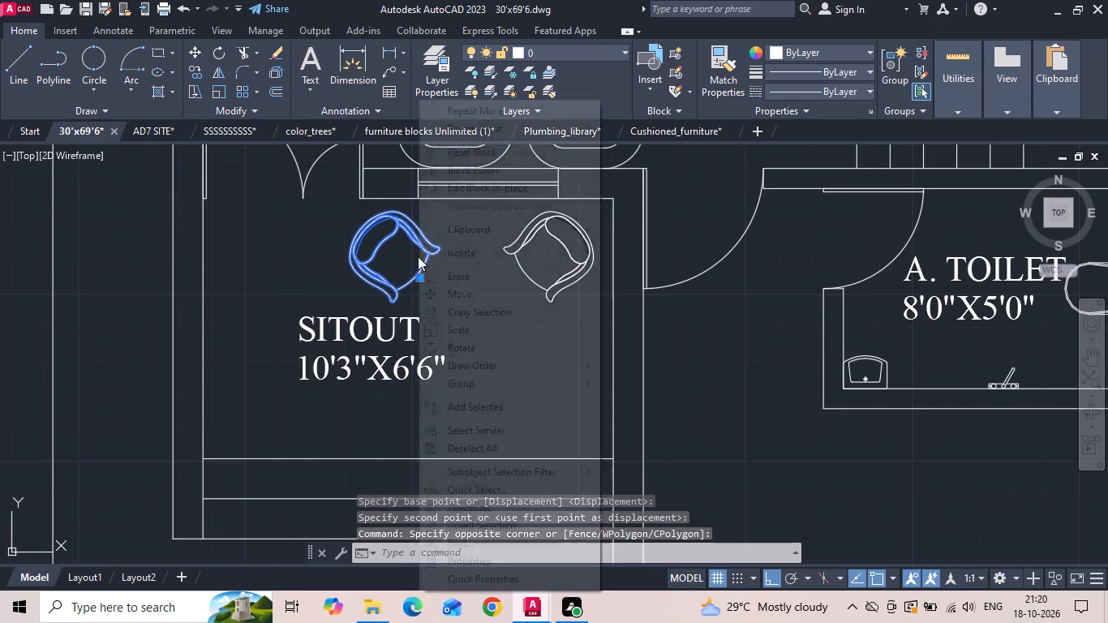
{"action": "left_click", "coordinate": [440, 292]}
{"action": "left_click_drag", "start_coordinate": [482, 348], "coordinate": [496, 349]}
{"action": "left_click", "coordinate": [508, 349]}
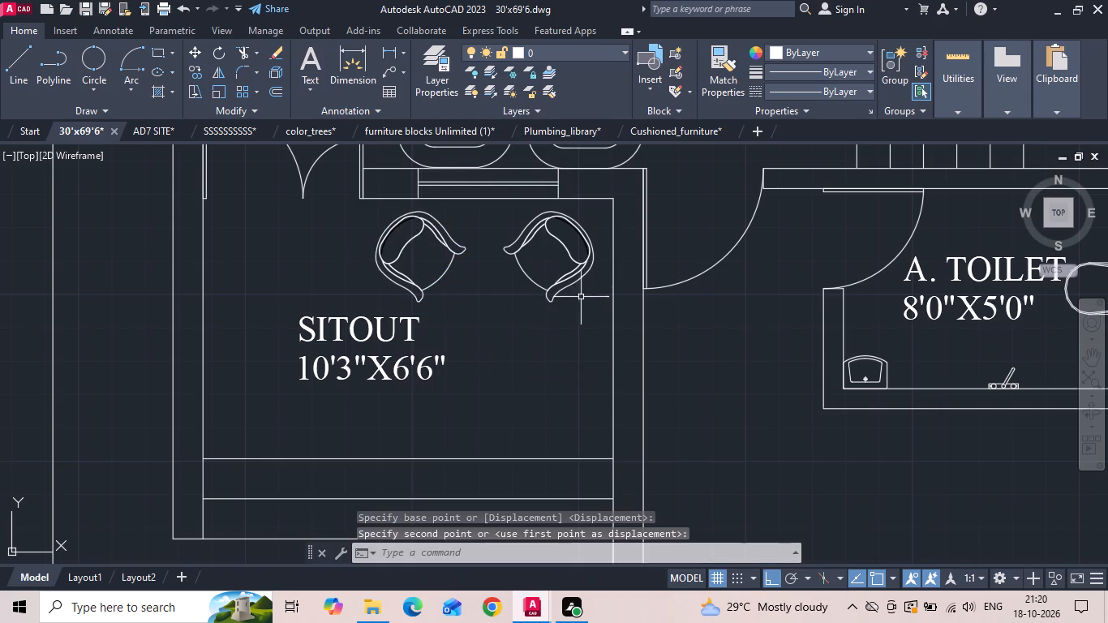
Shift both SITOUT armchairs slightly together toward the bedroom-side wall.
{"action": "left_click", "coordinate": [577, 257]}
{"action": "left_click", "coordinate": [435, 230]}
{"action": "right_click", "coordinate": [435, 230]}
{"action": "right_click", "coordinate": [435, 230]}
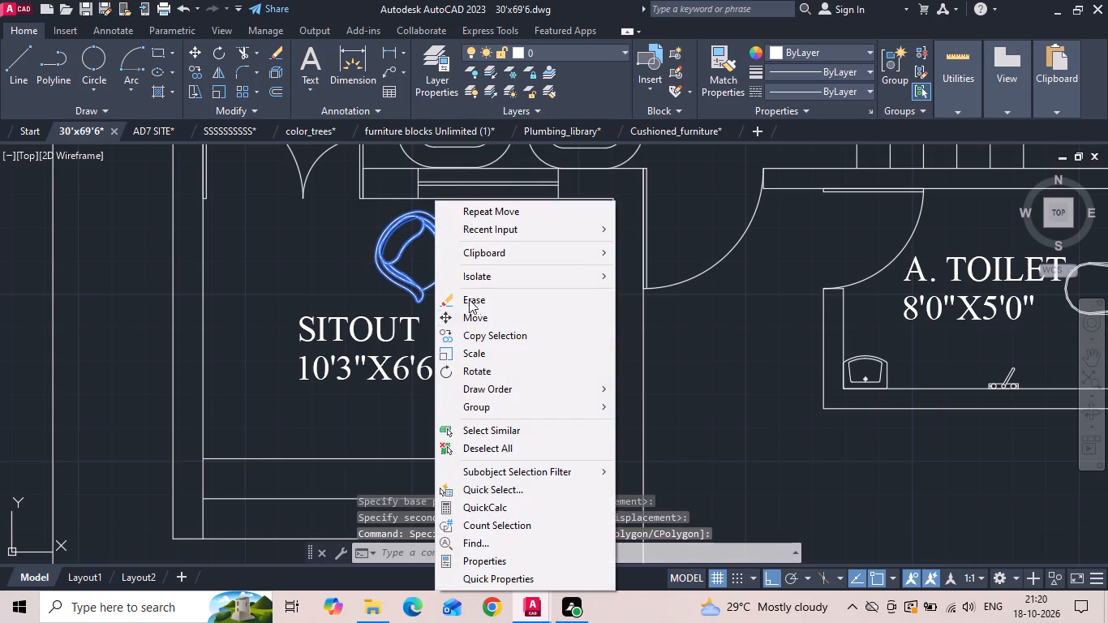
{"action": "left_click", "coordinate": [475, 318]}
{"action": "left_click", "coordinate": [501, 360]}
{"action": "left_click", "coordinate": [507, 363]}
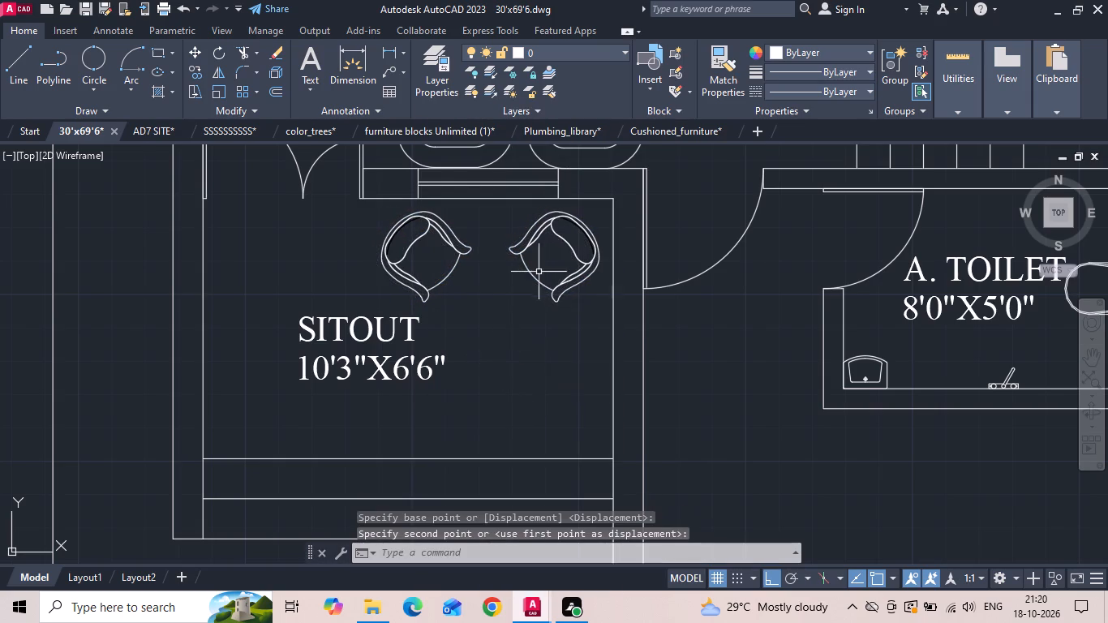
Copy the pair of SITOUT armchairs into the ground-floor M.BEDROOM, just below the A. TOILET wall.
{"action": "left_click", "coordinate": [540, 268]}
{"action": "left_click", "coordinate": [427, 263]}
{"action": "right_click", "coordinate": [414, 256]}
{"action": "left_click", "coordinate": [446, 328]}
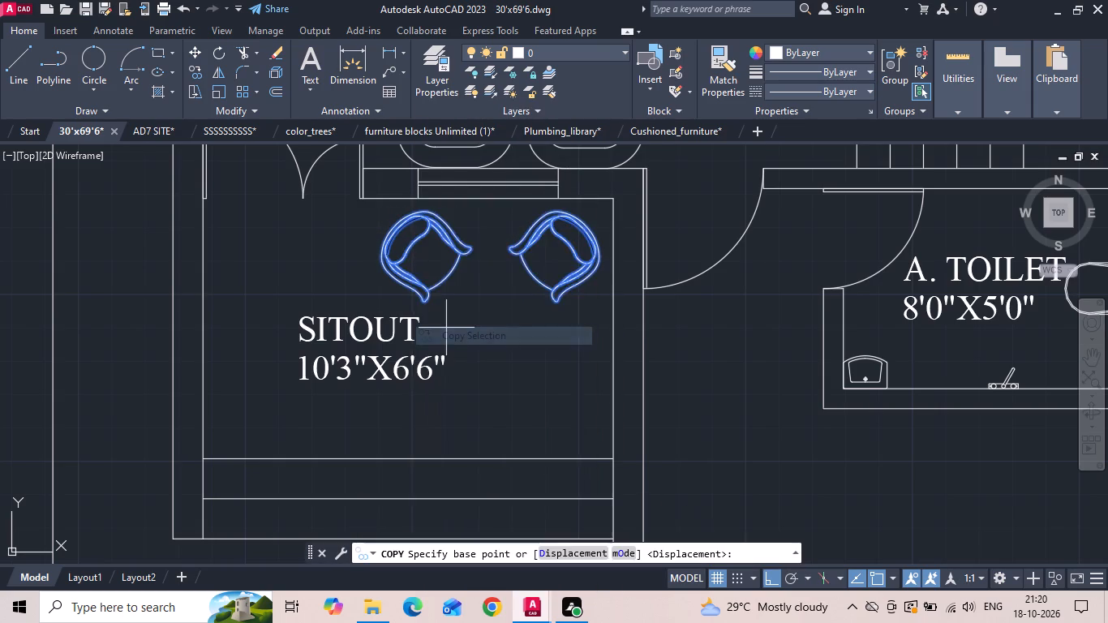
{"action": "scroll", "coordinate": [446, 328], "scroll_direction": "down", "scroll_amount": 3}
{"action": "left_click", "coordinate": [446, 328]}
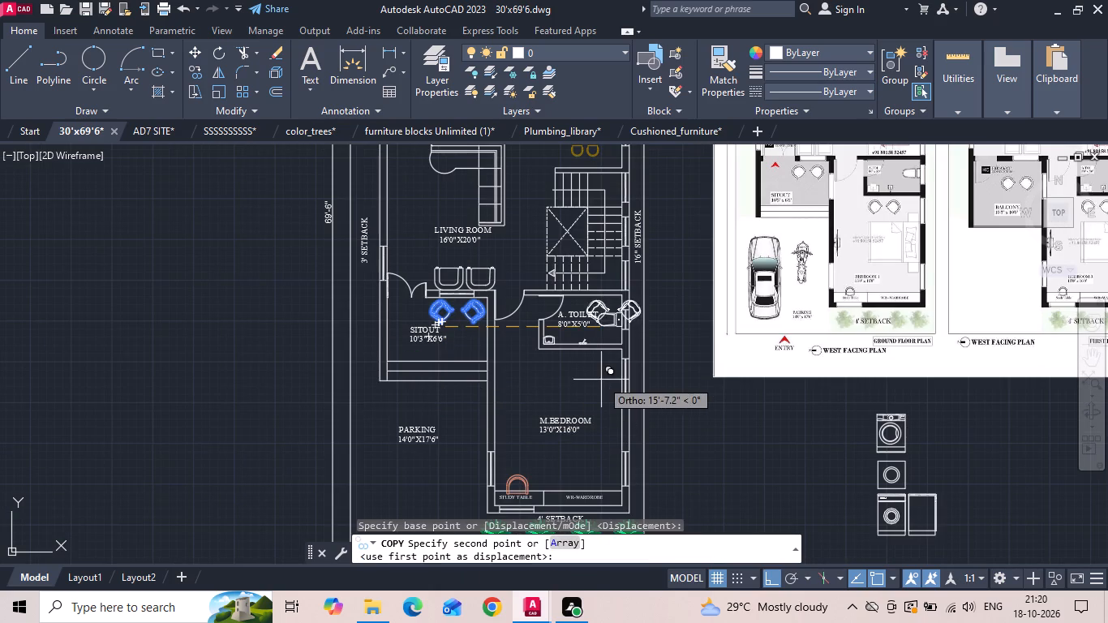
{"action": "key", "text": "F8"}
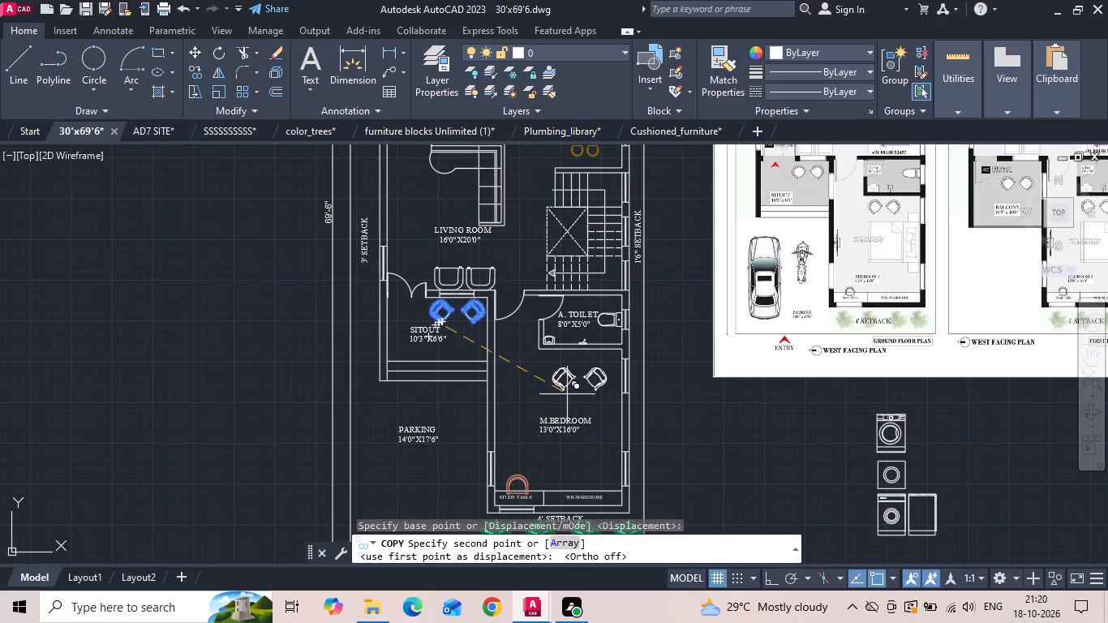
{"action": "scroll", "coordinate": [568, 389], "scroll_direction": "up", "scroll_amount": 3}
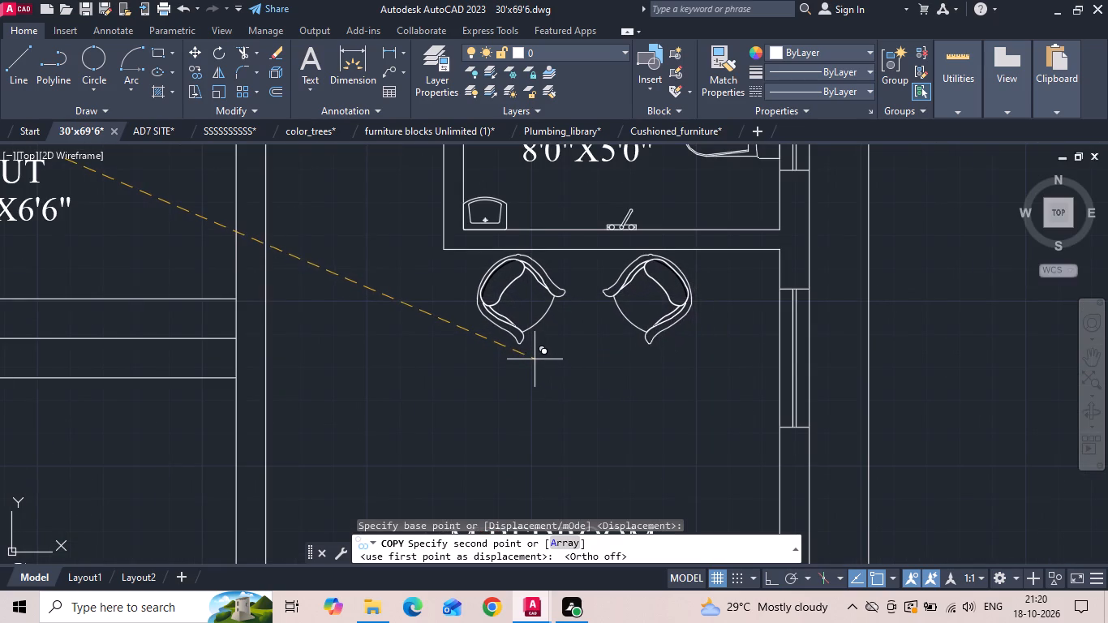
{"action": "left_click", "coordinate": [521, 359]}
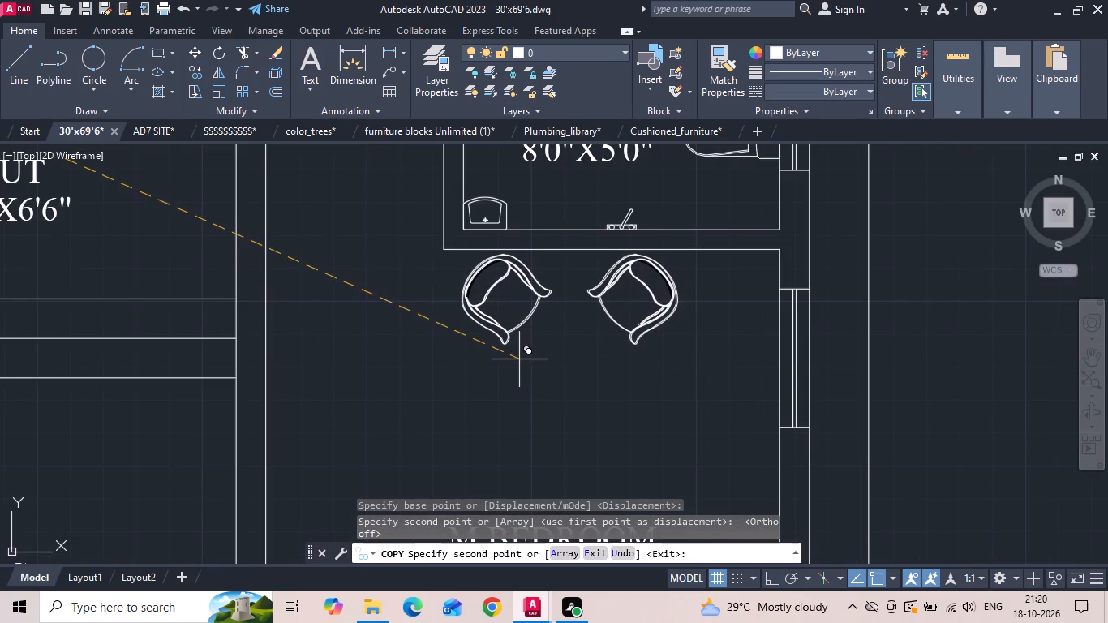
{"action": "key", "text": "Escape"}
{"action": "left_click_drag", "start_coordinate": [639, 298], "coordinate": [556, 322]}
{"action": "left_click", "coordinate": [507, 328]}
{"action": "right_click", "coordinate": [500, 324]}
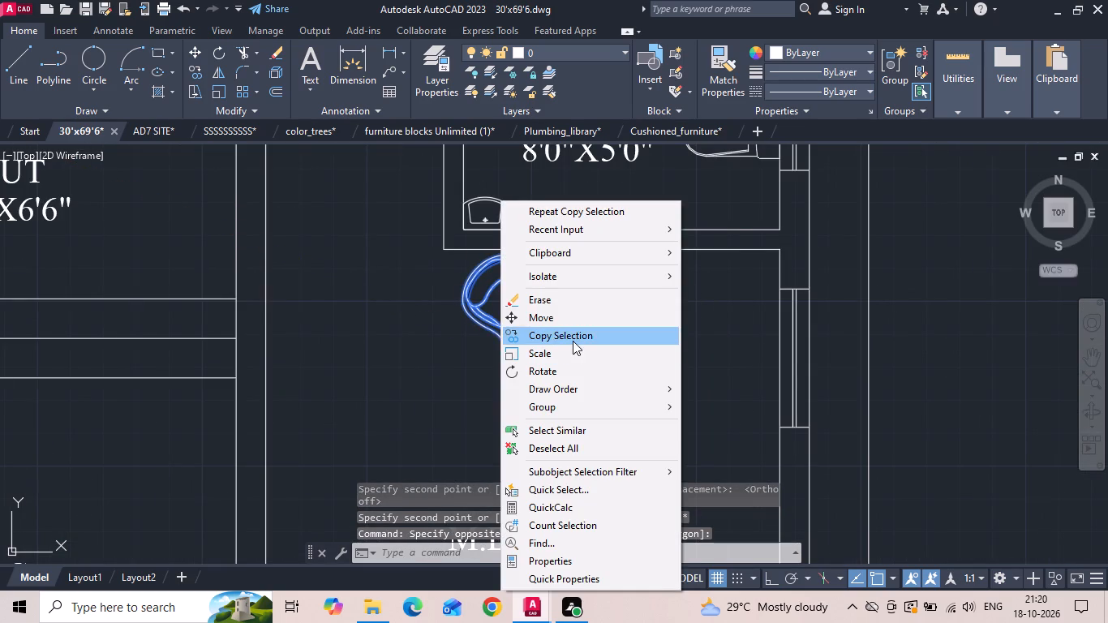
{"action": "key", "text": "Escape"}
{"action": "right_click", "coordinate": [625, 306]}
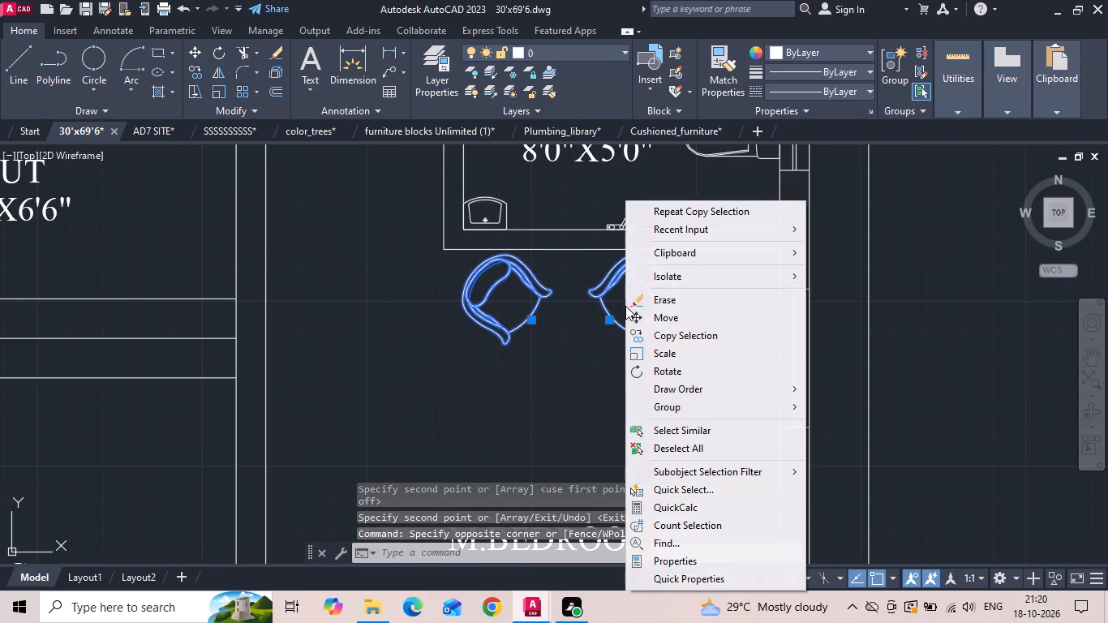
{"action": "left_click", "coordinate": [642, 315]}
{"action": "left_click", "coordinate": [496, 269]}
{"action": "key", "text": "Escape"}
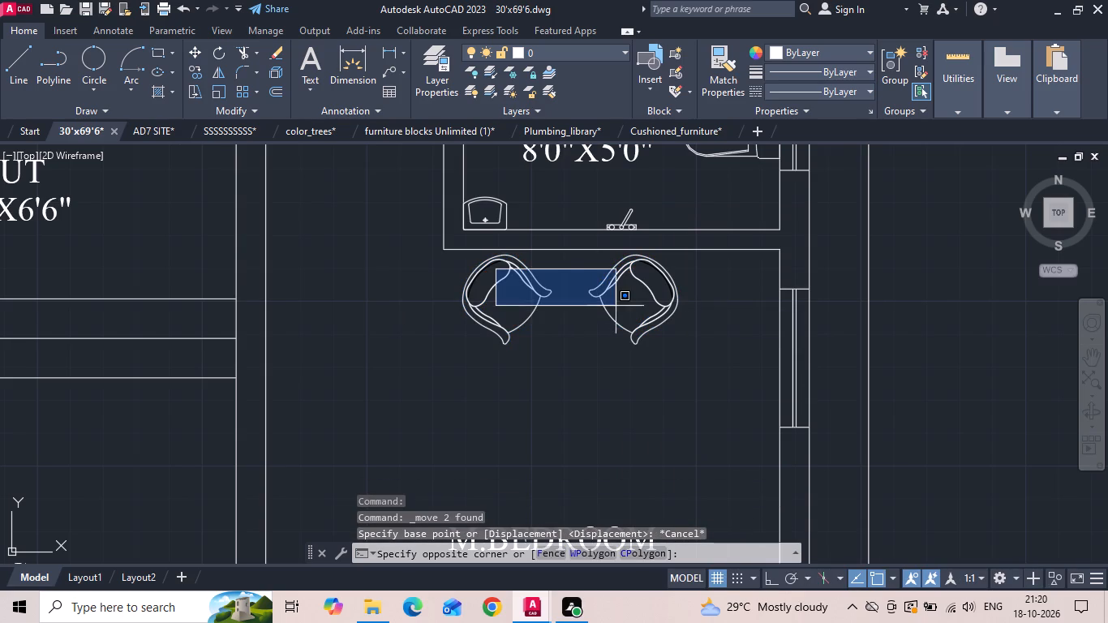
Copy the ground-floor M.BEDROOM armchair pair to the first-floor BALCONY, beside its window wall above the room label.
{"action": "left_click", "coordinate": [624, 307]}
{"action": "left_click", "coordinate": [624, 307]}
{"action": "left_click_drag", "start_coordinate": [746, 288], "coordinate": [721, 298]}
{"action": "left_click", "coordinate": [567, 314]}
{"action": "right_click", "coordinate": [567, 314]}
{"action": "left_click", "coordinate": [531, 324]}
{"action": "left_click", "coordinate": [485, 290]}
{"action": "right_click", "coordinate": [479, 286]}
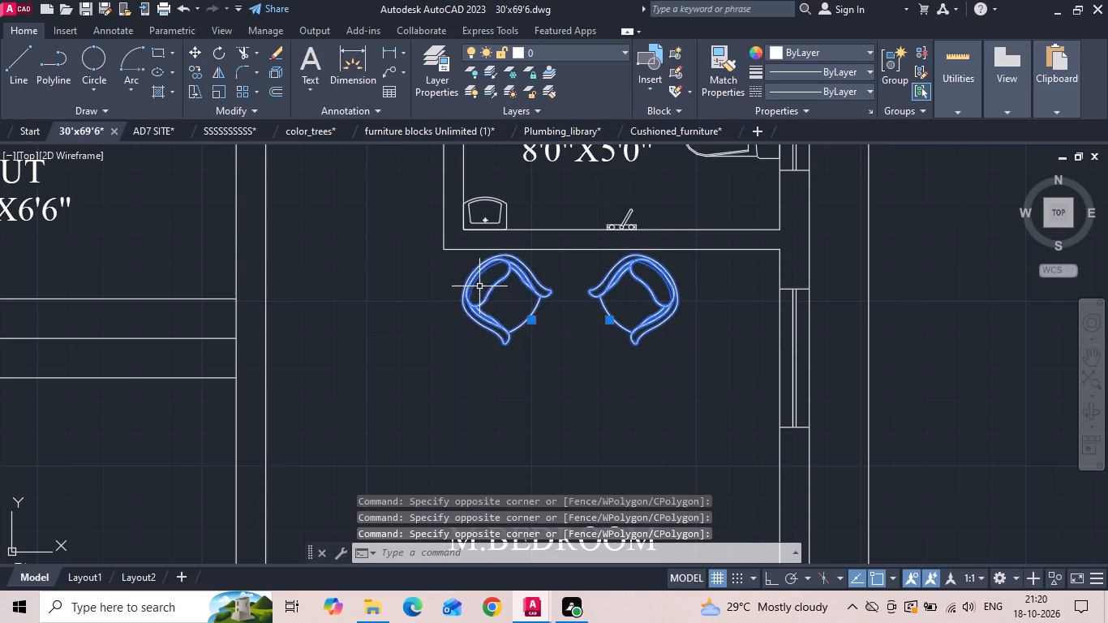
{"action": "left_click", "coordinate": [528, 336]}
{"action": "left_click", "coordinate": [440, 245]}
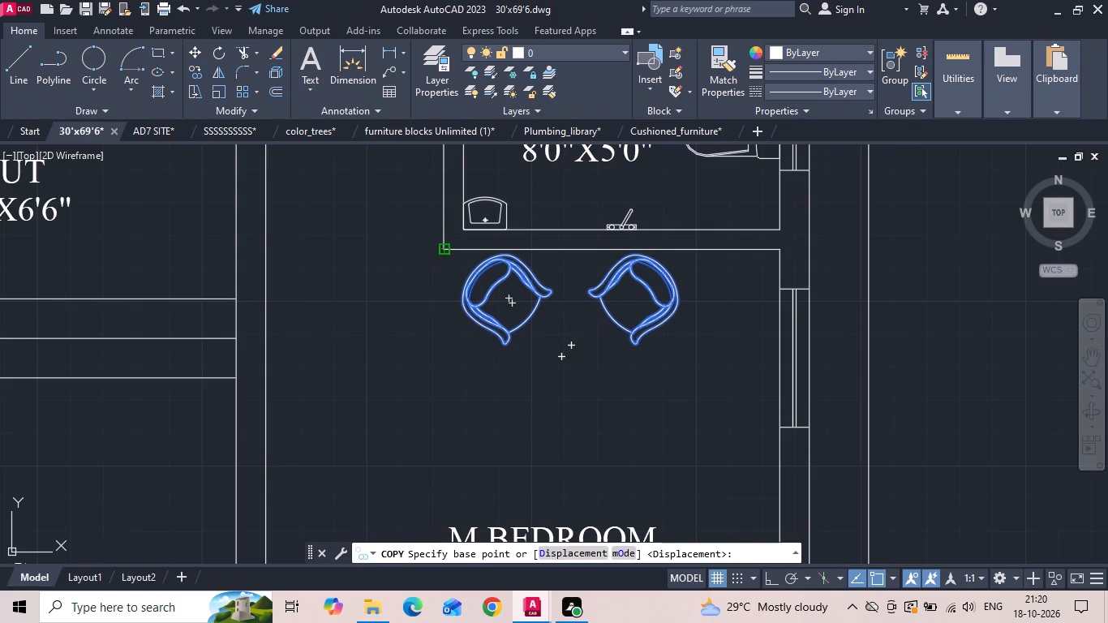
{"action": "scroll", "coordinate": [298, 299], "scroll_direction": "down", "scroll_amount": 4}
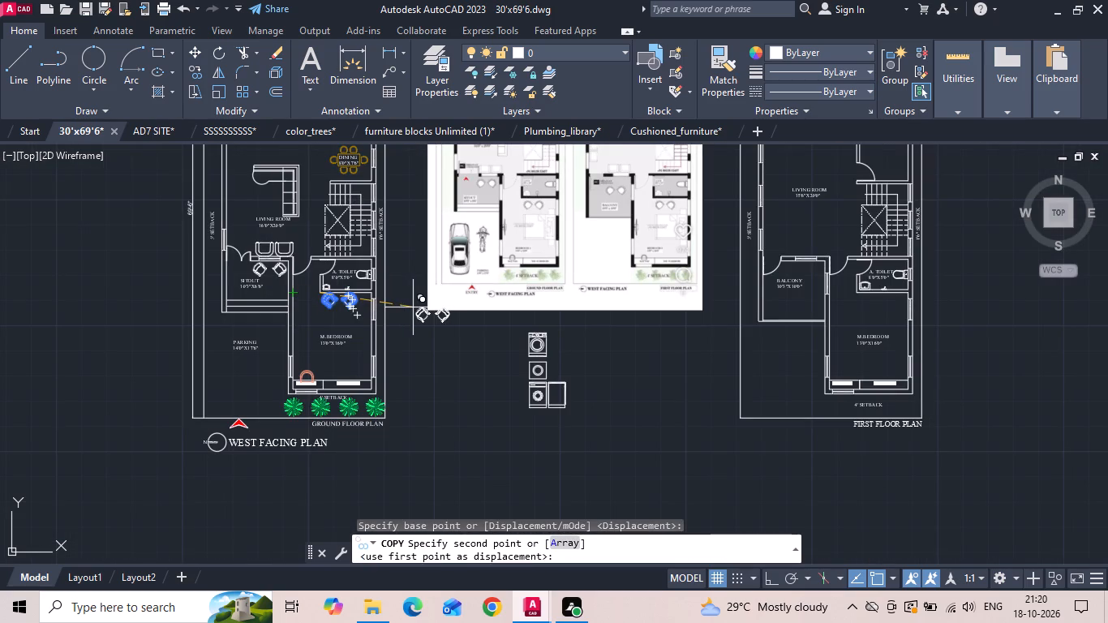
{"action": "scroll", "coordinate": [848, 283], "scroll_direction": "up", "scroll_amount": 3}
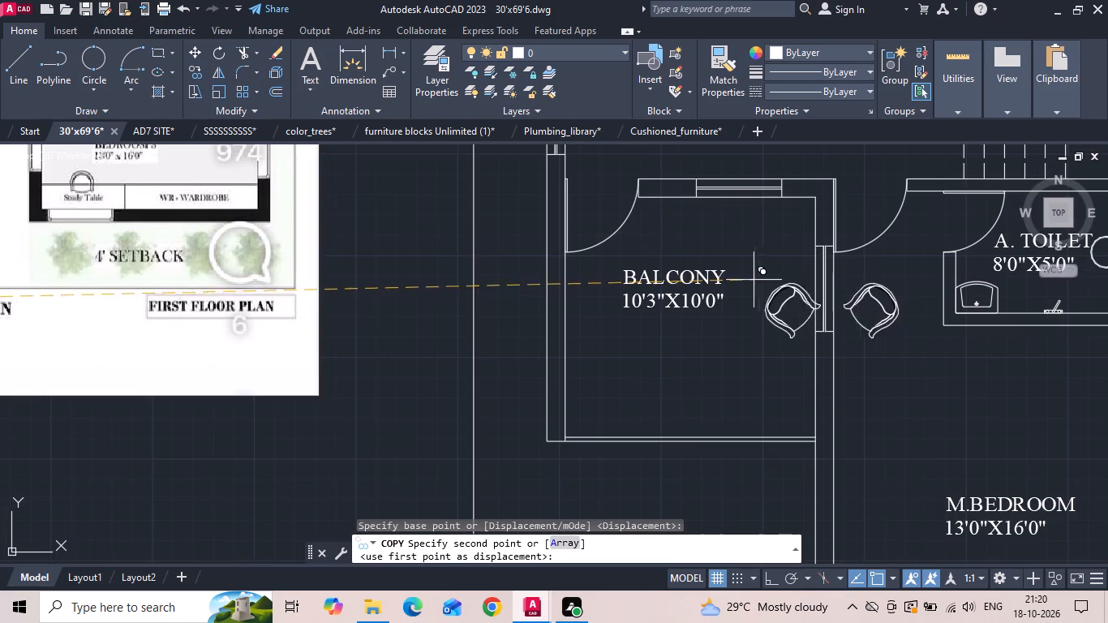
{"action": "left_click", "coordinate": [651, 210]}
{"action": "scroll", "coordinate": [647, 261], "scroll_direction": "down", "scroll_amount": 2}
{"action": "key", "text": "Escape"}
Copy the study-table chair into the open area of the ground-floor M.BEDROOM, just below the two armchairs.
{"action": "scroll", "coordinate": [650, 307], "scroll_direction": "down", "scroll_amount": 2}
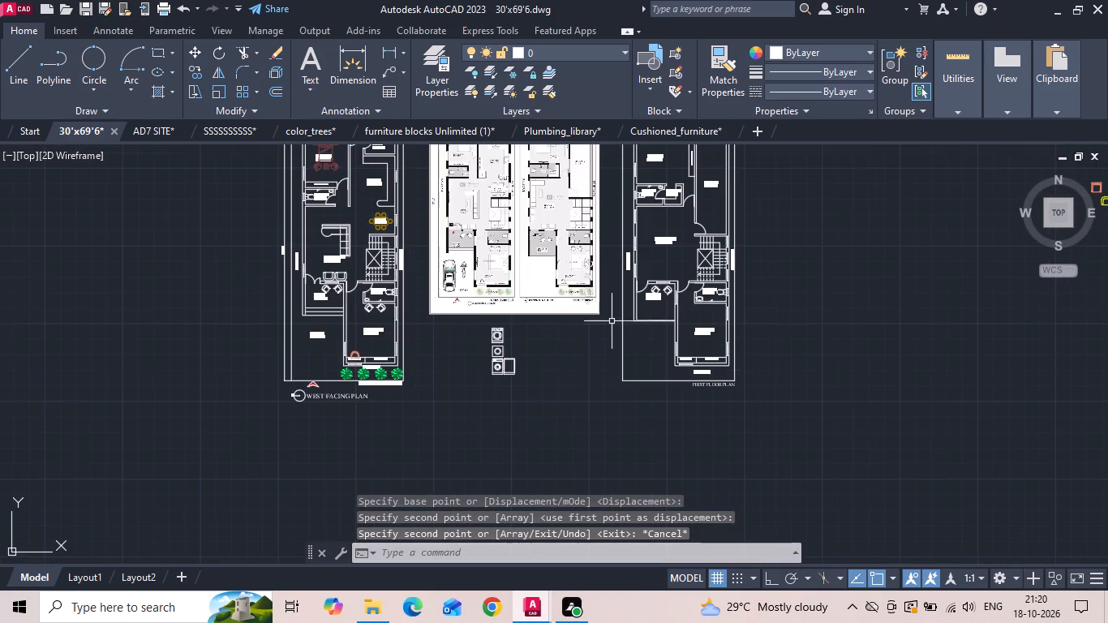
{"action": "scroll", "coordinate": [341, 376], "scroll_direction": "up", "scroll_amount": 3}
{"action": "left_click", "coordinate": [416, 307]}
{"action": "left_click", "coordinate": [406, 307]}
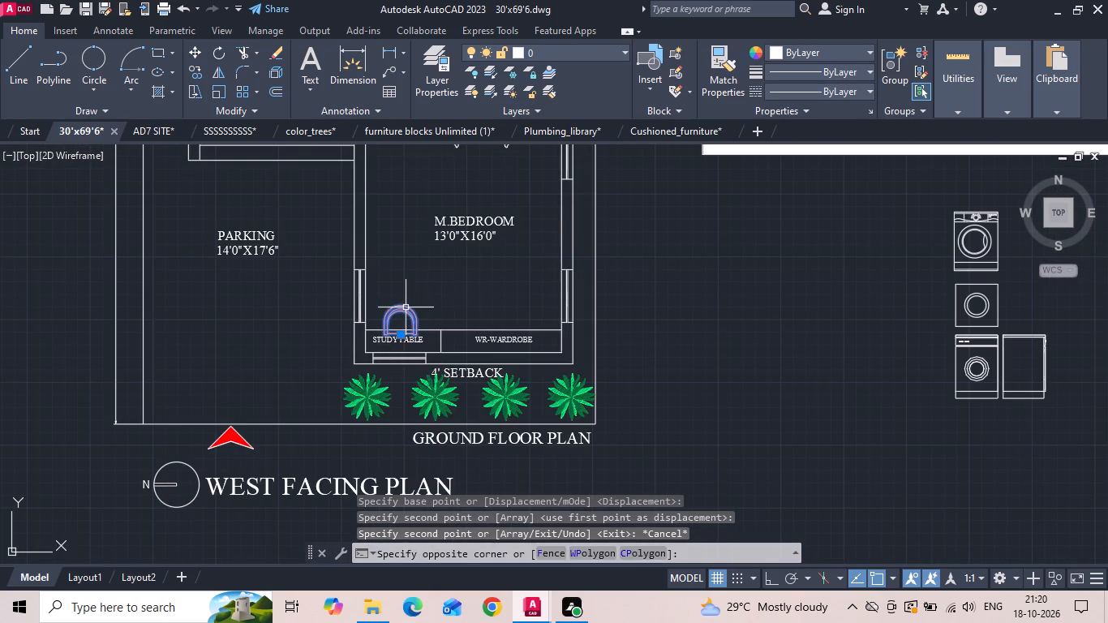
{"action": "right_click", "coordinate": [405, 304]}
{"action": "left_click", "coordinate": [443, 290]}
{"action": "left_click_drag", "start_coordinate": [414, 317], "coordinate": [421, 307]}
{"action": "middle_click_drag", "start_coordinate": [475, 228], "coordinate": [468, 333]}
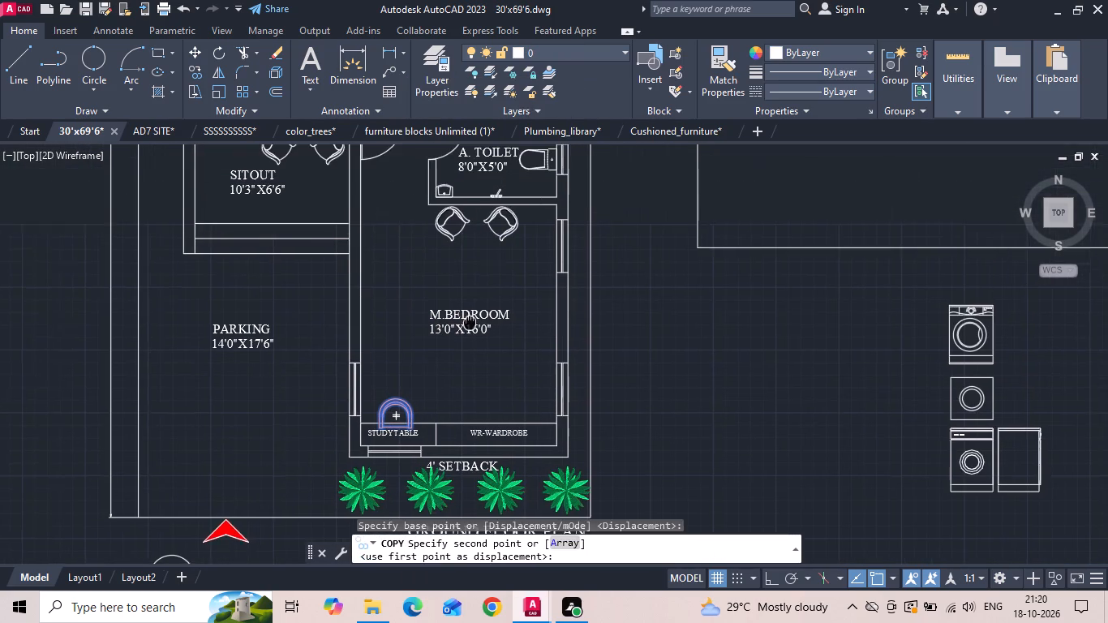
{"action": "middle_click_drag", "start_coordinate": [468, 333], "coordinate": [466, 343]}
{"action": "left_click", "coordinate": [489, 279]}
{"action": "key", "text": "Escape"}
Erase the two white armchairs below the A. TOILET wall in the ground-floor M.BEDROOM.
{"action": "left_click_drag", "start_coordinate": [516, 230], "coordinate": [457, 251]}
{"action": "left_click", "coordinate": [406, 247]}
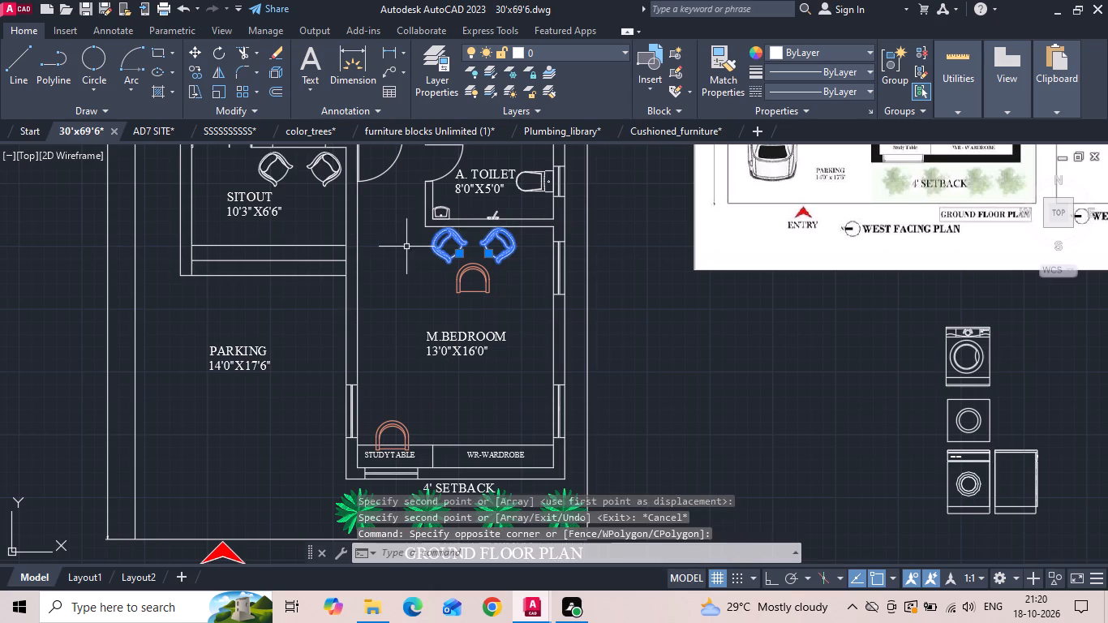
{"action": "key", "text": "Delete"}
Rotate the copied chair above the ground-floor M.BEDROOM label by 45 degrees.
{"action": "scroll", "coordinate": [455, 283], "scroll_direction": "up", "scroll_amount": 1}
{"action": "left_click_drag", "start_coordinate": [477, 239], "coordinate": [461, 279]}
{"action": "left_click", "coordinate": [454, 291]}
{"action": "right_click", "coordinate": [454, 291]}
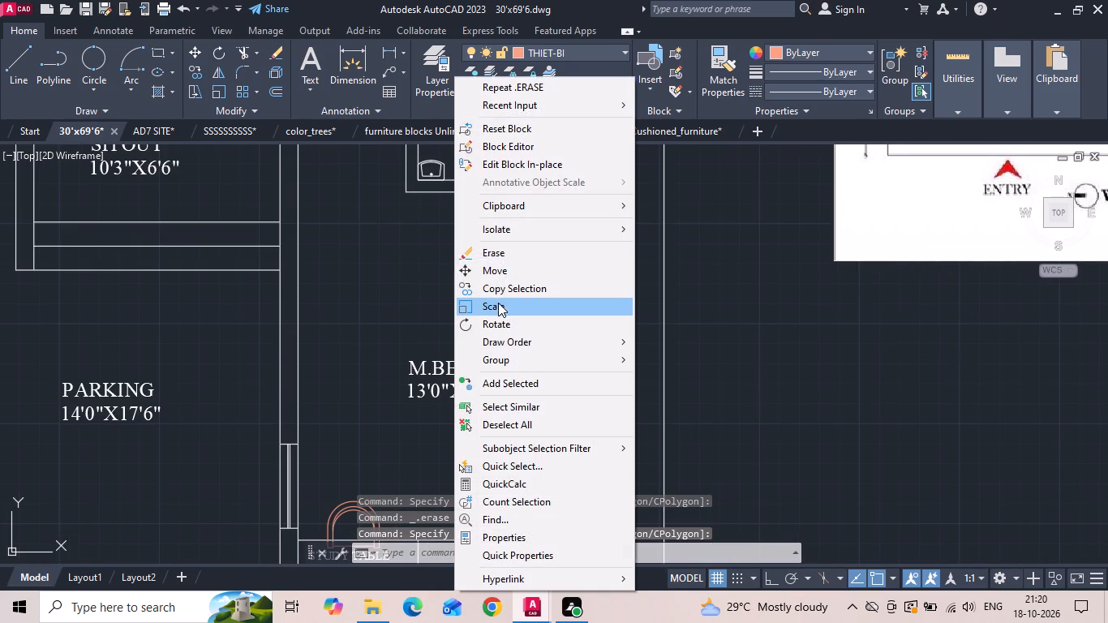
{"action": "left_click", "coordinate": [505, 326]}
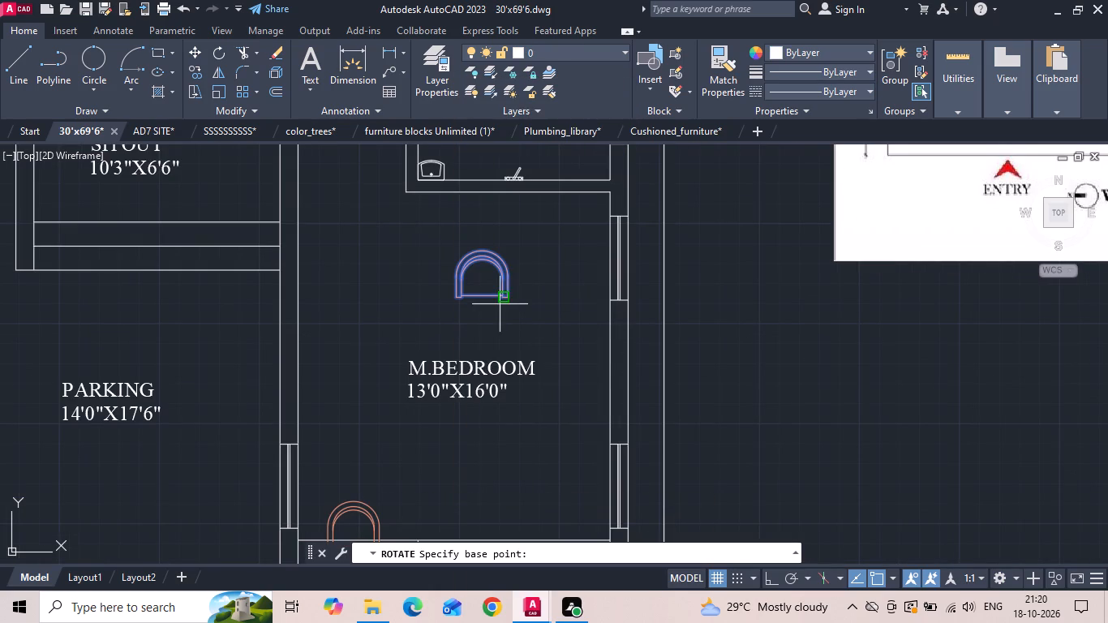
{"action": "left_click", "coordinate": [490, 297]}
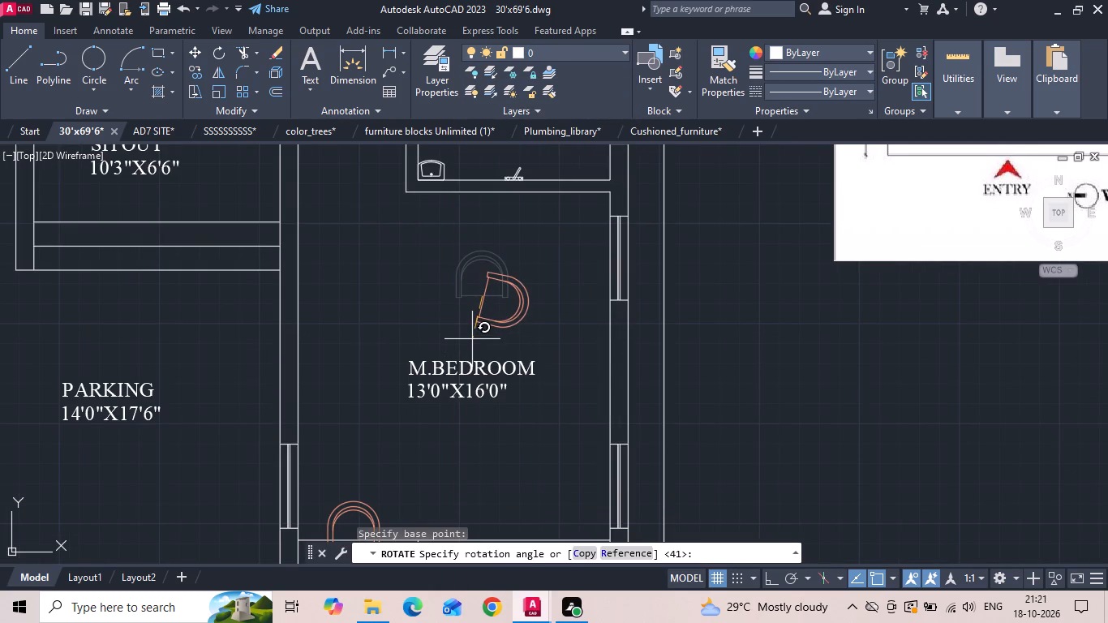
{"action": "type", "text": "45"}
{"action": "key", "text": "Return"}
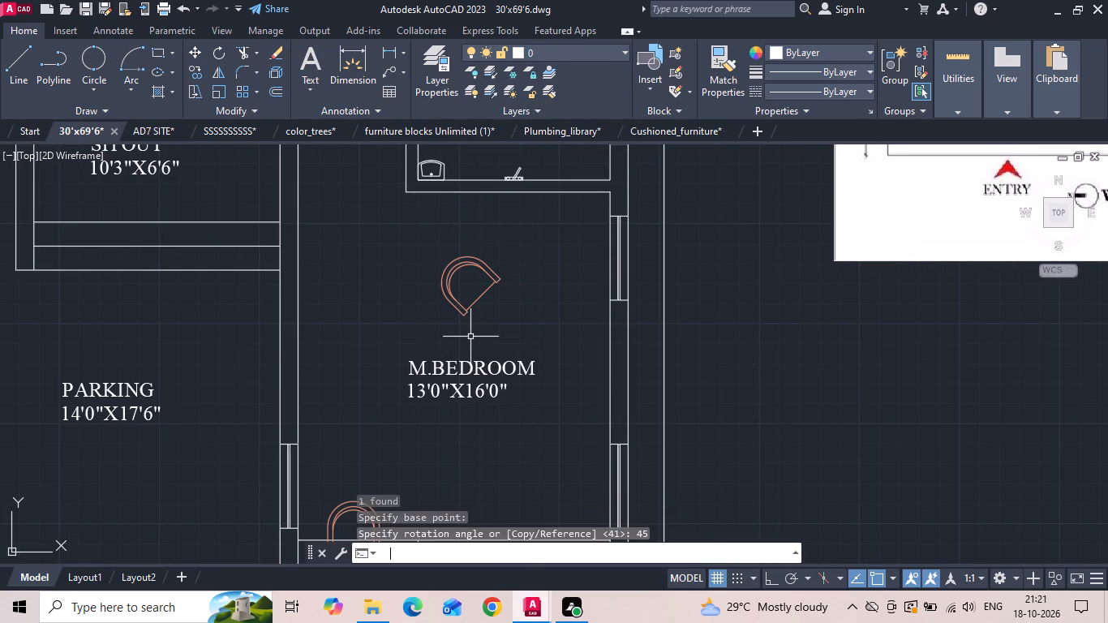
Move the rotated chair up close to the A. TOILET wall in the ground-floor M.BEDROOM.
{"action": "left_click", "coordinate": [452, 272]}
{"action": "right_click", "coordinate": [452, 272]}
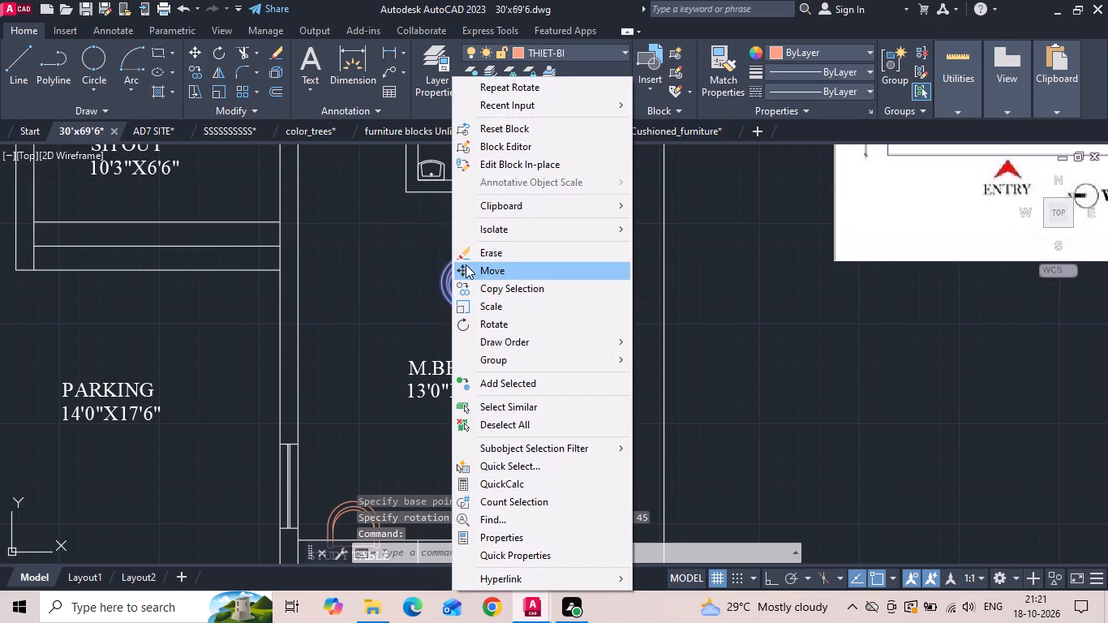
{"action": "left_click", "coordinate": [467, 266]}
{"action": "left_click", "coordinate": [511, 314]}
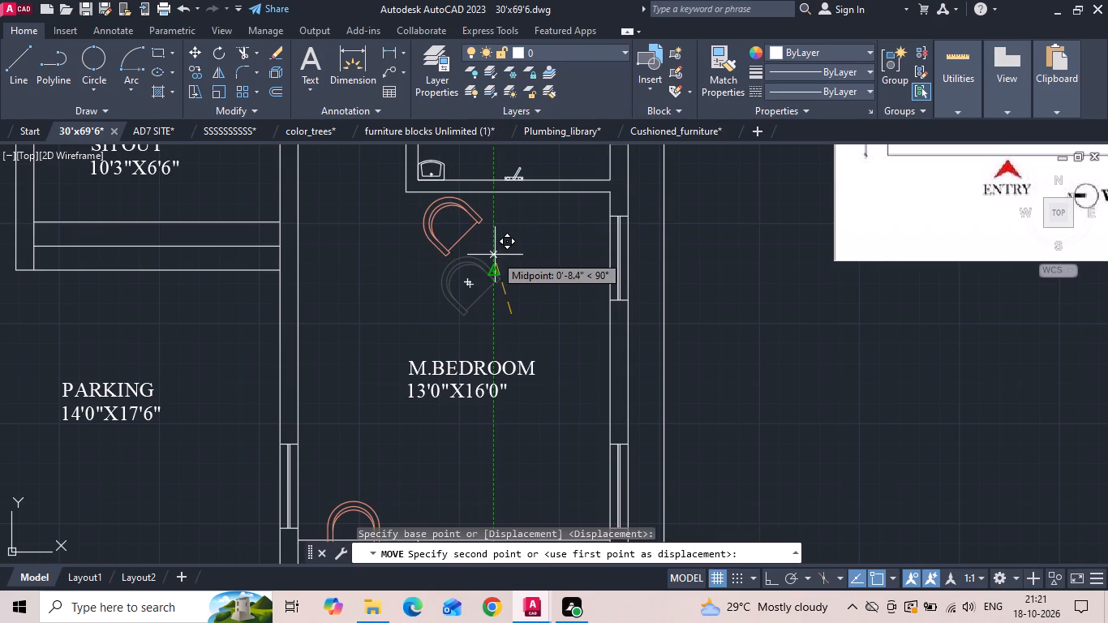
{"action": "left_click", "coordinate": [500, 260]}
Mirror the rotated M.BEDROOM chair across a vertical line beside it, keeping the original, to form a facing pair.
{"action": "left_click_drag", "start_coordinate": [485, 223], "coordinate": [476, 223]}
{"action": "left_click", "coordinate": [438, 233]}
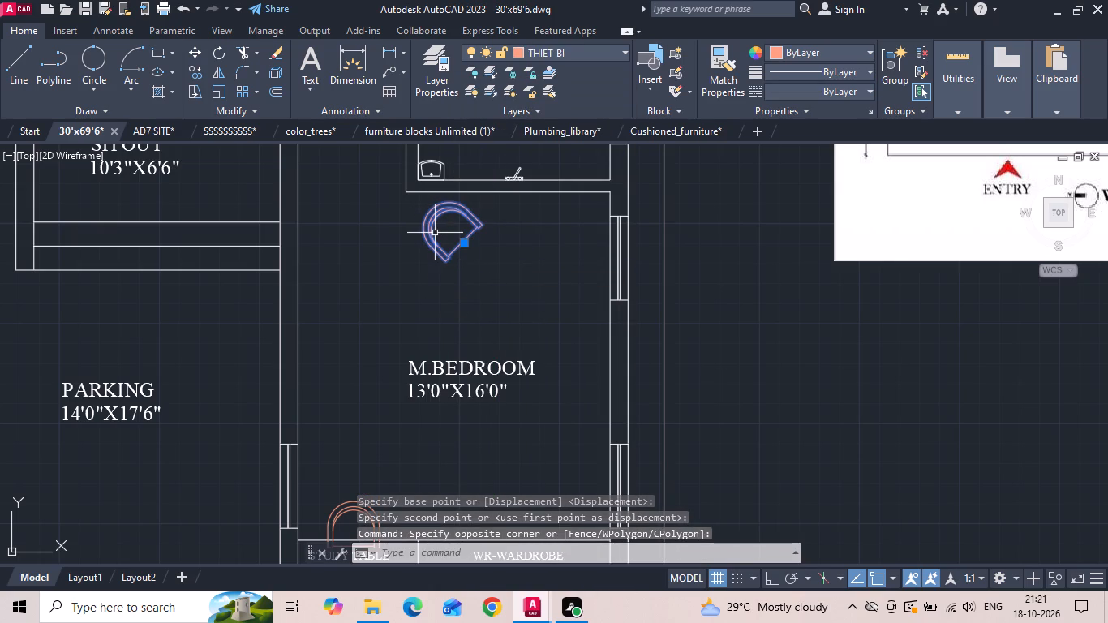
{"action": "type", "text": "MI"}
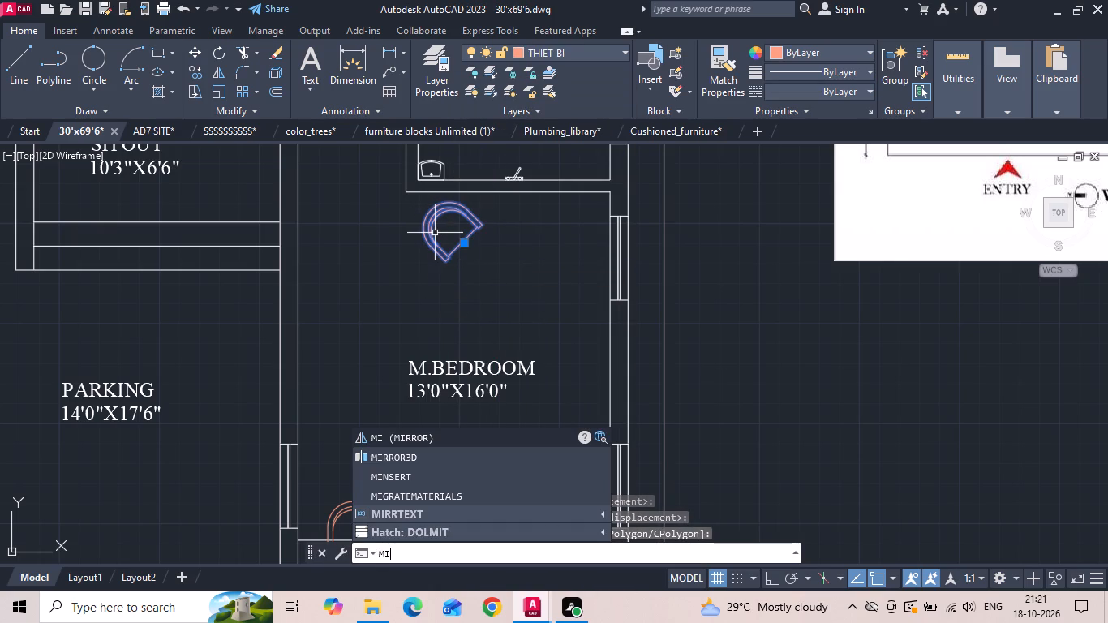
{"action": "key", "text": "space"}
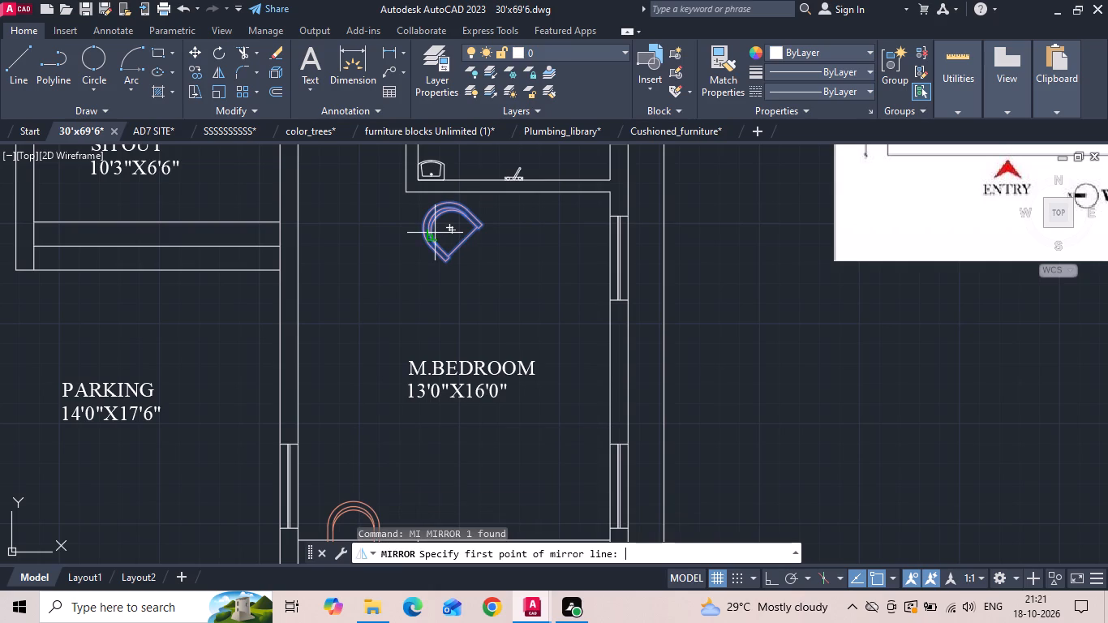
{"action": "key", "text": "F8"}
{"action": "left_click_drag", "start_coordinate": [508, 218], "coordinate": [500, 243]}
{"action": "left_click", "coordinate": [506, 283]}
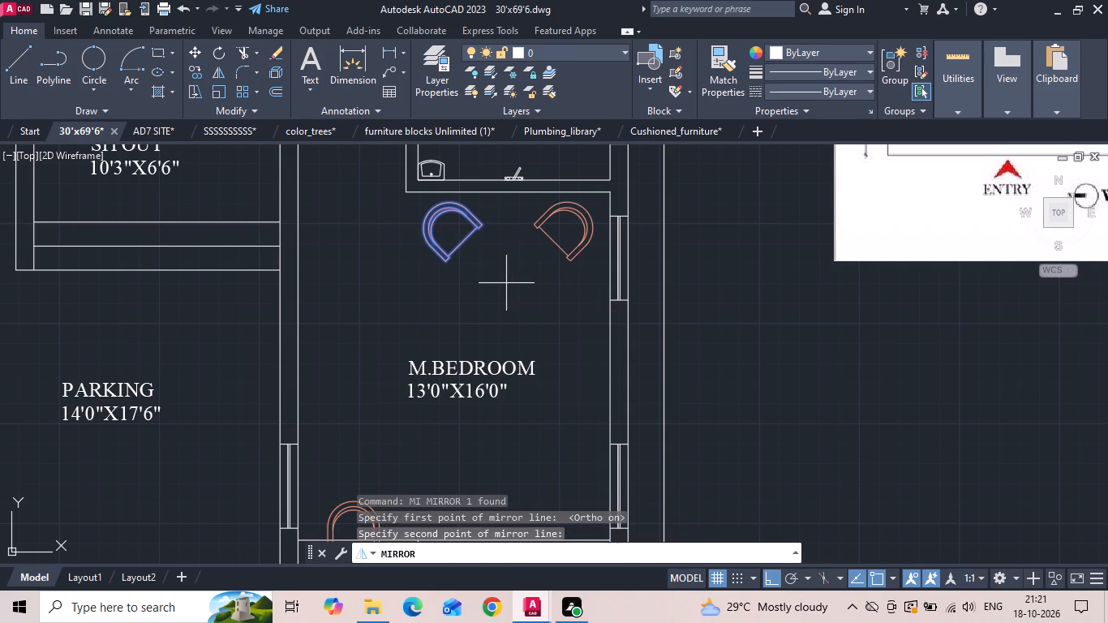
{"action": "type", "text": "N"}
{"action": "key", "text": "space"}
Move the mirrored M.BEDROOM chair about 11.7" horizontally toward the original chair.
{"action": "left_click", "coordinate": [553, 233]}
{"action": "left_click", "coordinate": [539, 256]}
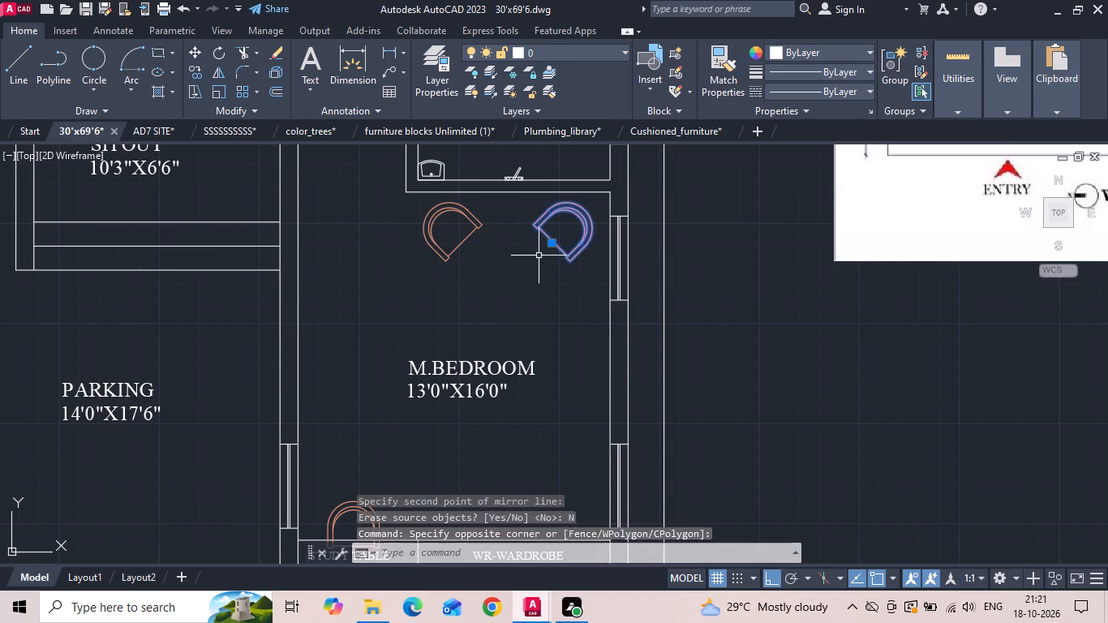
{"action": "right_click", "coordinate": [539, 256]}
{"action": "left_click", "coordinate": [545, 273]}
{"action": "scroll", "coordinate": [526, 227], "scroll_direction": "up", "scroll_amount": 1}
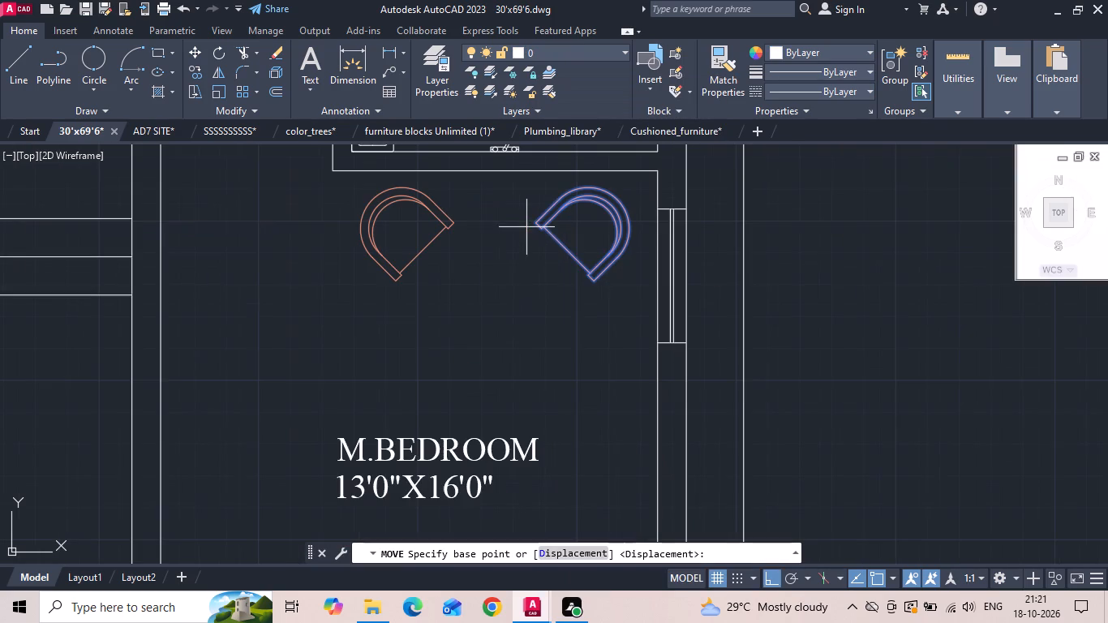
{"action": "left_click", "coordinate": [539, 316]}
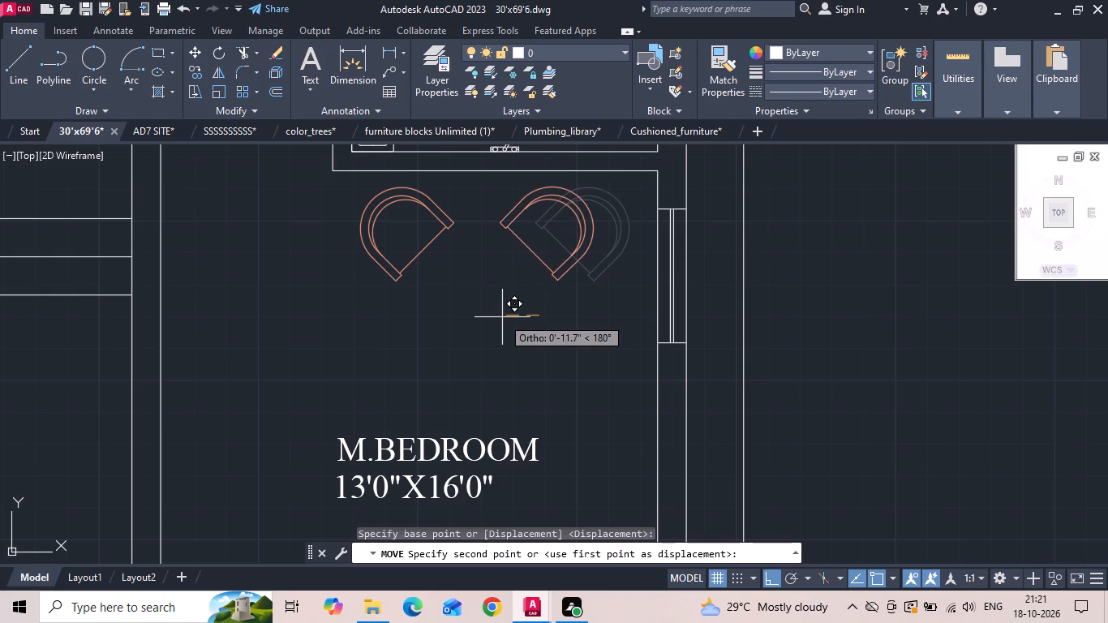
{"action": "left_click", "coordinate": [502, 317]}
Copy both M.BEDROOM chairs from the ground floor to the first-floor M.BEDROOM, aligned on the matching A. TOILET wall corner.
{"action": "left_click_drag", "start_coordinate": [541, 230], "coordinate": [517, 240]}
{"action": "left_click", "coordinate": [413, 247]}
{"action": "right_click", "coordinate": [409, 244]}
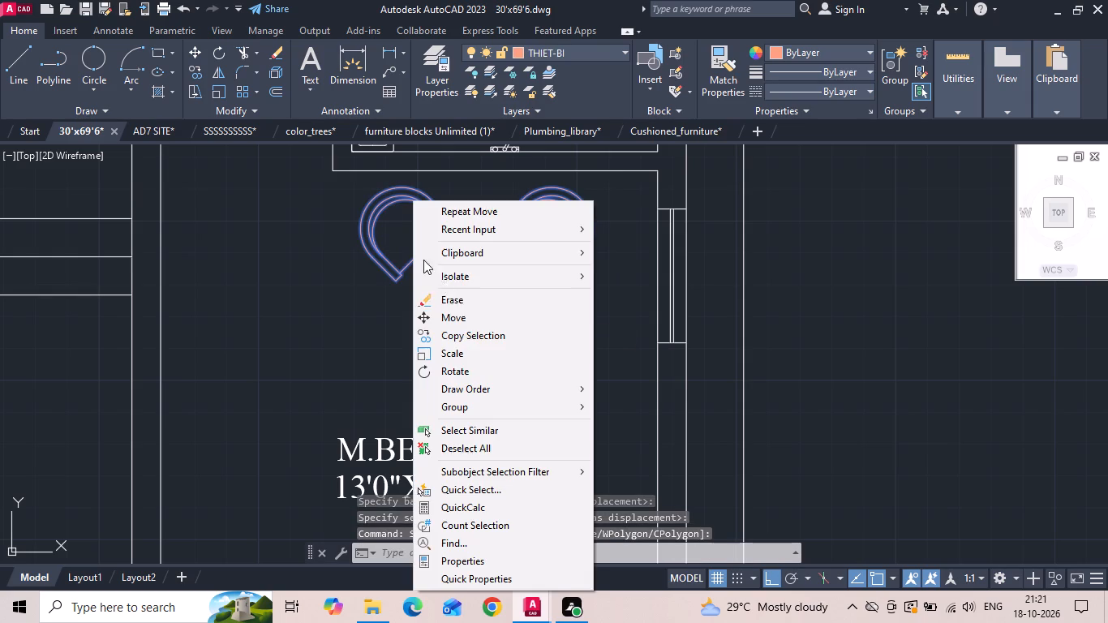
{"action": "left_click", "coordinate": [466, 335]}
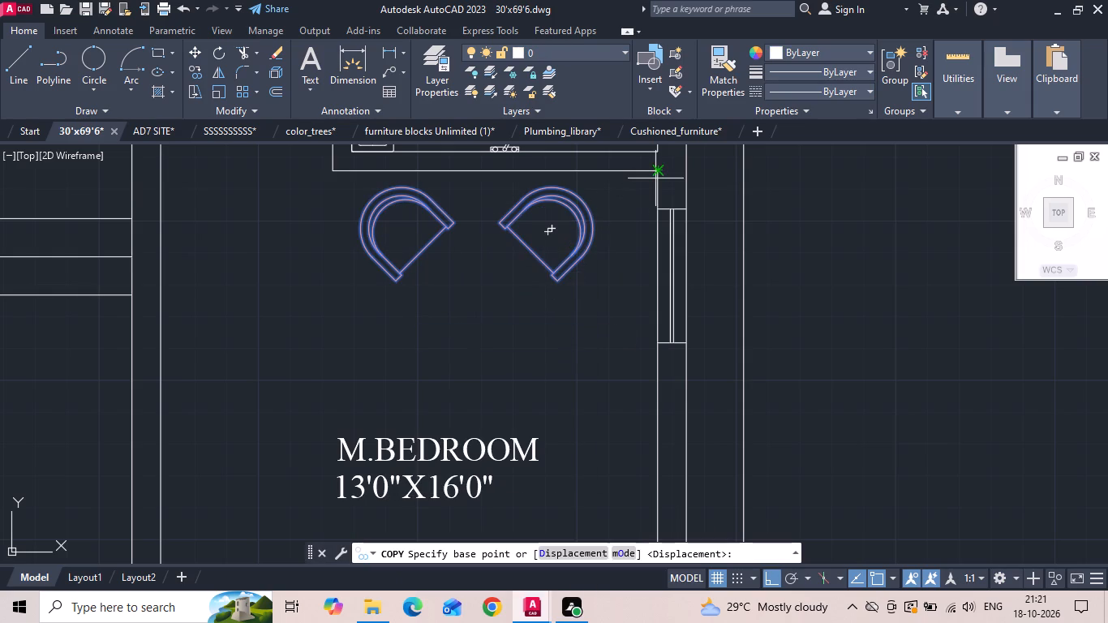
{"action": "left_click", "coordinate": [657, 173]}
{"action": "scroll", "coordinate": [458, 238], "scroll_direction": "down", "scroll_amount": 6}
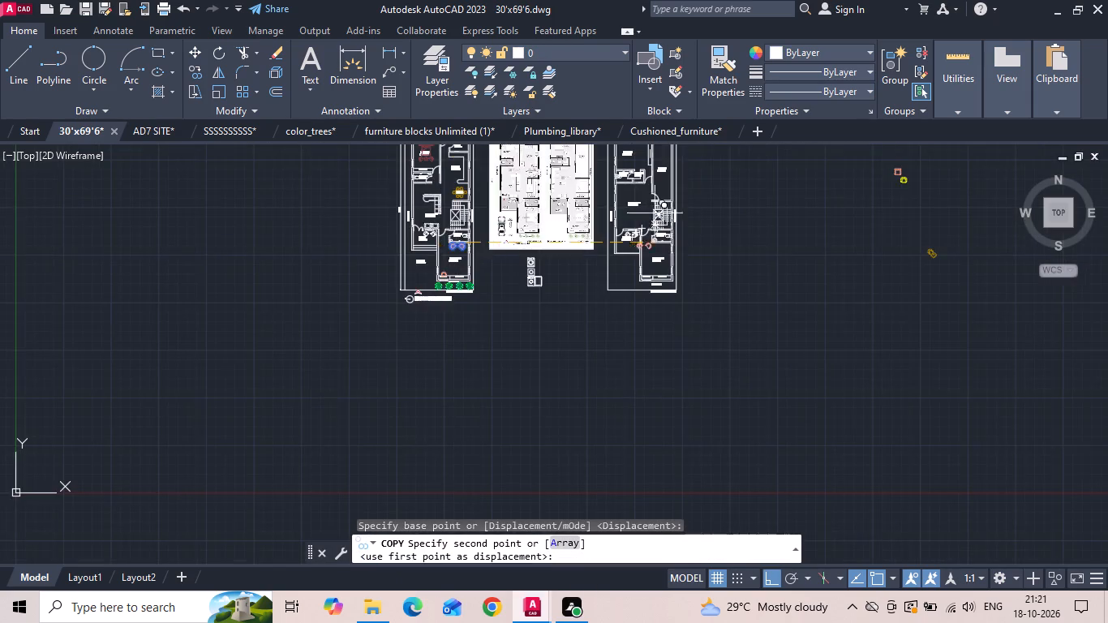
{"action": "scroll", "coordinate": [657, 211], "scroll_direction": "up", "scroll_amount": 3}
{"action": "scroll", "coordinate": [683, 351], "scroll_direction": "up", "scroll_amount": 2}
{"action": "left_click", "coordinate": [736, 321]}
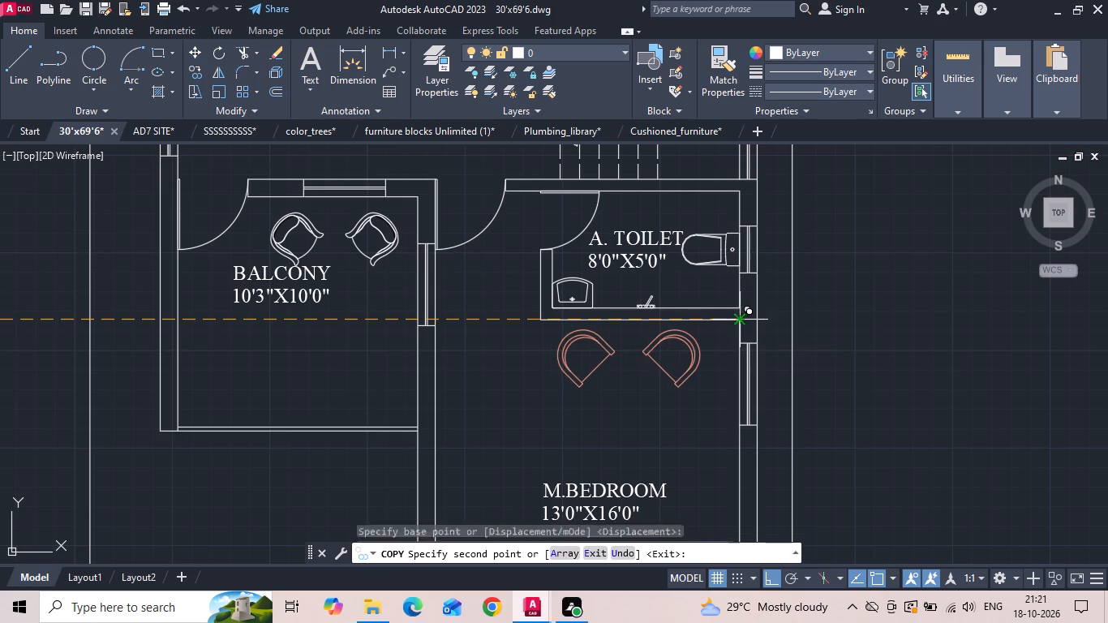
{"action": "scroll", "coordinate": [688, 324], "scroll_direction": "down", "scroll_amount": 2}
{"action": "key", "text": "Escape"}
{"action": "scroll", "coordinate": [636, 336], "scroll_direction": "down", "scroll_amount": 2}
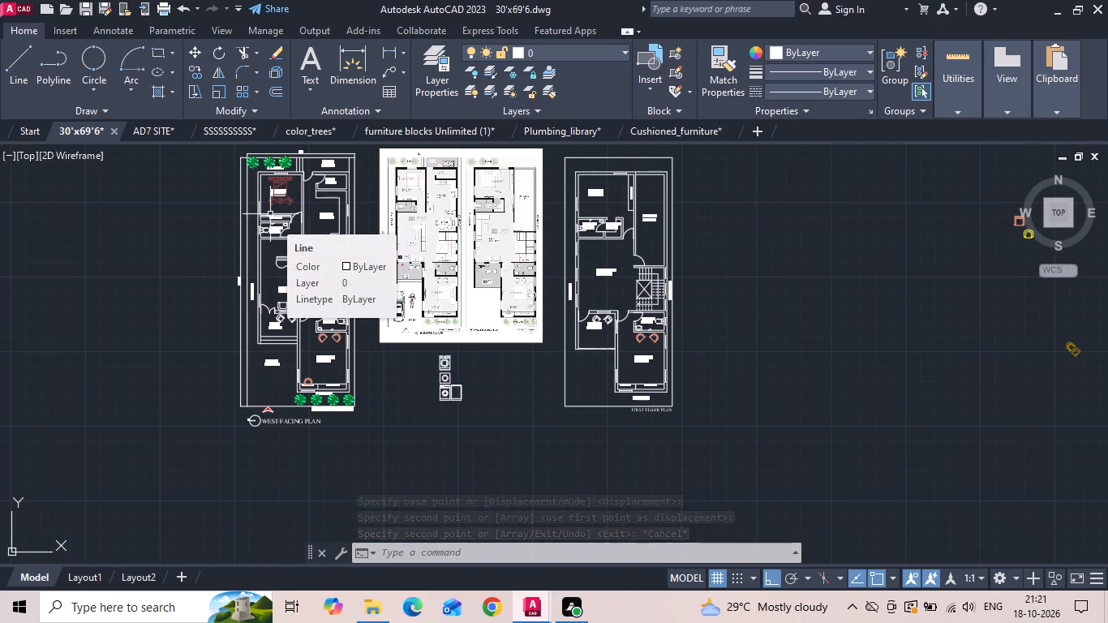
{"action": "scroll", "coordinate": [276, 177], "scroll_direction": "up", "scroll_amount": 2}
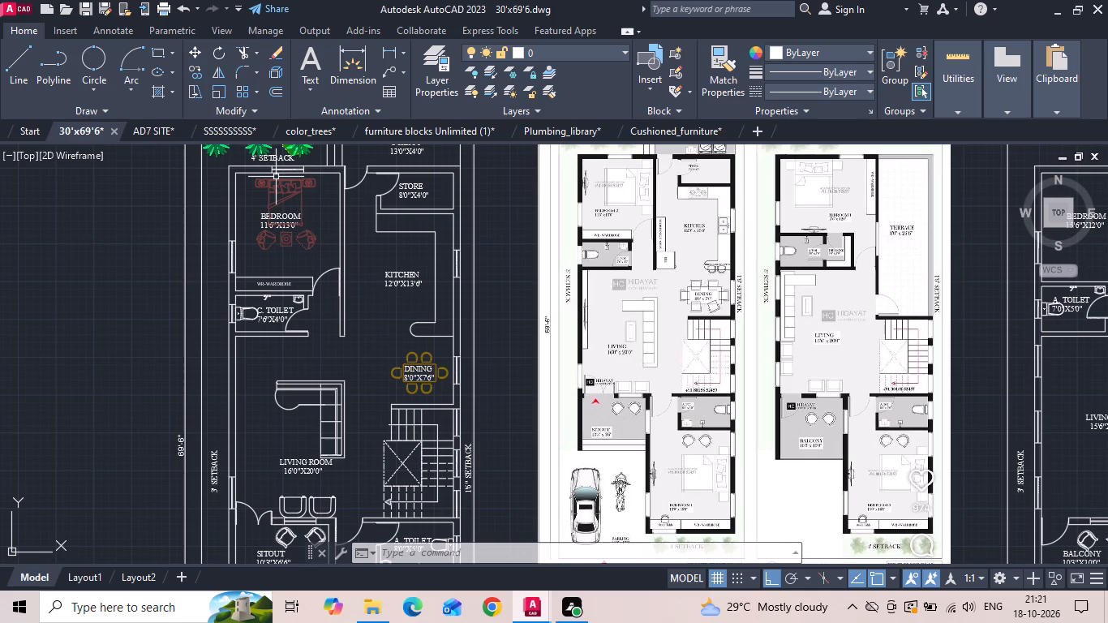
Explode the bed, chairs and table furniture set in the ground-floor 11'6"X13'0" BEDROOM.
{"action": "scroll", "coordinate": [276, 177], "scroll_direction": "up", "scroll_amount": 1}
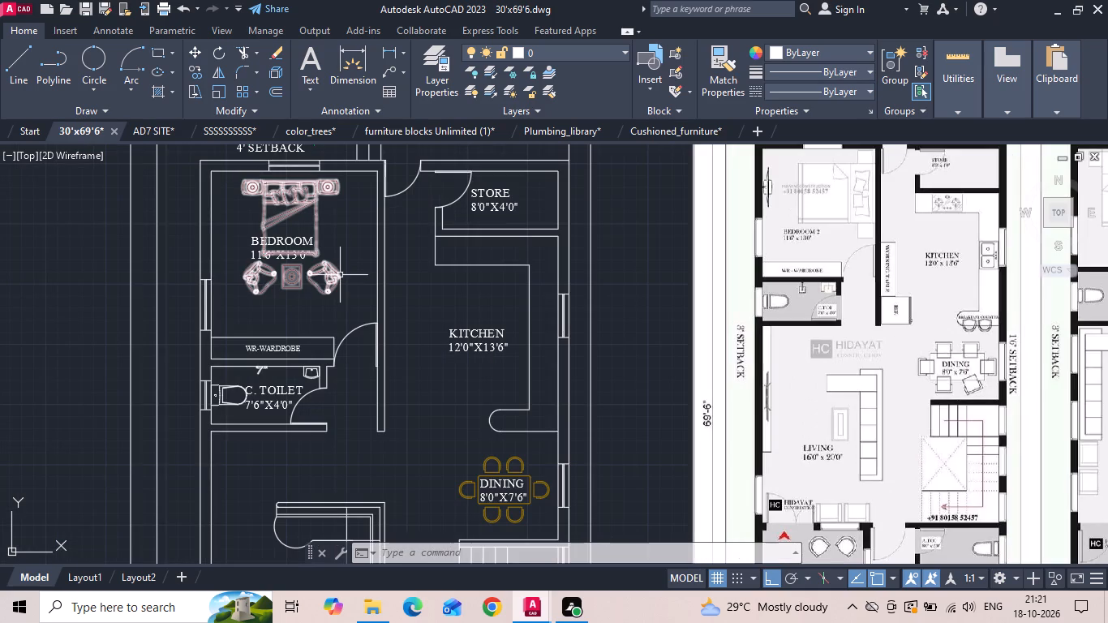
{"action": "type", "text": "X"}
{"action": "key", "text": "space"}
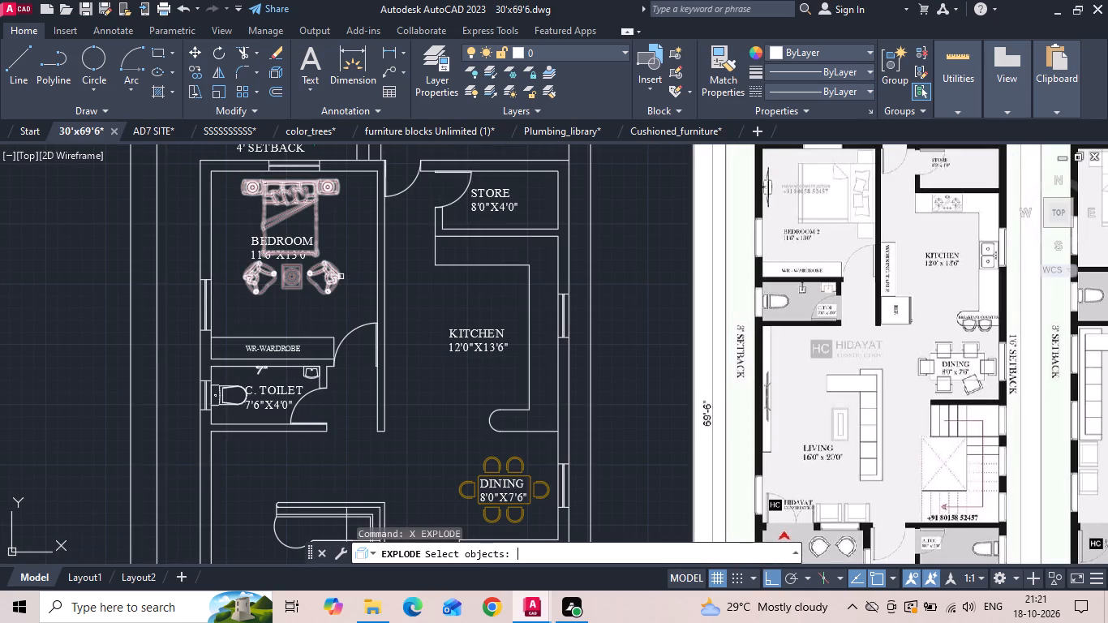
{"action": "left_click", "coordinate": [337, 288]}
{"action": "left_click", "coordinate": [280, 297]}
{"action": "key", "text": "space"}
Erase the two chairs, the small table and their leftover fragments below the bed in the ground-floor BEDROOM.
{"action": "left_click", "coordinate": [298, 288]}
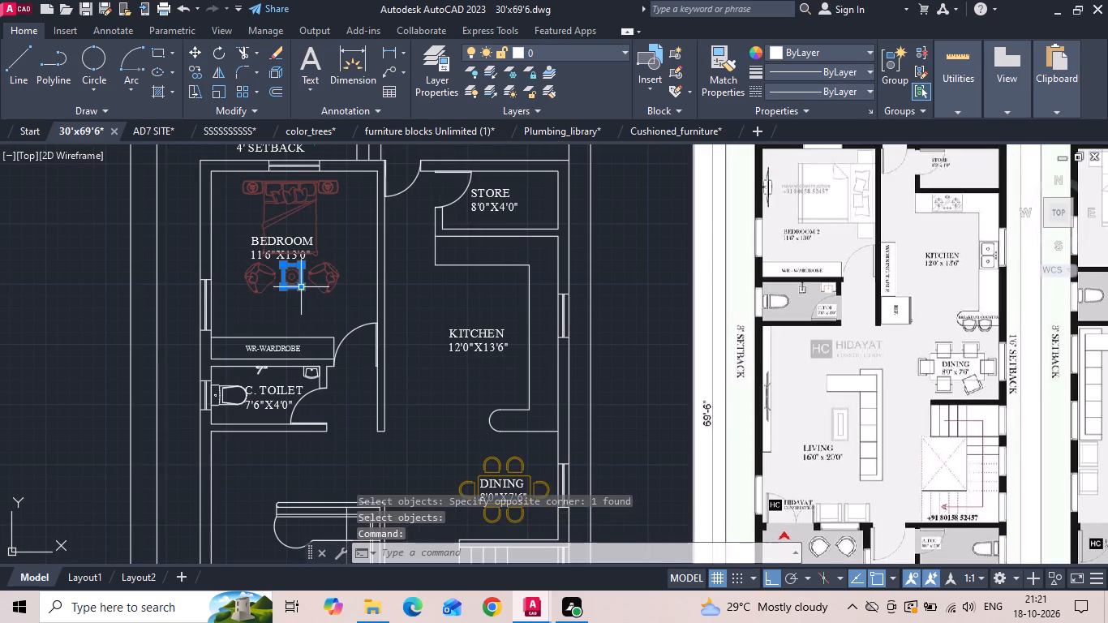
{"action": "scroll", "coordinate": [294, 291], "scroll_direction": "up", "scroll_amount": 2}
{"action": "key", "text": "Escape"}
{"action": "middle_click_drag", "start_coordinate": [419, 226], "coordinate": [592, 240]}
{"action": "left_click_drag", "start_coordinate": [593, 240], "coordinate": [490, 289]}
{"action": "left_click", "coordinate": [329, 349]}
{"action": "key", "text": "Delete"}
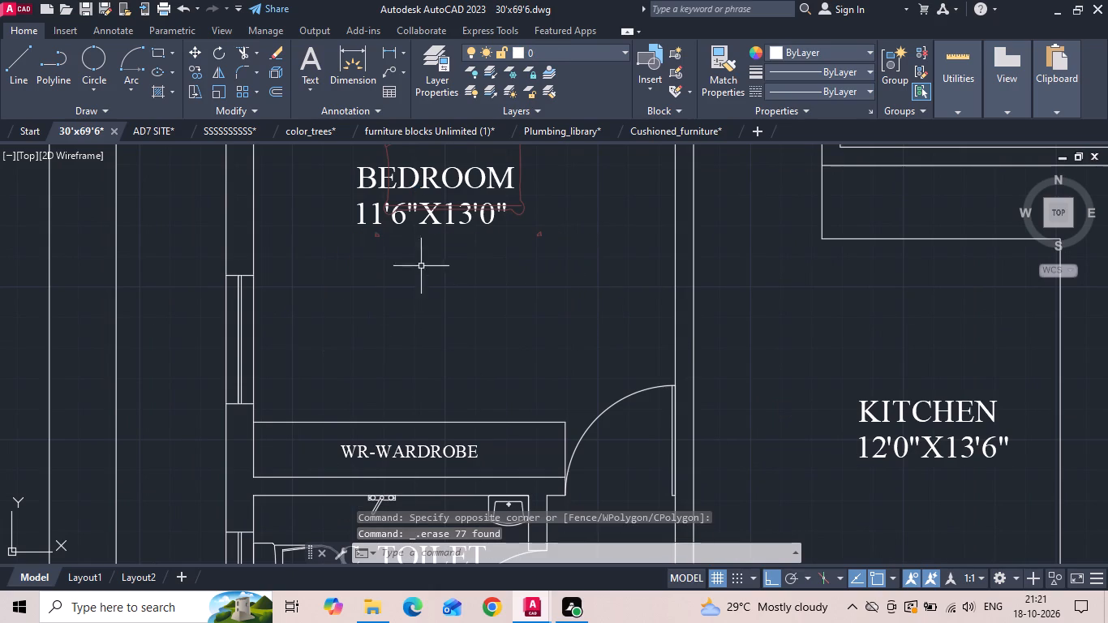
{"action": "left_click_drag", "start_coordinate": [550, 230], "coordinate": [539, 243]}
{"action": "left_click", "coordinate": [333, 314]}
{"action": "key", "text": "Delete"}
Move the ground-floor BEDROOM 11'6"X13'0" label down clear of the bed, just above the wardrobe.
{"action": "scroll", "coordinate": [406, 345], "scroll_direction": "down", "scroll_amount": 2}
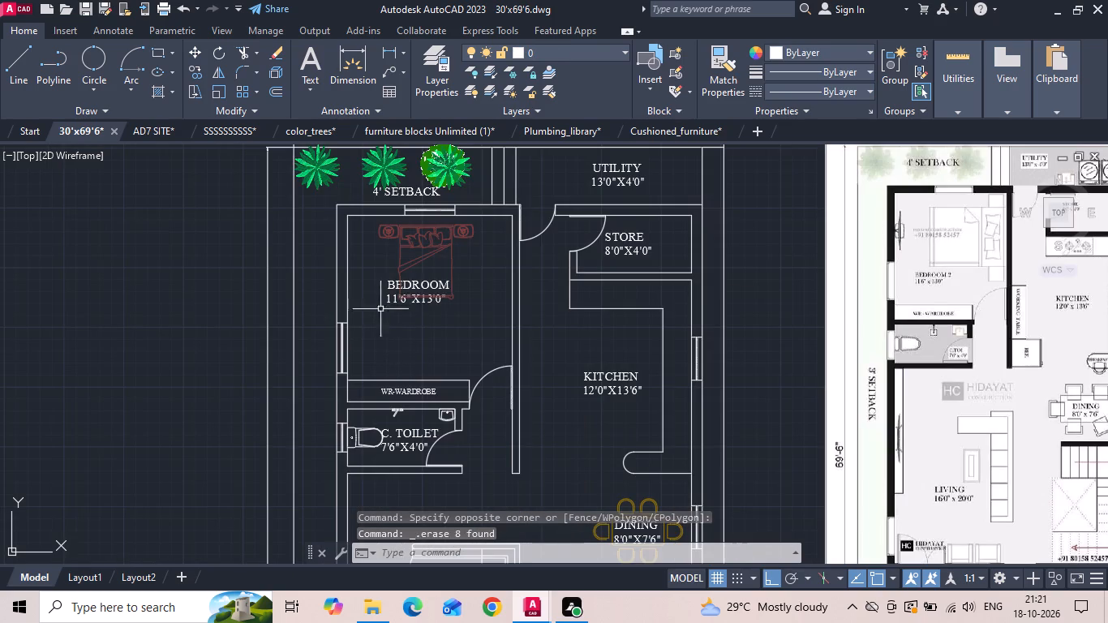
{"action": "left_click", "coordinate": [394, 294]}
{"action": "right_click", "coordinate": [394, 294]}
{"action": "left_click", "coordinate": [436, 288]}
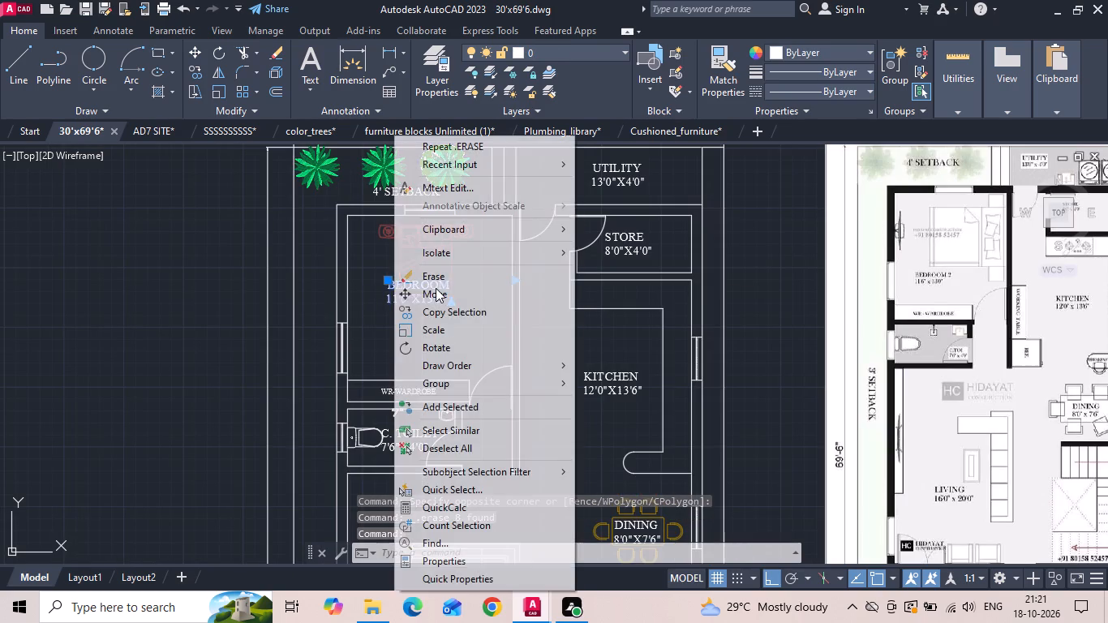
{"action": "left_click_drag", "start_coordinate": [428, 311], "coordinate": [427, 335]}
{"action": "left_click", "coordinate": [422, 353]}
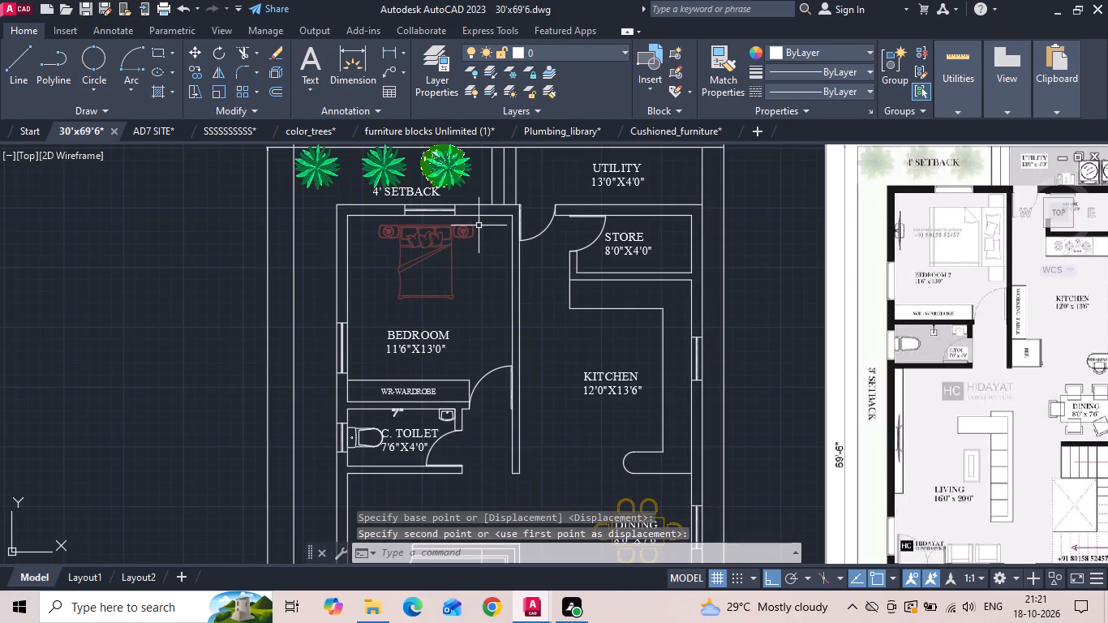
Define the ground-floor bed with its two nightstands as a block named BED and exit the block editor.
{"action": "left_click", "coordinate": [479, 225]}
{"action": "left_click", "coordinate": [353, 315]}
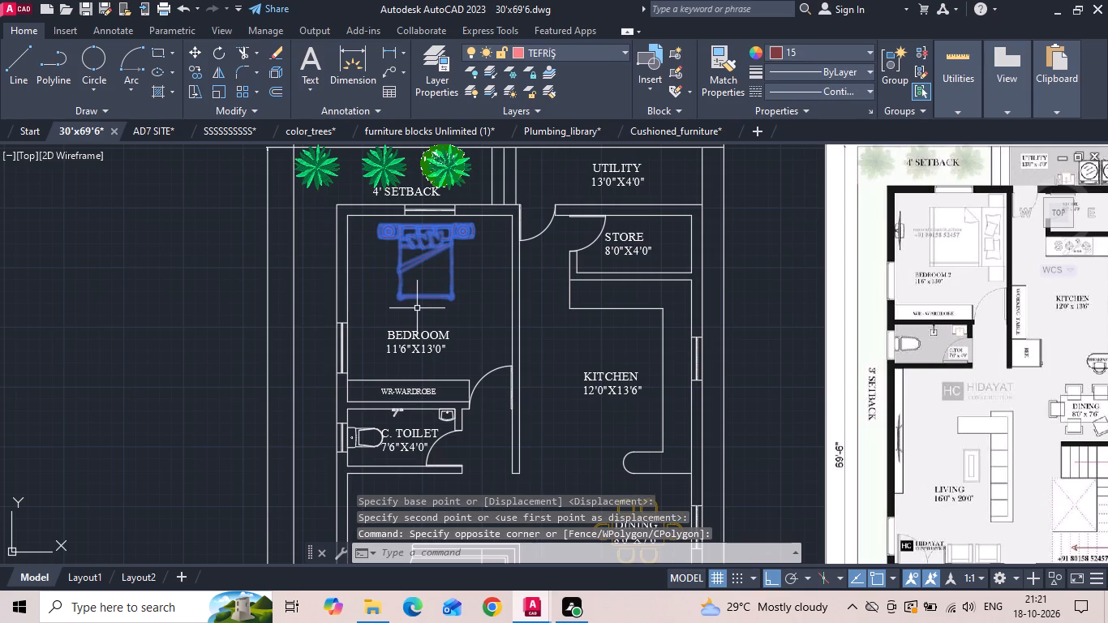
{"action": "type", "text": "B"}
{"action": "key", "text": "space"}
{"action": "type", "text": "BED"}
{"action": "key", "text": "Return"}
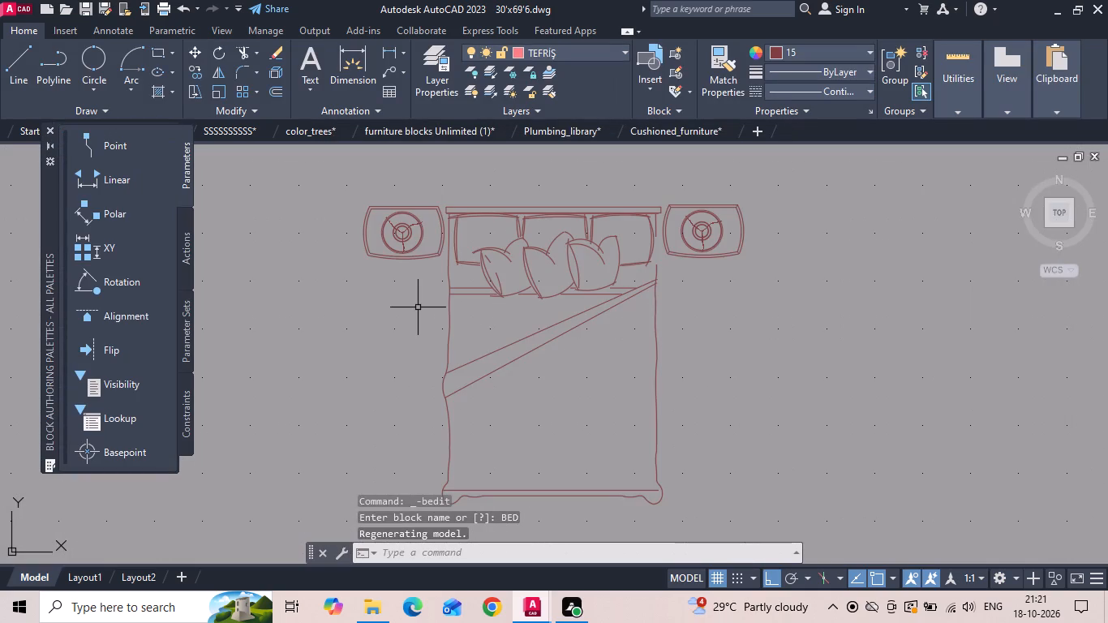
{"action": "key", "text": "space"}
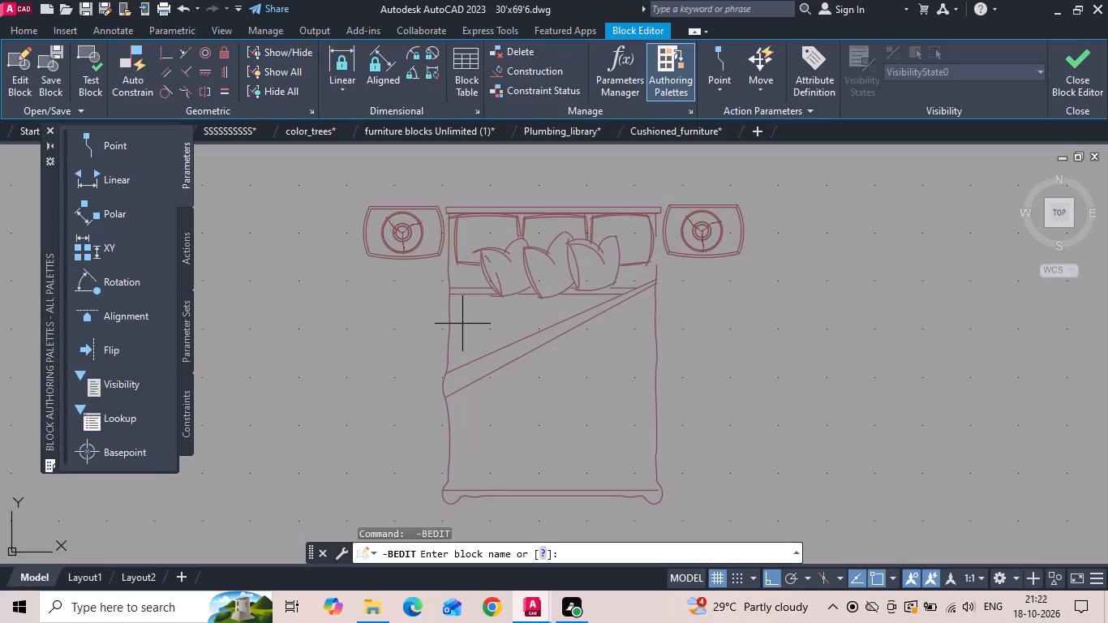
{"action": "key", "text": "ctrl+z"}
{"action": "key", "text": "ctrl+z"}
{"action": "key", "text": "Escape"}
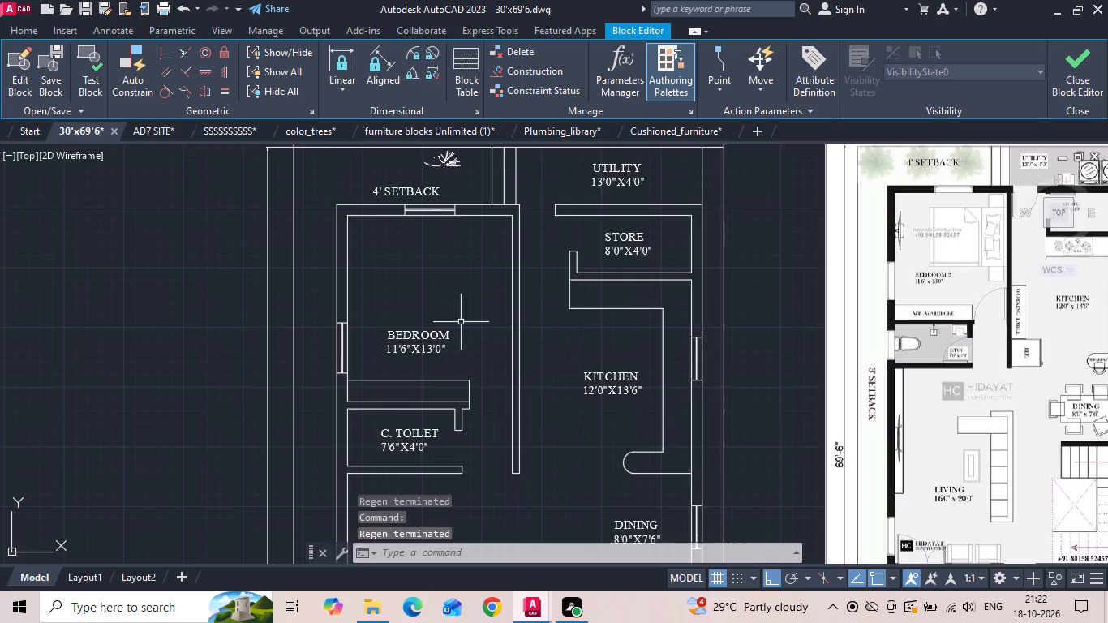
Rotate the ground-floor BED block by 270° so its headboard faces the kitchen-side wall.
{"action": "left_click", "coordinate": [402, 297]}
{"action": "right_click", "coordinate": [419, 256]}
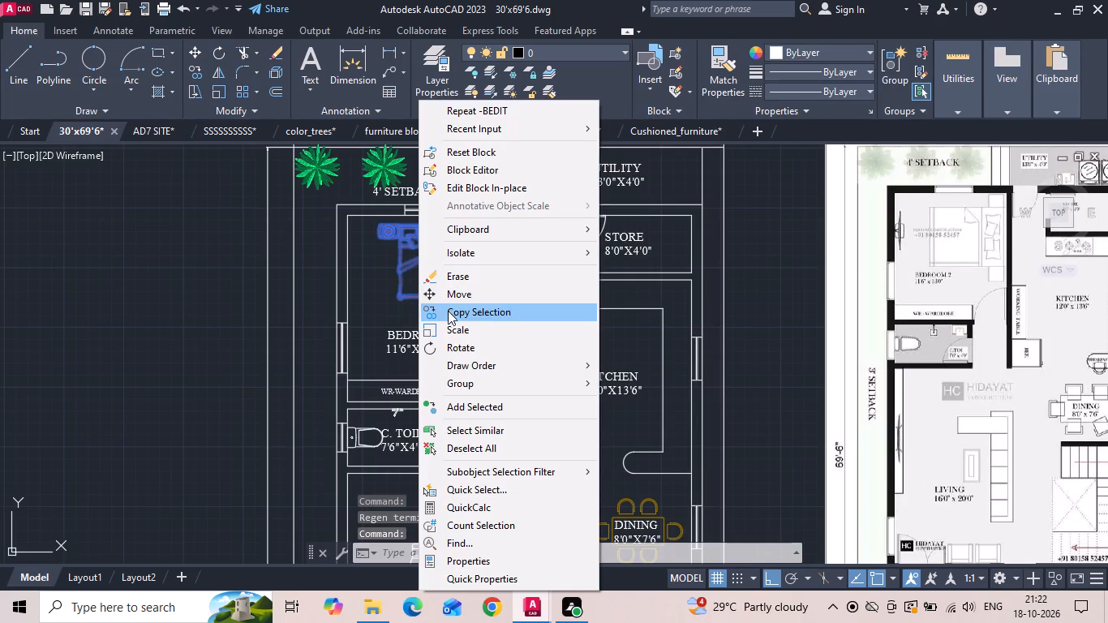
{"action": "left_click", "coordinate": [454, 350]}
{"action": "left_click_drag", "start_coordinate": [467, 264], "coordinate": [470, 273]}
{"action": "left_click", "coordinate": [460, 307]}
Move the rotated BED block straight down so it lies inside the ground-floor BEDROOM walls.
{"action": "left_click", "coordinate": [471, 256]}
{"action": "left_click", "coordinate": [457, 237]}
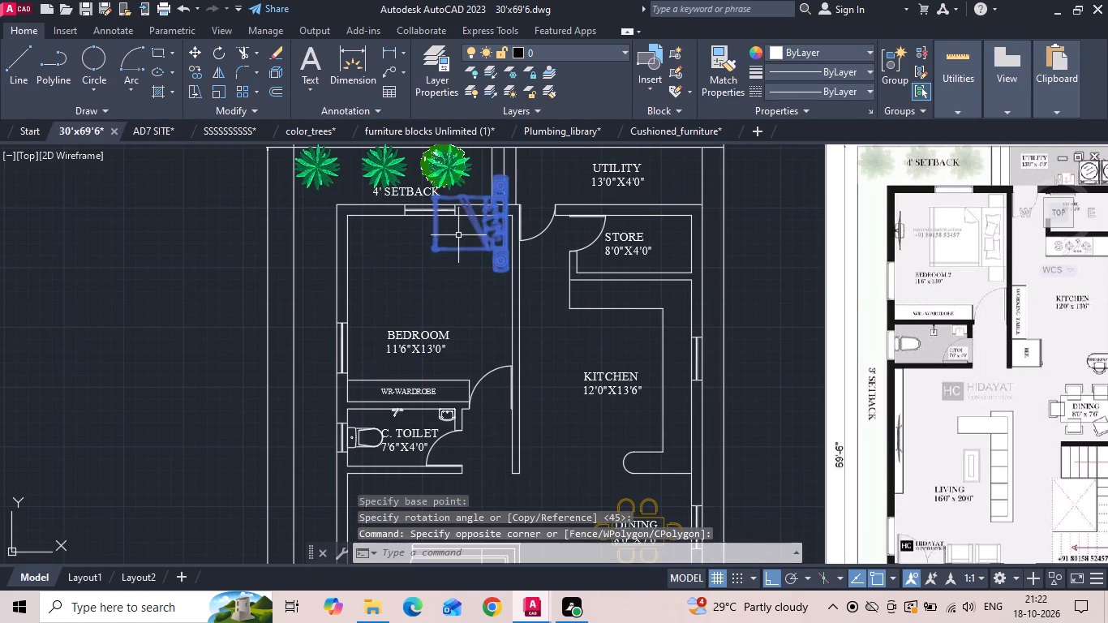
{"action": "right_click", "coordinate": [458, 235]}
{"action": "left_click", "coordinate": [488, 294]}
{"action": "scroll", "coordinate": [502, 214], "scroll_direction": "up", "scroll_amount": 5}
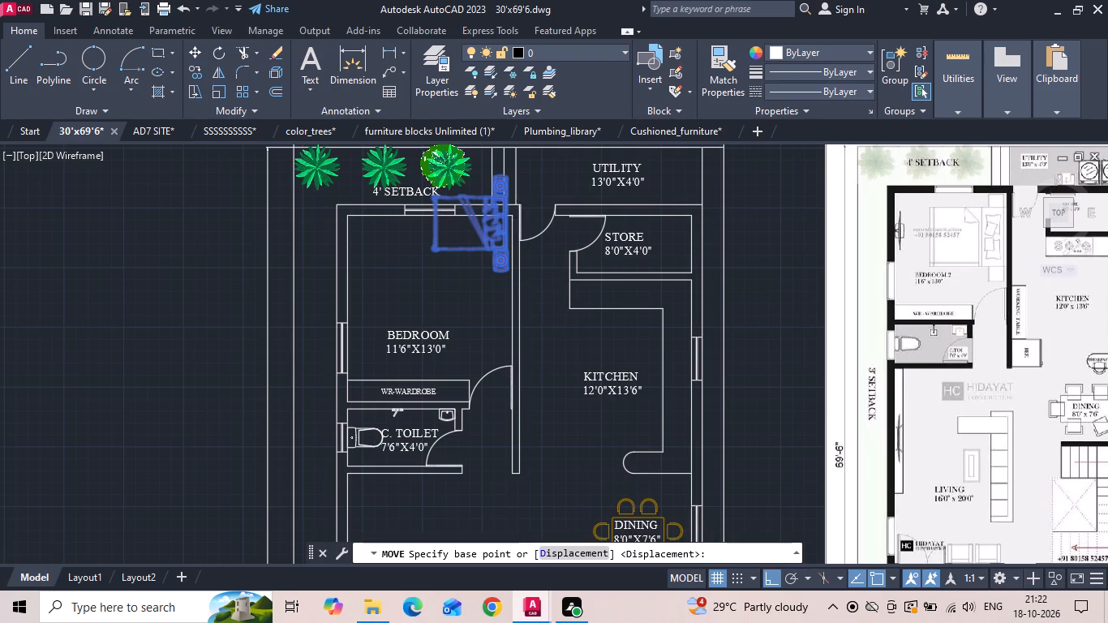
{"action": "scroll", "coordinate": [502, 203], "scroll_direction": "up", "scroll_amount": 3}
{"action": "left_click", "coordinate": [514, 226]}
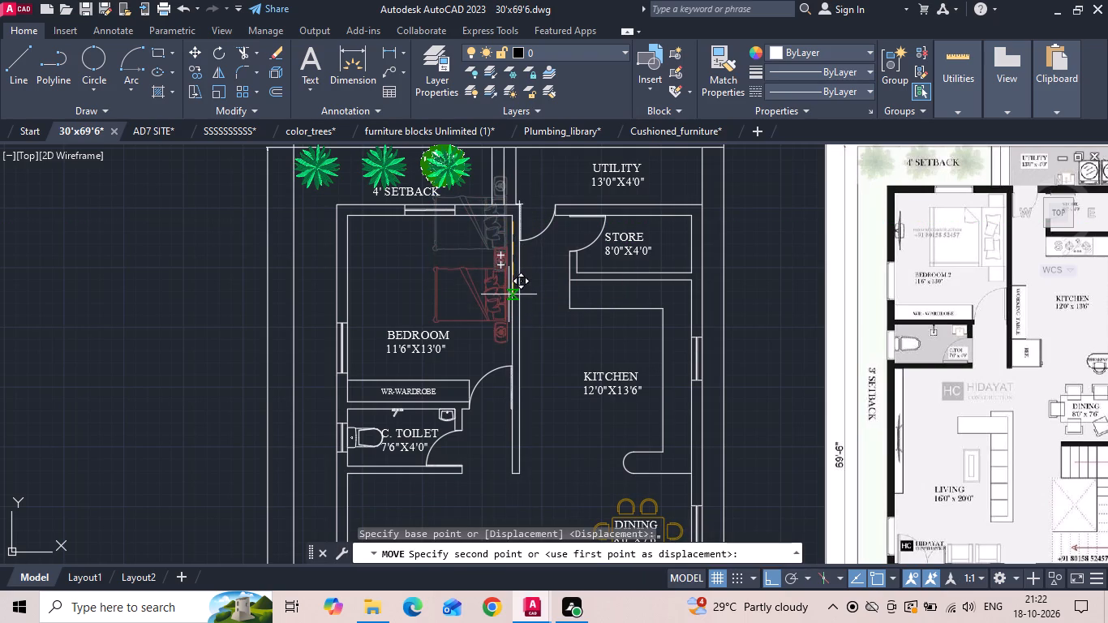
{"action": "left_click", "coordinate": [509, 294]}
Move the BED block closer so its headboard sits against the kitchen-side wall of the ground-floor BEDROOM.
{"action": "scroll", "coordinate": [508, 277], "scroll_direction": "up", "scroll_amount": 2}
{"action": "left_click_drag", "start_coordinate": [506, 271], "coordinate": [492, 268]}
{"action": "left_click", "coordinate": [427, 260]}
{"action": "right_click", "coordinate": [425, 260]}
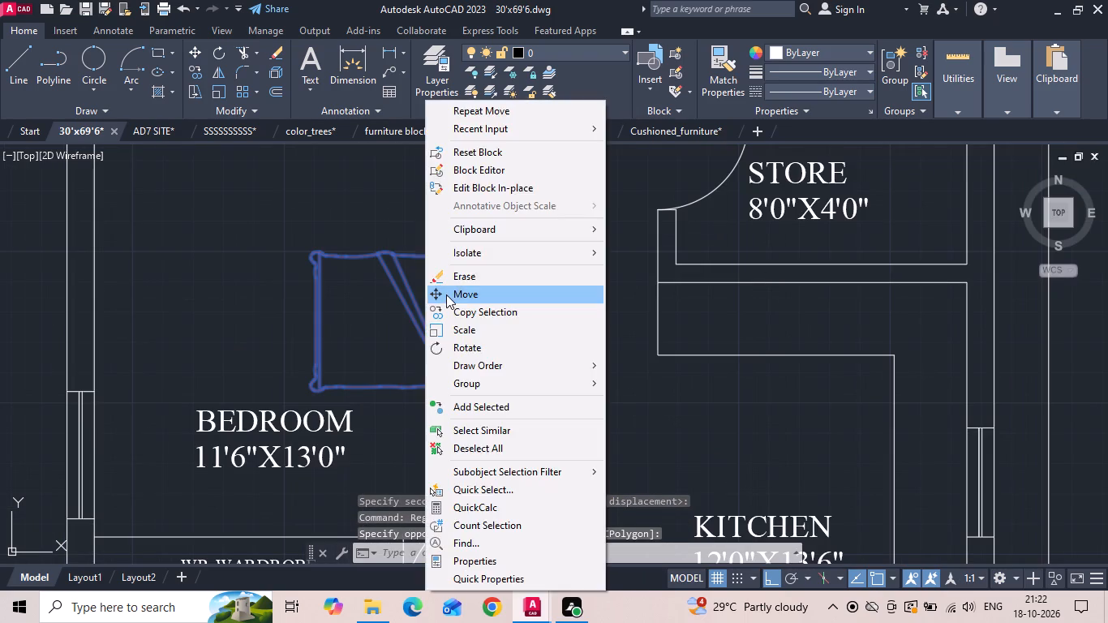
{"action": "left_click", "coordinate": [446, 294]}
{"action": "left_click", "coordinate": [498, 322]}
{"action": "left_click", "coordinate": [516, 312]}
{"action": "scroll", "coordinate": [486, 233], "scroll_direction": "down", "scroll_amount": 2}
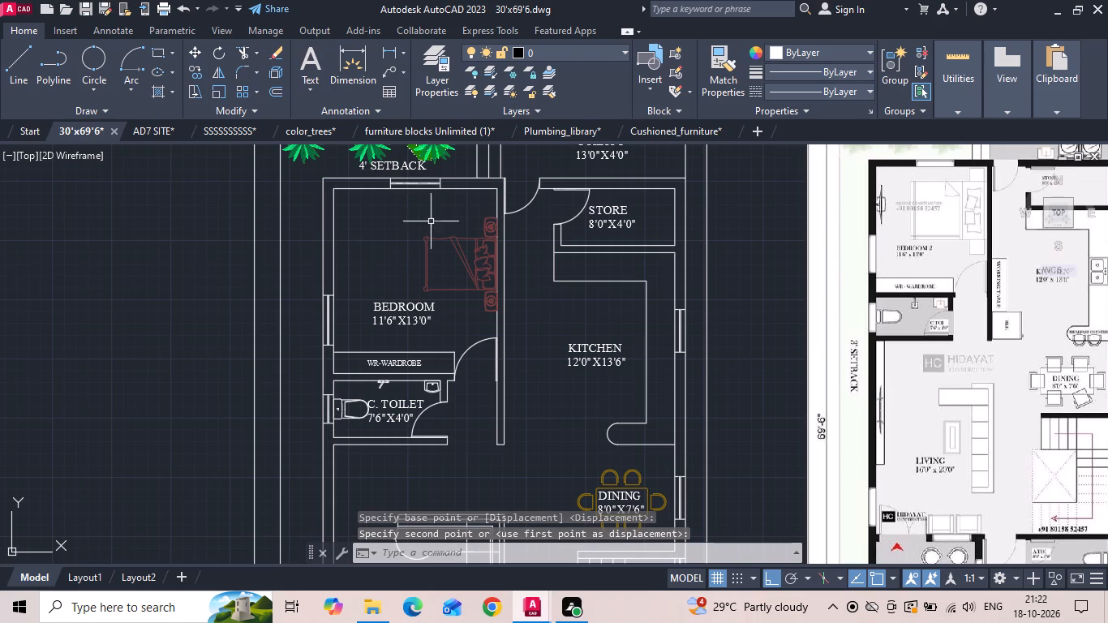
Move the BED block slightly up along the kitchen-side wall toward the 4' SETBACK side.
{"action": "left_click", "coordinate": [459, 222]}
{"action": "left_click", "coordinate": [424, 264]}
{"action": "right_click", "coordinate": [422, 264]}
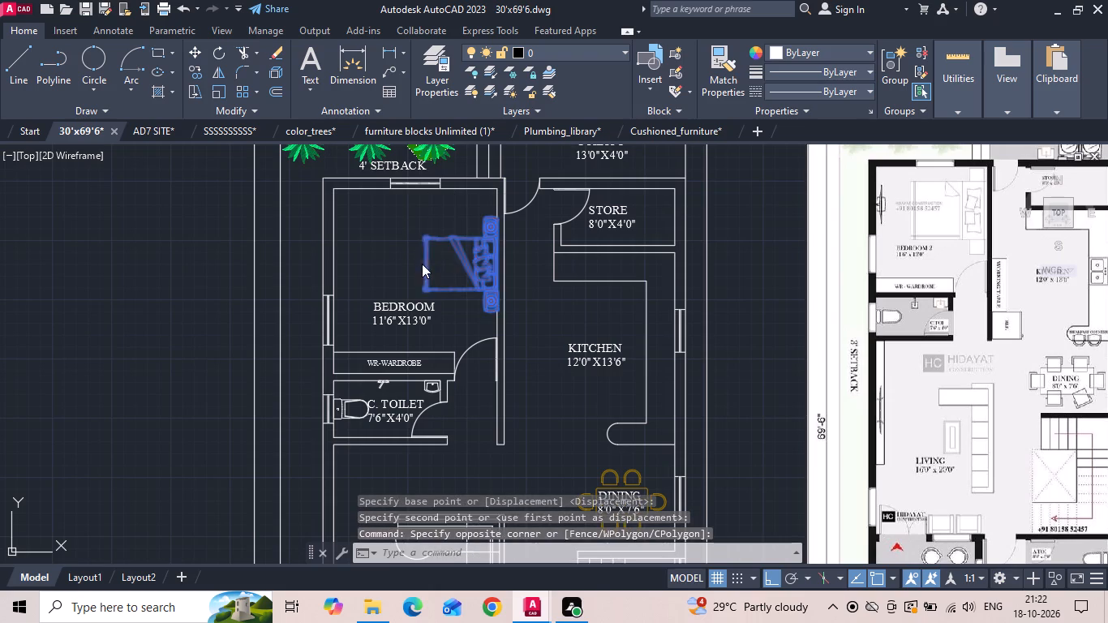
{"action": "left_click", "coordinate": [445, 292]}
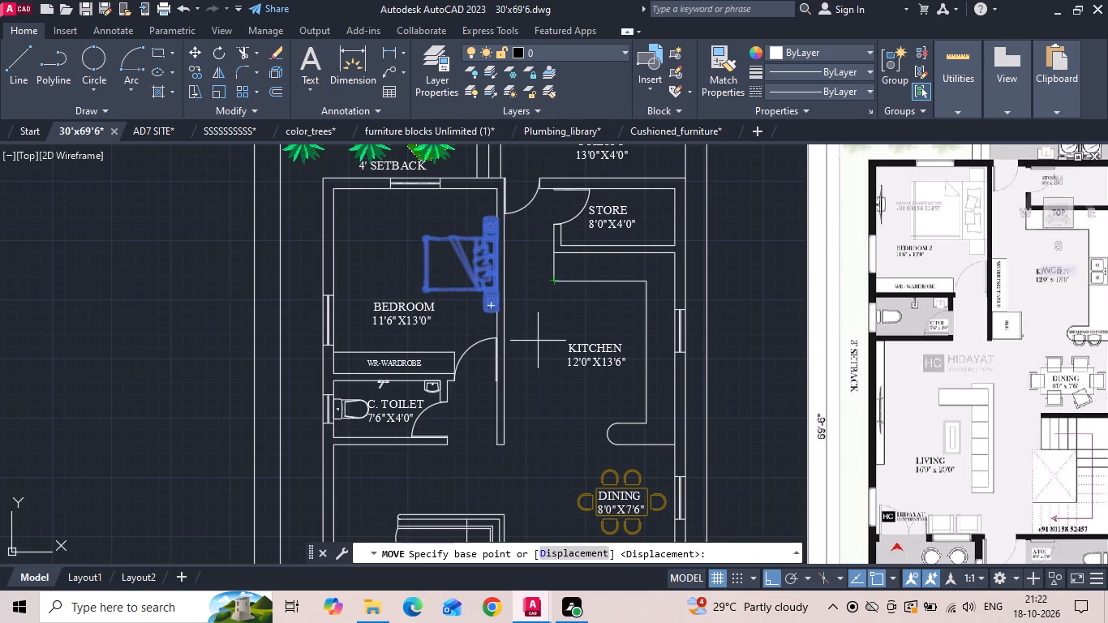
{"action": "left_click", "coordinate": [538, 341]}
{"action": "left_click", "coordinate": [539, 332]}
Scale up the BED block freehand from a base point at its headboard on the kitchen-side wall.
{"action": "left_click", "coordinate": [468, 248]}
{"action": "right_click", "coordinate": [468, 247]}
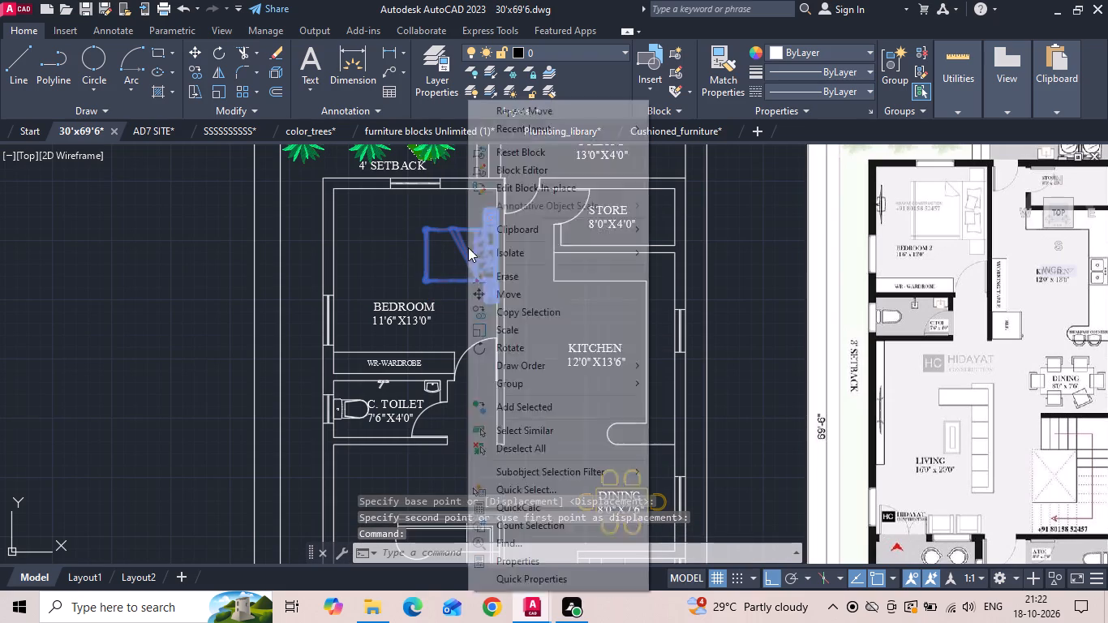
{"action": "left_click", "coordinate": [494, 328]}
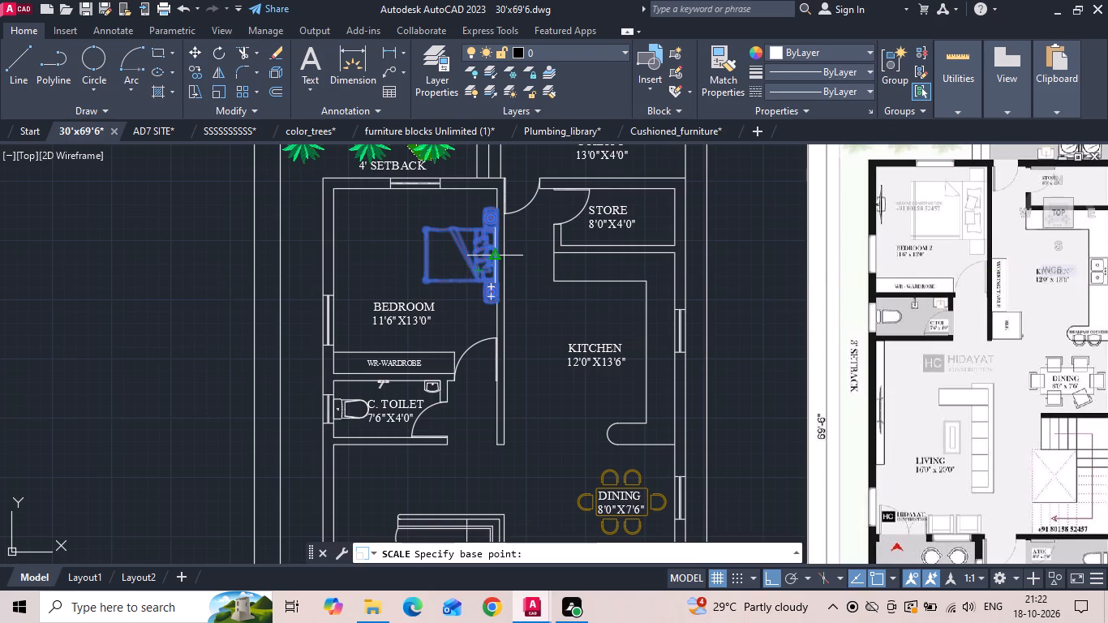
{"action": "left_click", "coordinate": [494, 252]}
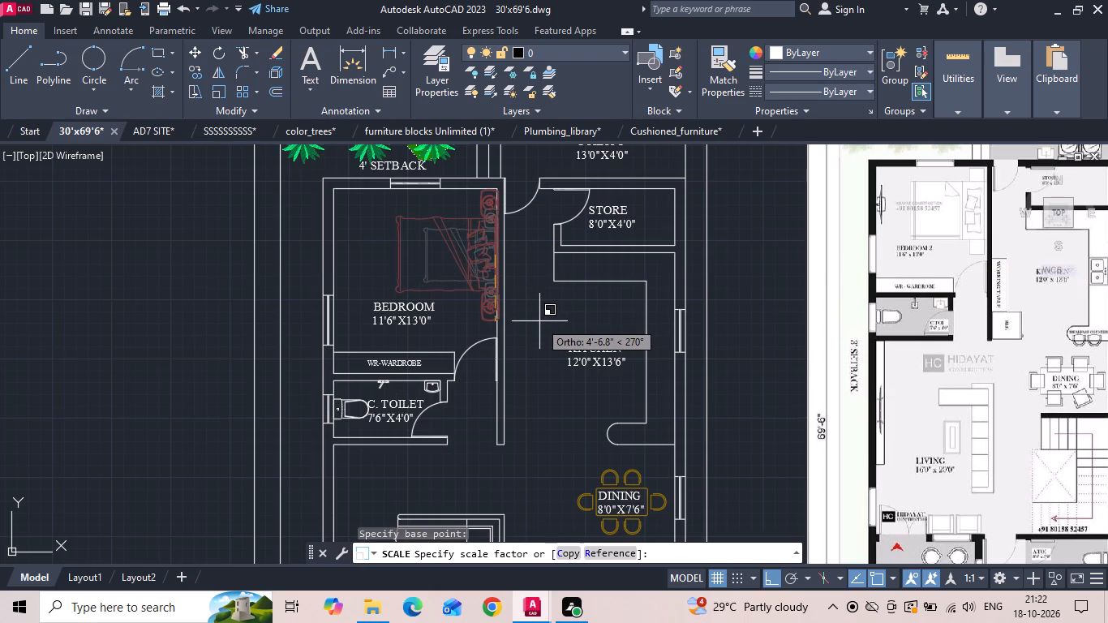
{"action": "left_click", "coordinate": [539, 321]}
Move the enlarged BED block so its upper nightstand's outer corner meets the BEDROOM's inner wall corner near the utility door.
{"action": "left_click", "coordinate": [484, 267]}
{"action": "right_click", "coordinate": [451, 251]}
{"action": "left_click", "coordinate": [493, 299]}
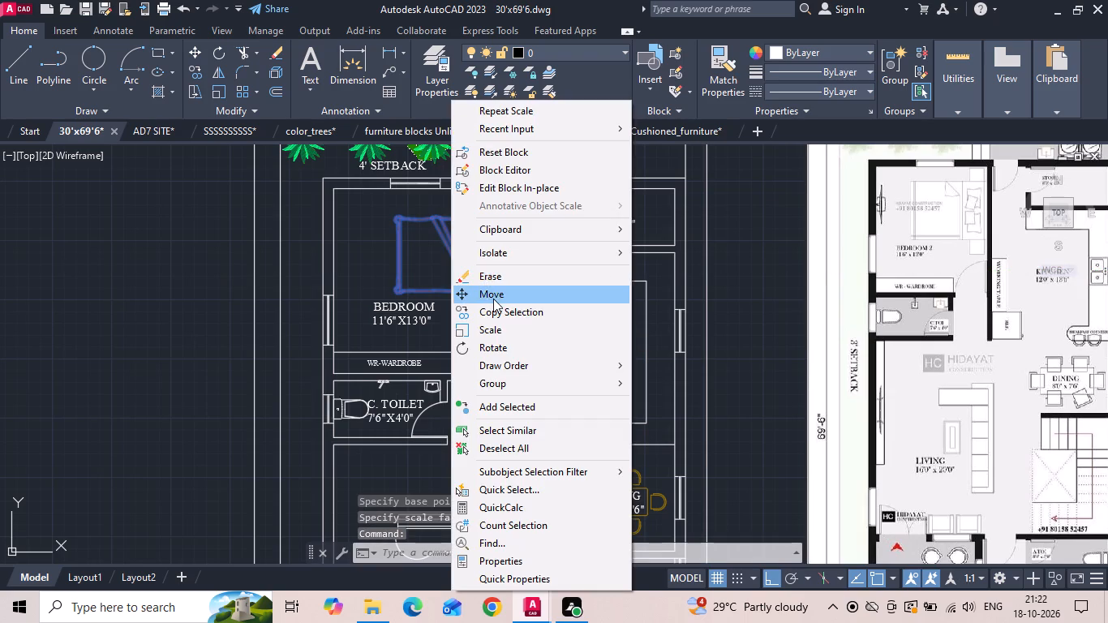
{"action": "scroll", "coordinate": [502, 187], "scroll_direction": "up", "scroll_amount": 5}
{"action": "left_click", "coordinate": [468, 250]}
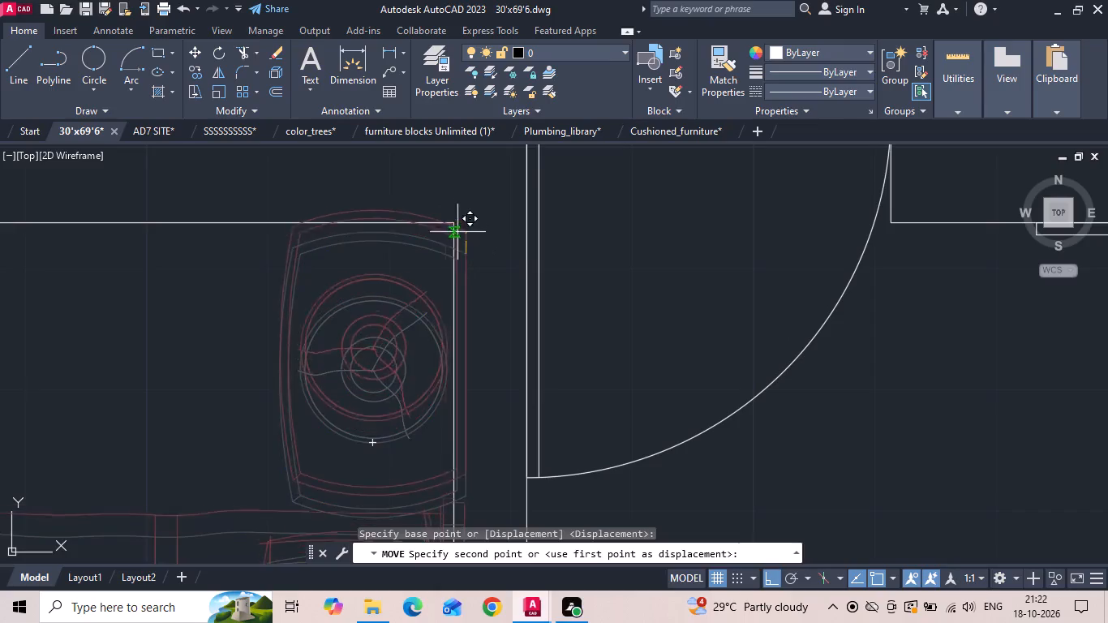
{"action": "left_click", "coordinate": [456, 220]}
Move the BED block down until its upper nightstand's curved edge is flush with the BEDROOM's rear wall.
{"action": "left_click_drag", "start_coordinate": [401, 251], "coordinate": [277, 303]}
{"action": "left_click", "coordinate": [245, 309]}
{"action": "right_click", "coordinate": [242, 307]}
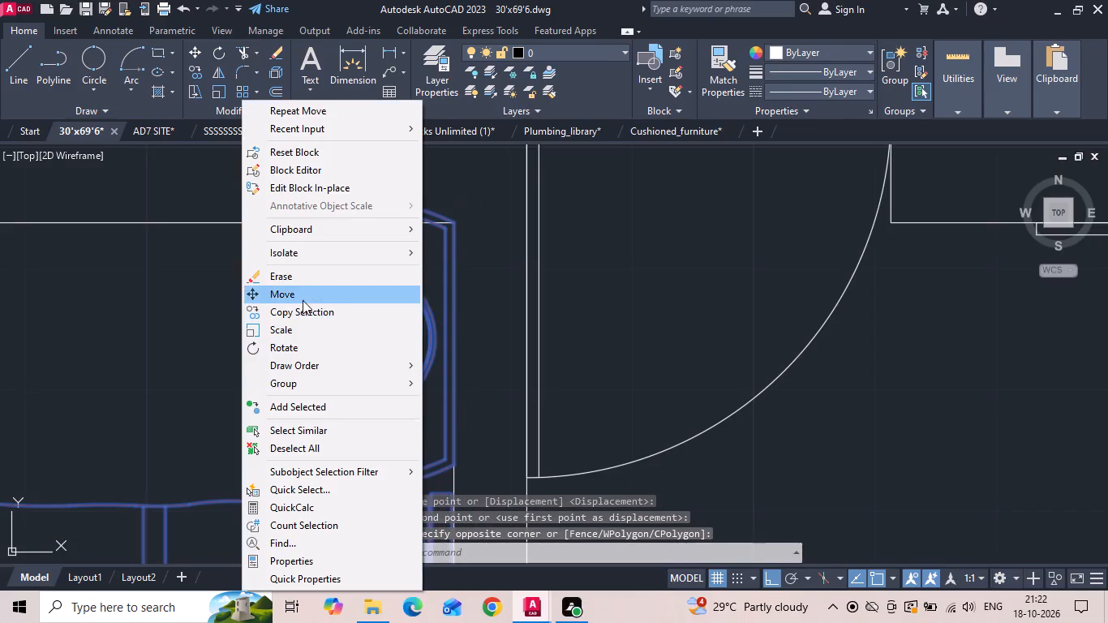
{"action": "left_click", "coordinate": [303, 298]}
{"action": "left_click", "coordinate": [362, 198]}
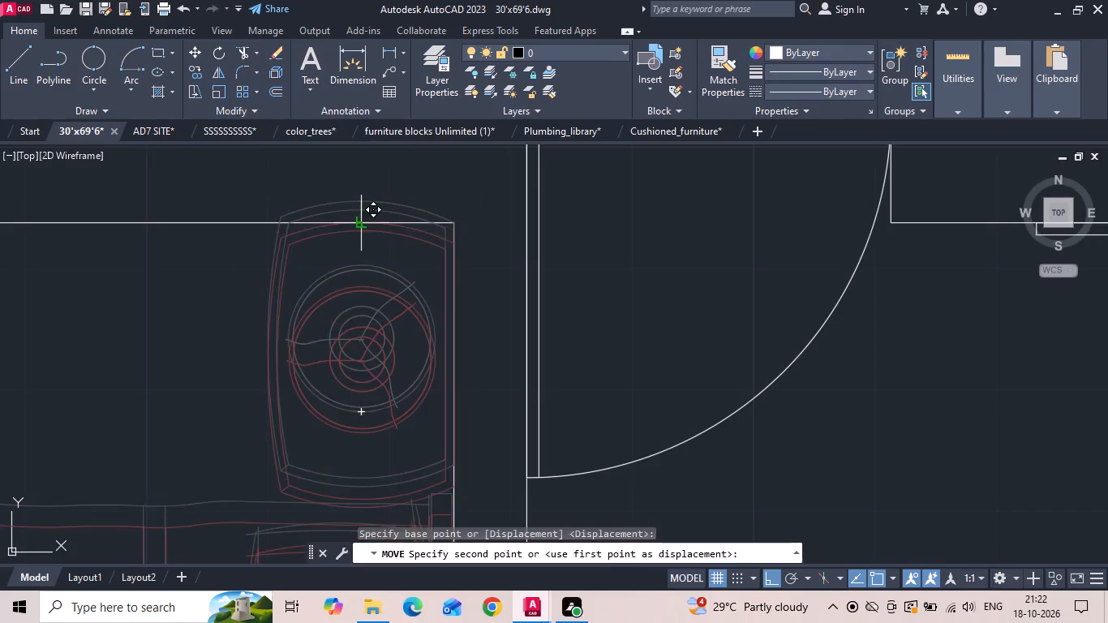
{"action": "left_click", "coordinate": [361, 221]}
Copy the BED block from the ground-floor BEDROOM to the first-floor 15'6"X12'0" BEDROOM beside its rear wall.
{"action": "scroll", "coordinate": [462, 196], "scroll_direction": "down", "scroll_amount": 5}
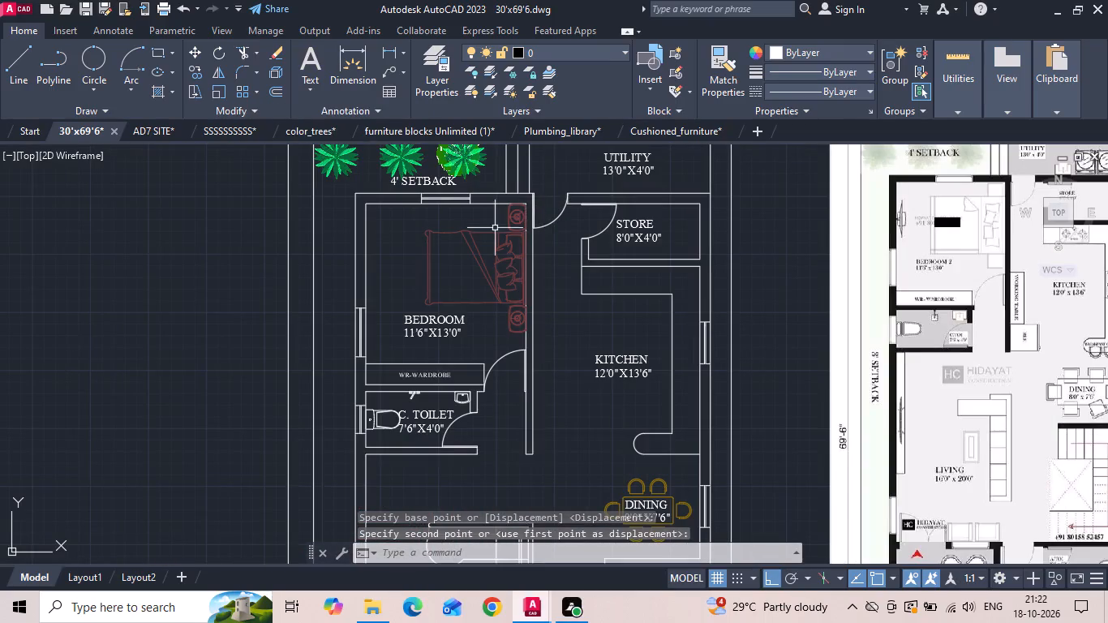
{"action": "left_click", "coordinate": [459, 241]}
{"action": "left_click", "coordinate": [397, 273]}
{"action": "right_click", "coordinate": [397, 273]}
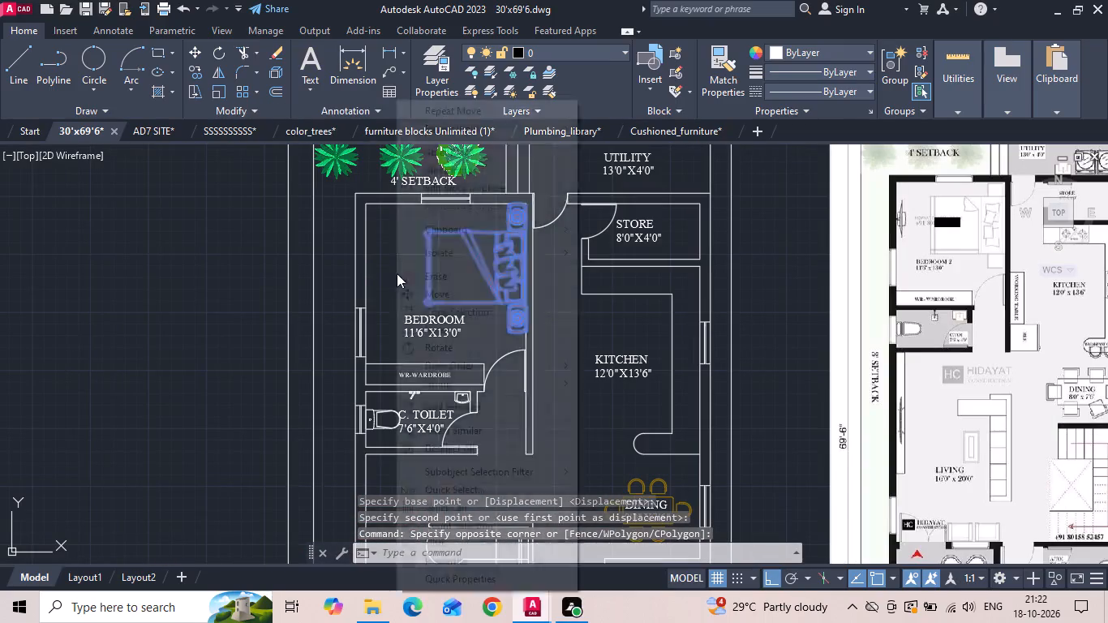
{"action": "left_click", "coordinate": [449, 312]}
{"action": "scroll", "coordinate": [526, 178], "scroll_direction": "up", "scroll_amount": 4}
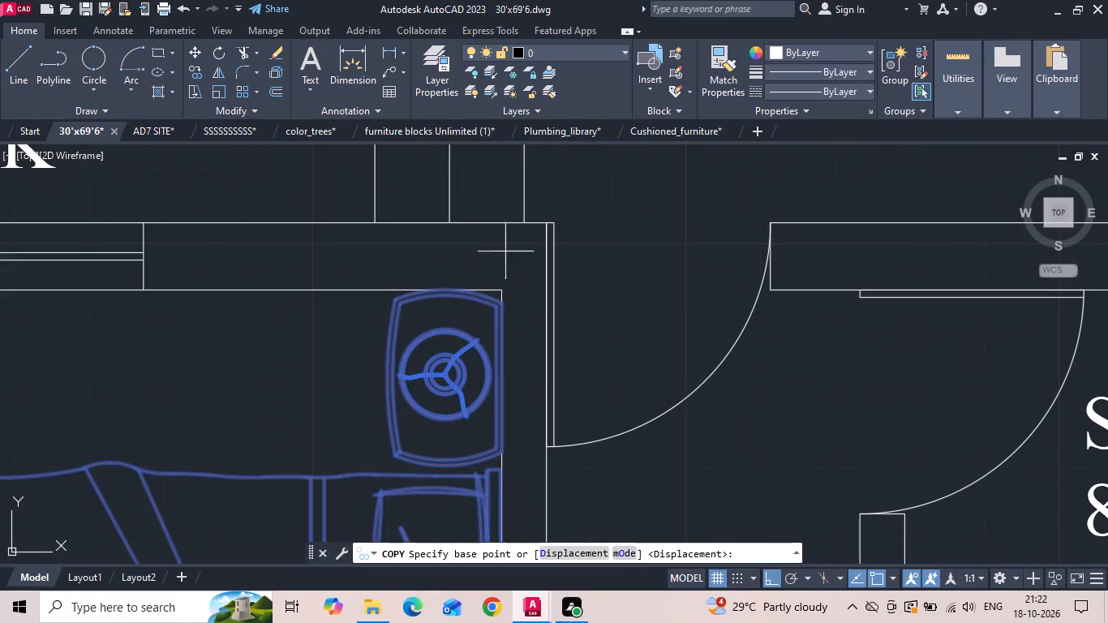
{"action": "left_click", "coordinate": [498, 290]}
{"action": "scroll", "coordinate": [419, 275], "scroll_direction": "down", "scroll_amount": 5}
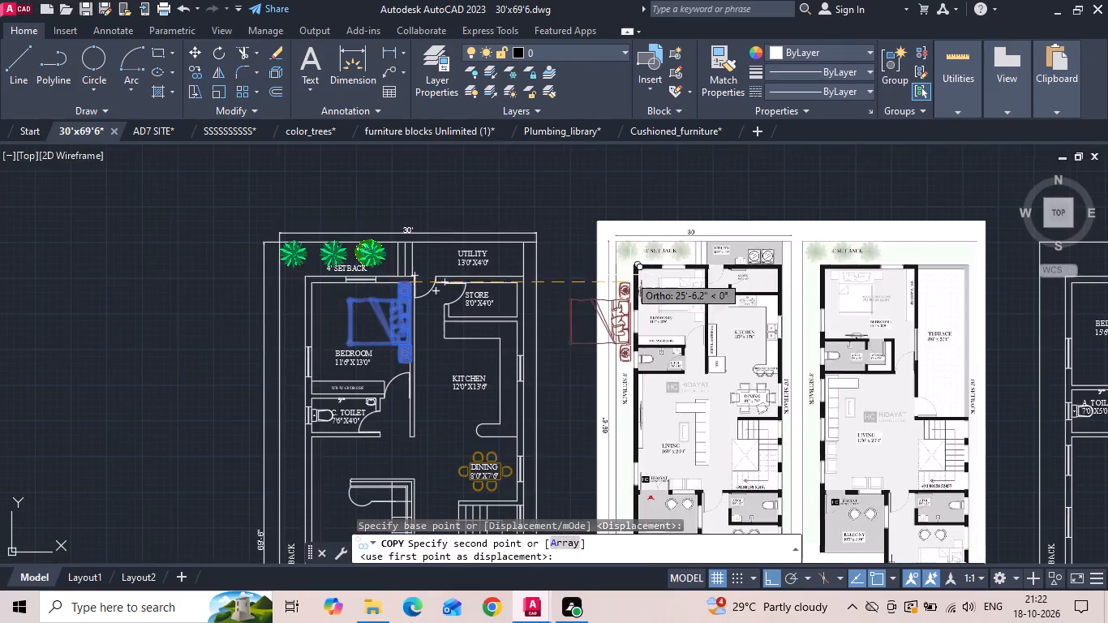
{"action": "middle_click_drag", "start_coordinate": [631, 275], "coordinate": [171, 263]}
{"action": "scroll", "coordinate": [685, 274], "scroll_direction": "up", "scroll_amount": 1}
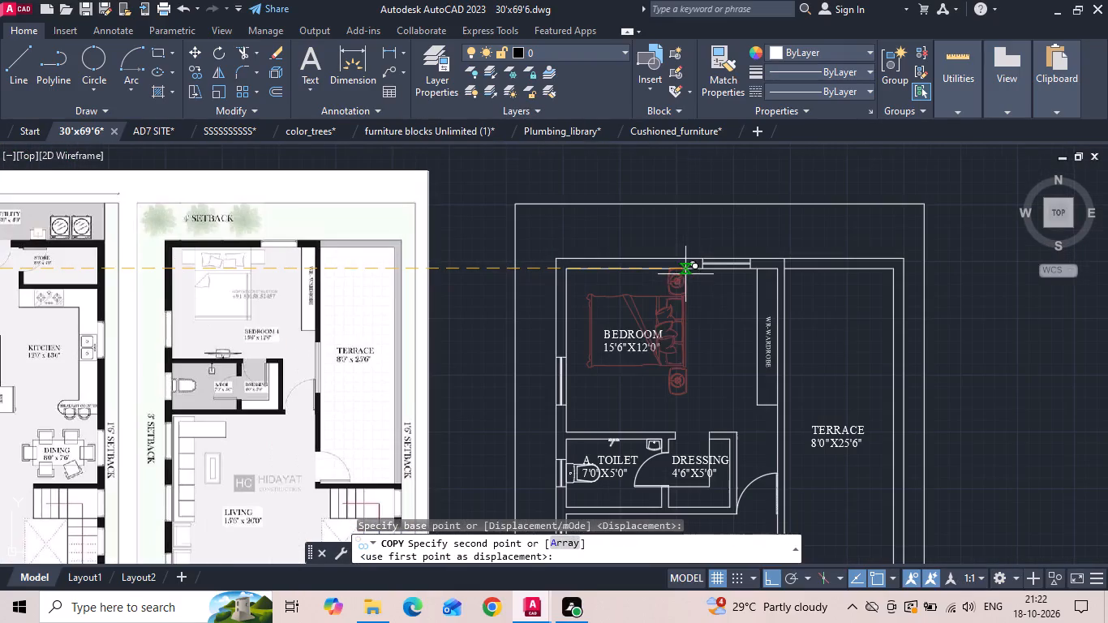
{"action": "left_click", "coordinate": [684, 284]}
{"action": "key", "text": "Escape"}
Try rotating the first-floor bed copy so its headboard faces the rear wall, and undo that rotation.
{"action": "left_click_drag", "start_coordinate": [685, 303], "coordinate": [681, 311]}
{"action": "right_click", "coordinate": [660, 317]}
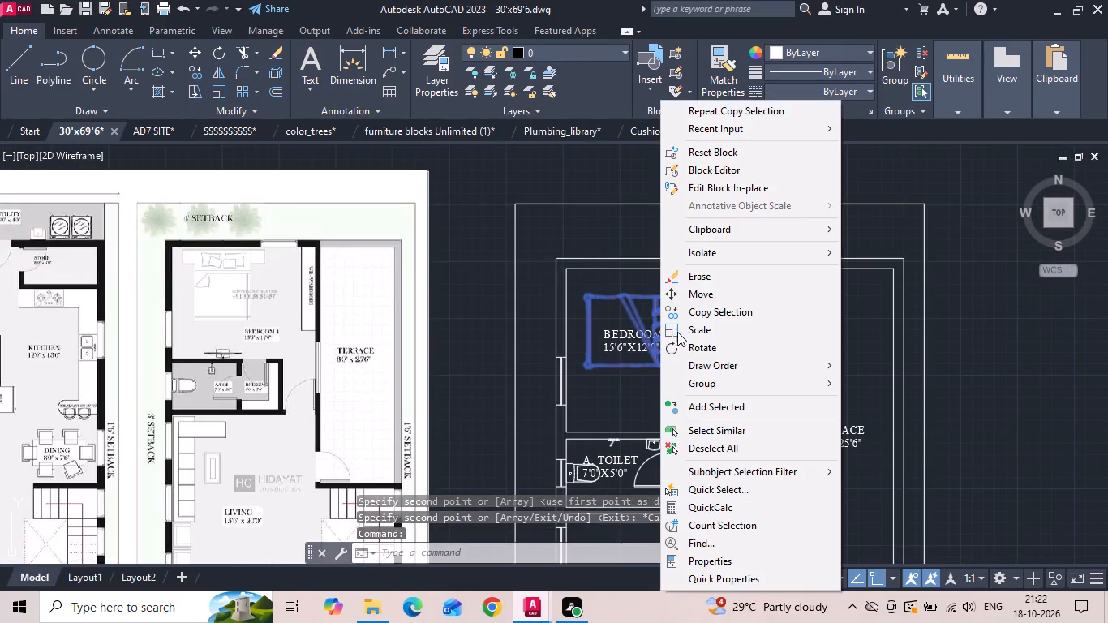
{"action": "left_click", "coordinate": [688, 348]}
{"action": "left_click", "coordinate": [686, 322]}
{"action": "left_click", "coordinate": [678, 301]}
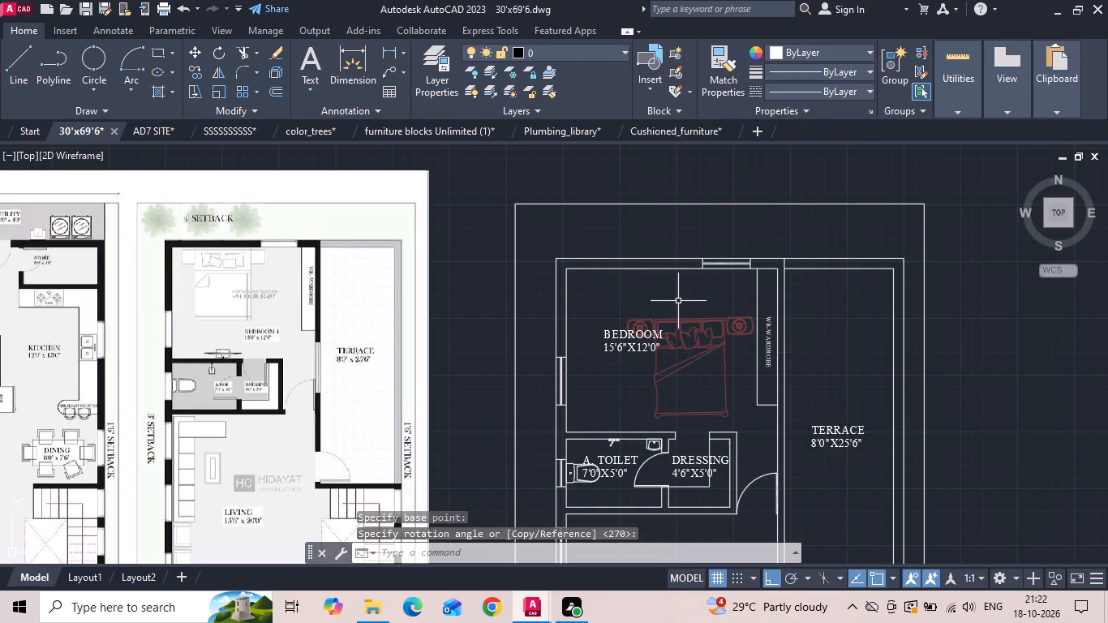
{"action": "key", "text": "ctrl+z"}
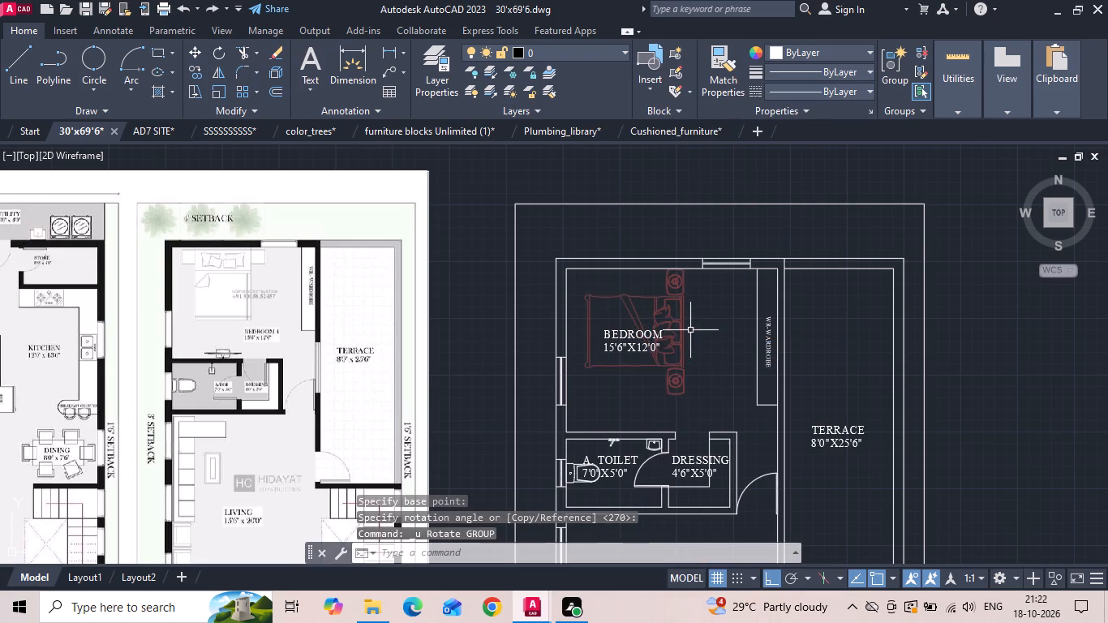
Rotate the first-floor bed copy so its headboard faces the rear wall of the 15'6"X12'0" BEDROOM.
{"action": "left_click", "coordinate": [684, 327]}
{"action": "right_click", "coordinate": [678, 317]}
{"action": "left_click", "coordinate": [696, 351]}
{"action": "left_click", "coordinate": [696, 337]}
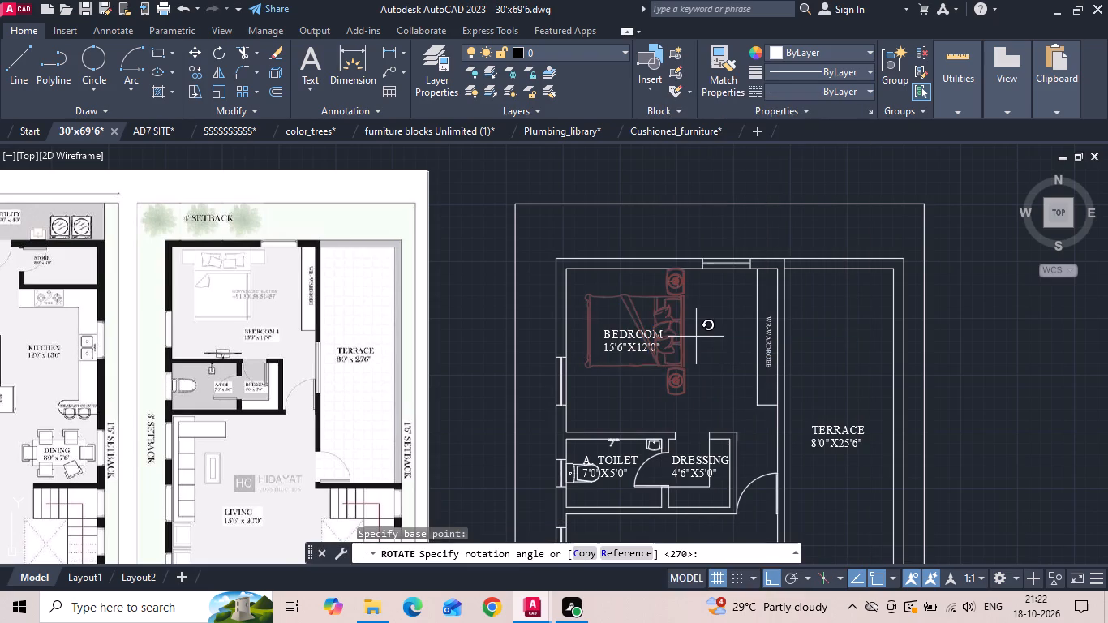
{"action": "left_click", "coordinate": [697, 315]}
Move the rotated first-floor bed so its outer nightstand's rear corner meets the BEDROOM's inner corner opposite the wardrobe.
{"action": "left_click_drag", "start_coordinate": [703, 329], "coordinate": [694, 359]}
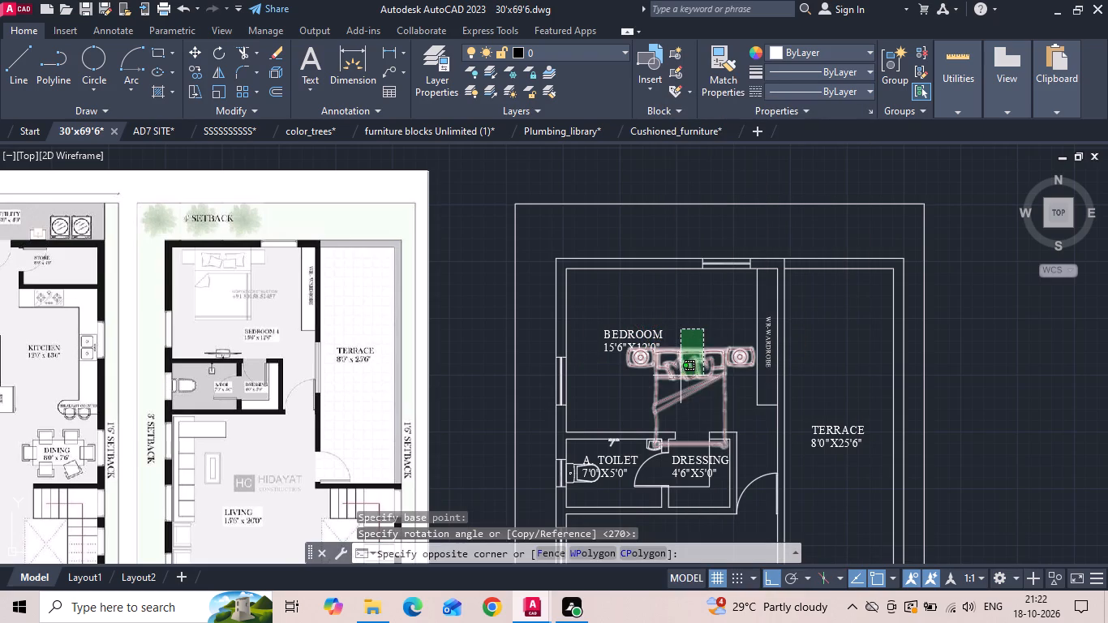
{"action": "left_click", "coordinate": [681, 376]}
{"action": "right_click", "coordinate": [681, 376]}
{"action": "left_click", "coordinate": [732, 294]}
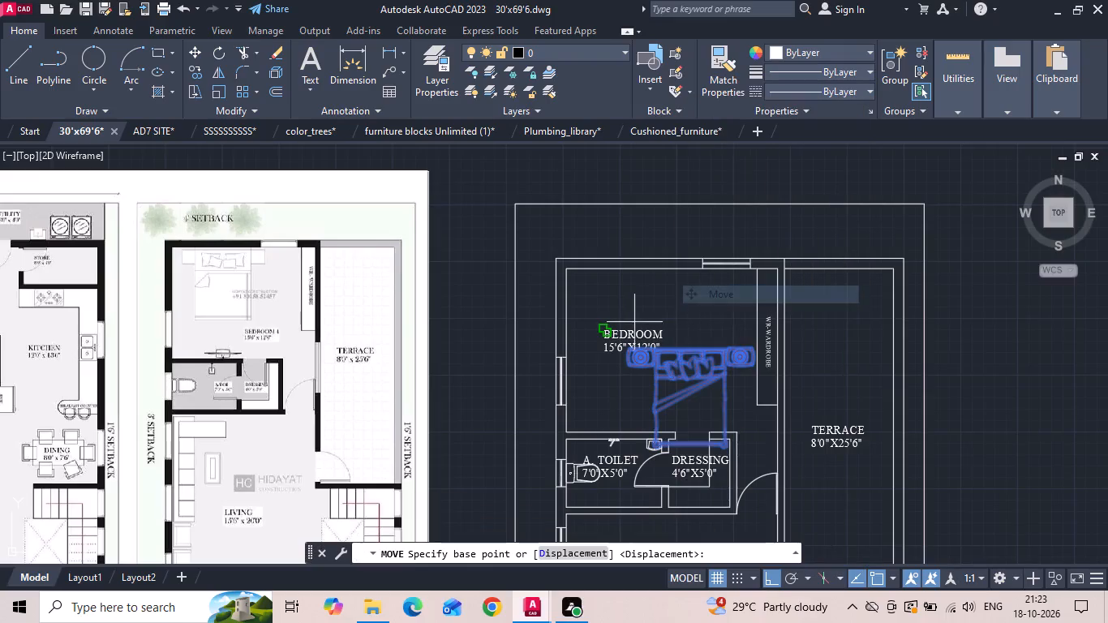
{"action": "middle_click_drag", "start_coordinate": [633, 322], "coordinate": [711, 307]}
{"action": "scroll", "coordinate": [711, 341], "scroll_direction": "up", "scroll_amount": 4}
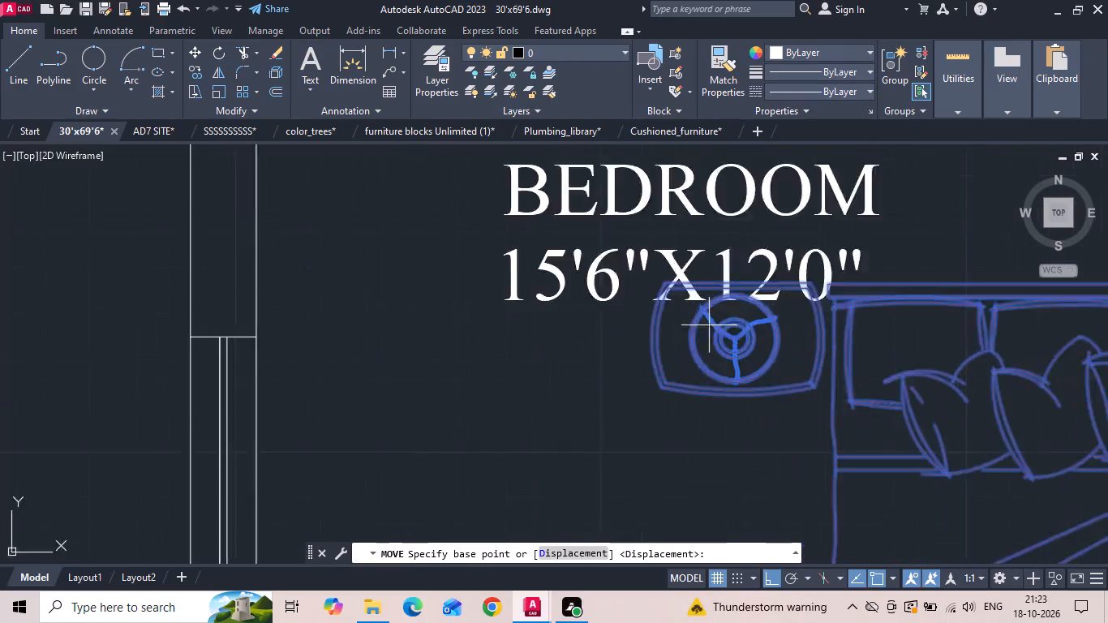
{"action": "scroll", "coordinate": [707, 323], "scroll_direction": "up", "scroll_amount": 1}
{"action": "left_click", "coordinate": [633, 262]}
{"action": "scroll", "coordinate": [658, 323], "scroll_direction": "down", "scroll_amount": 4}
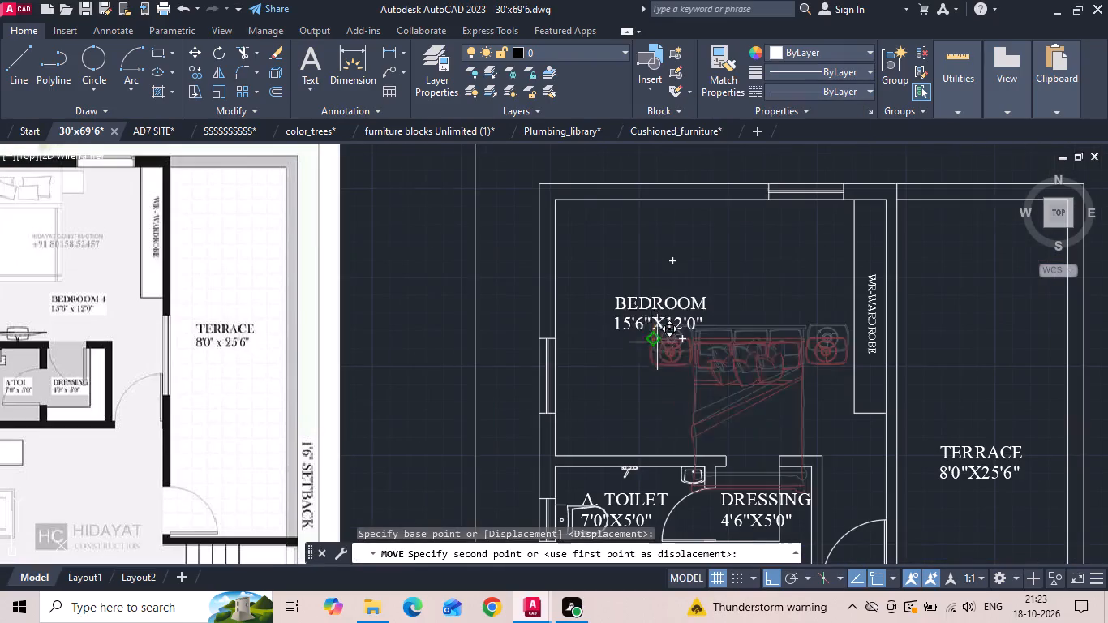
{"action": "left_click", "coordinate": [555, 204]}
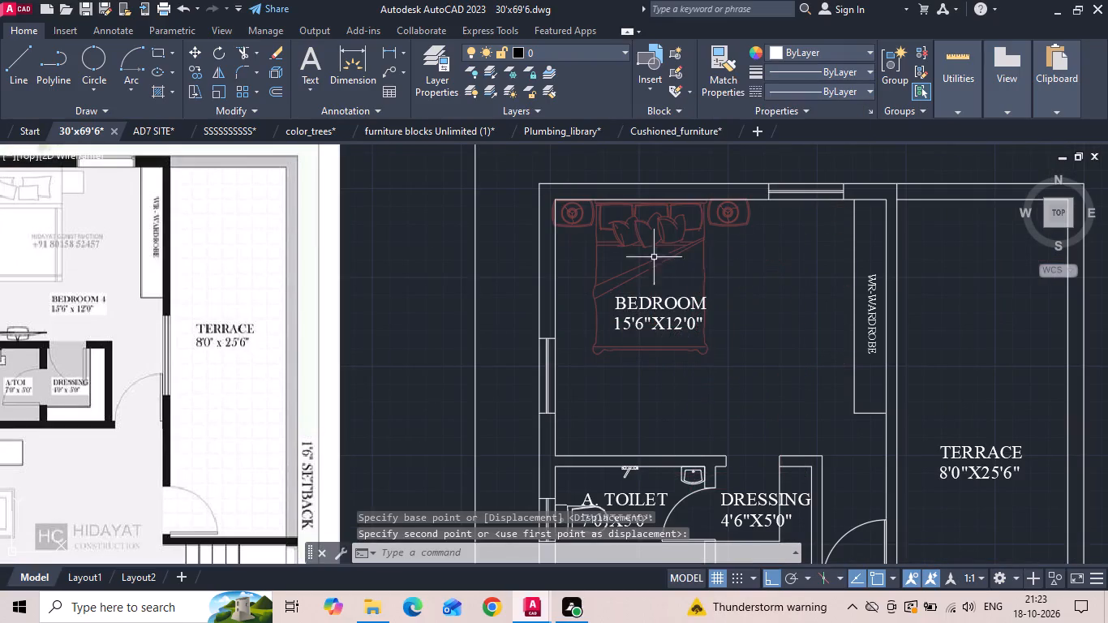
Shift the first-floor bed sideways until its outer nightstand's curved edge is flush with the BEDROOM's side wall.
{"action": "scroll", "coordinate": [691, 261], "scroll_direction": "down", "scroll_amount": 2}
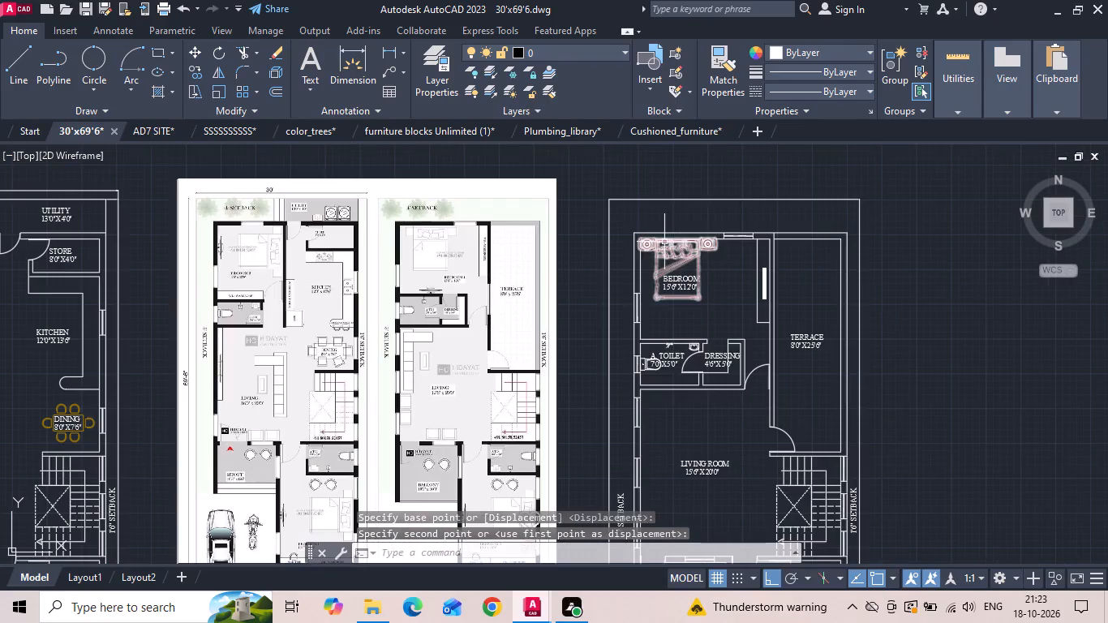
{"action": "scroll", "coordinate": [666, 240], "scroll_direction": "up", "scroll_amount": 3}
{"action": "left_click", "coordinate": [670, 280]}
{"action": "right_click", "coordinate": [625, 283]}
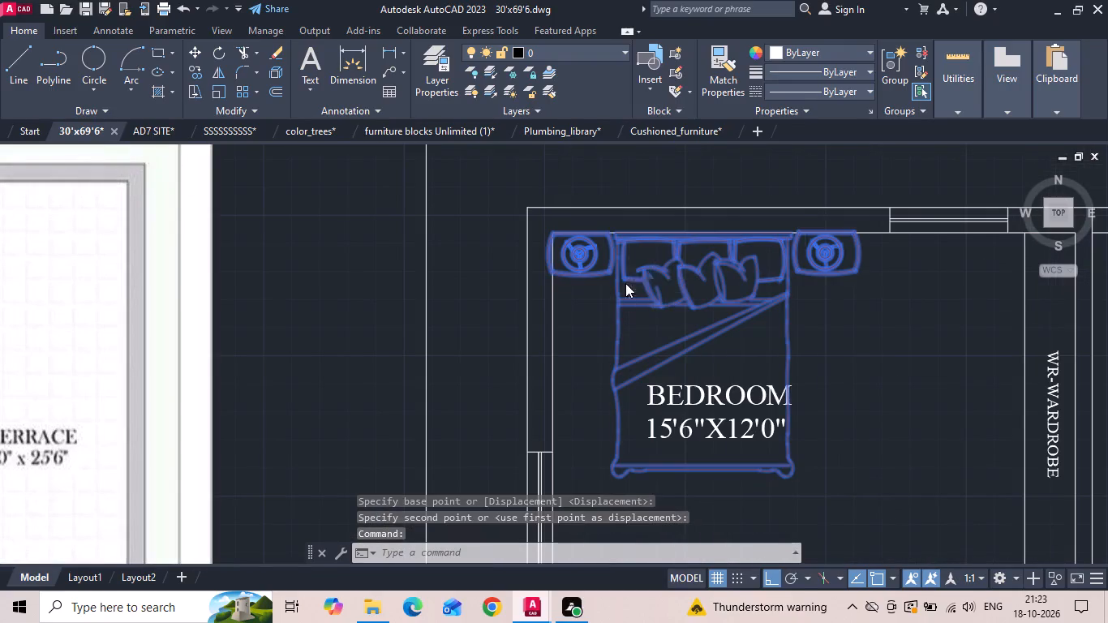
{"action": "left_click", "coordinate": [647, 294]}
{"action": "scroll", "coordinate": [586, 226], "scroll_direction": "up", "scroll_amount": 3}
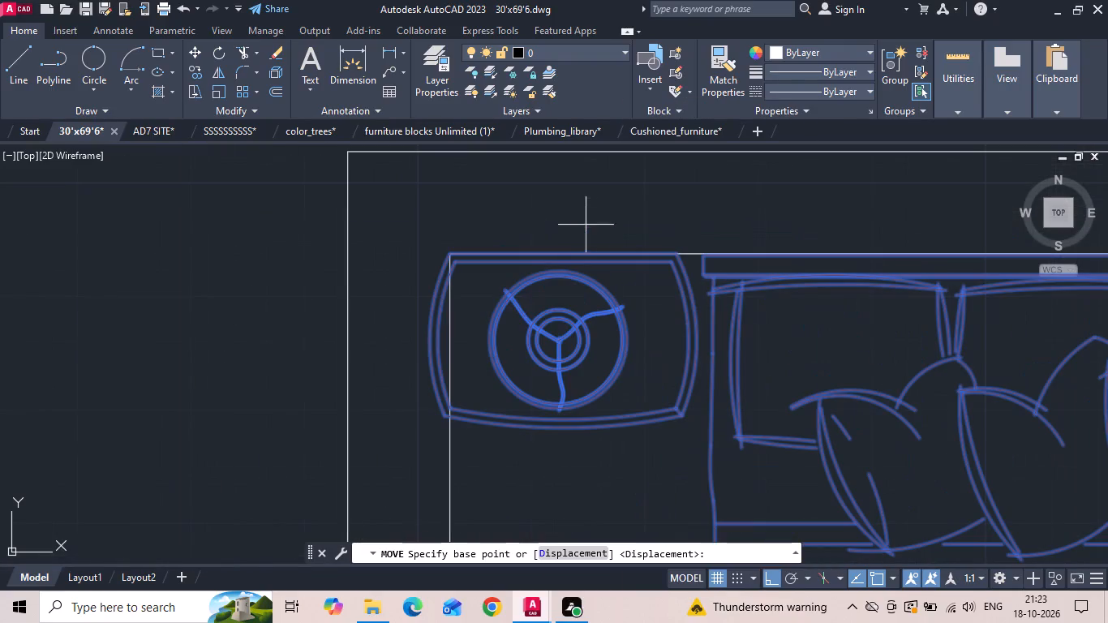
{"action": "left_click", "coordinate": [430, 337]}
{"action": "left_click", "coordinate": [445, 334]}
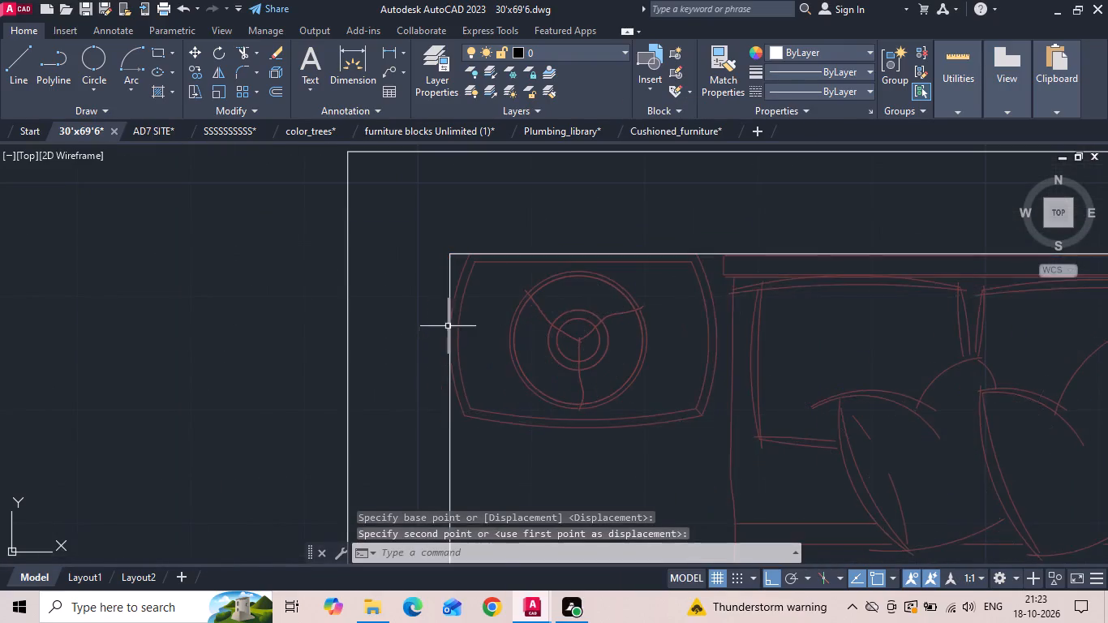
Move the first-floor bed about 3" along the rear wall toward the wardrobe, leaving a gap at the side wall.
{"action": "scroll", "coordinate": [519, 289], "scroll_direction": "down", "scroll_amount": 5}
{"action": "middle_click_drag", "start_coordinate": [621, 319], "coordinate": [672, 313]}
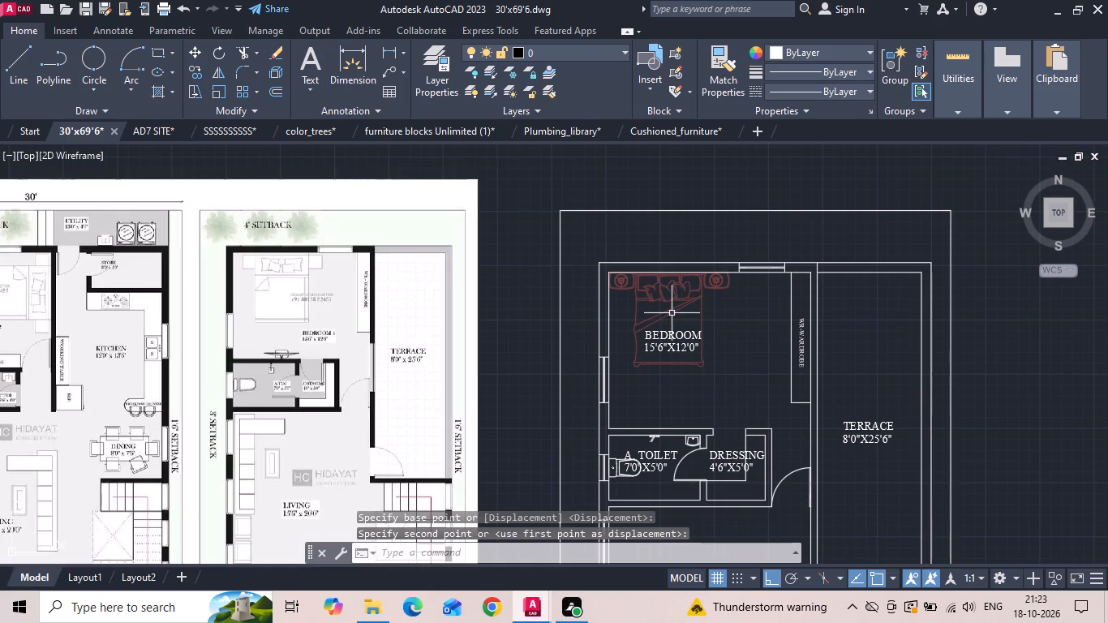
{"action": "scroll", "coordinate": [684, 317], "scroll_direction": "down", "scroll_amount": 1}
{"action": "scroll", "coordinate": [684, 317], "scroll_direction": "up", "scroll_amount": 1}
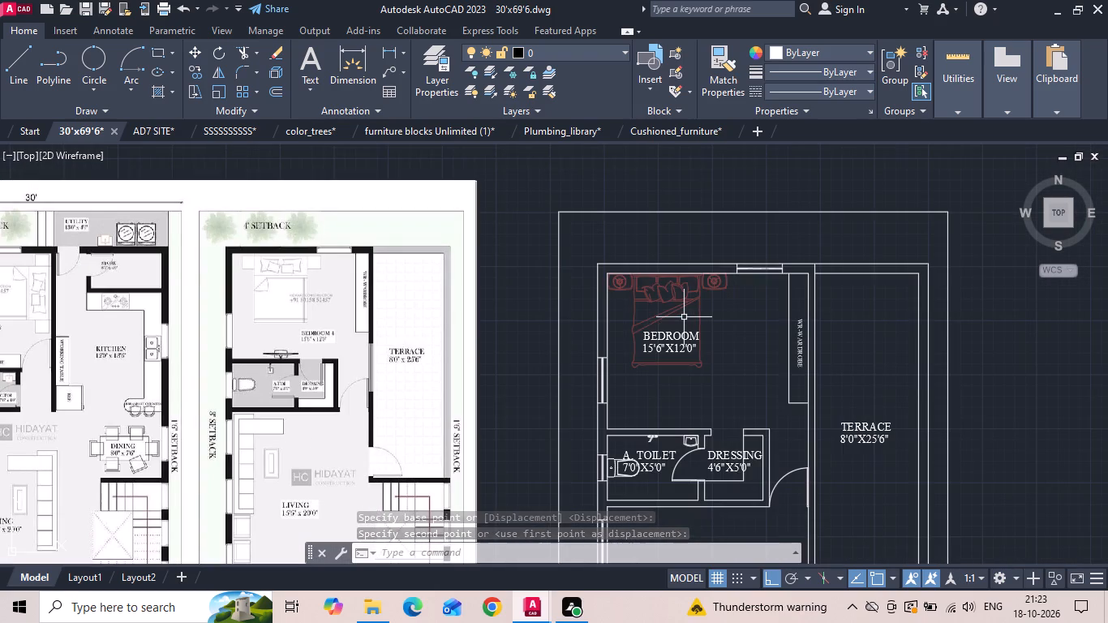
{"action": "left_click", "coordinate": [681, 308]}
{"action": "right_click", "coordinate": [681, 308]}
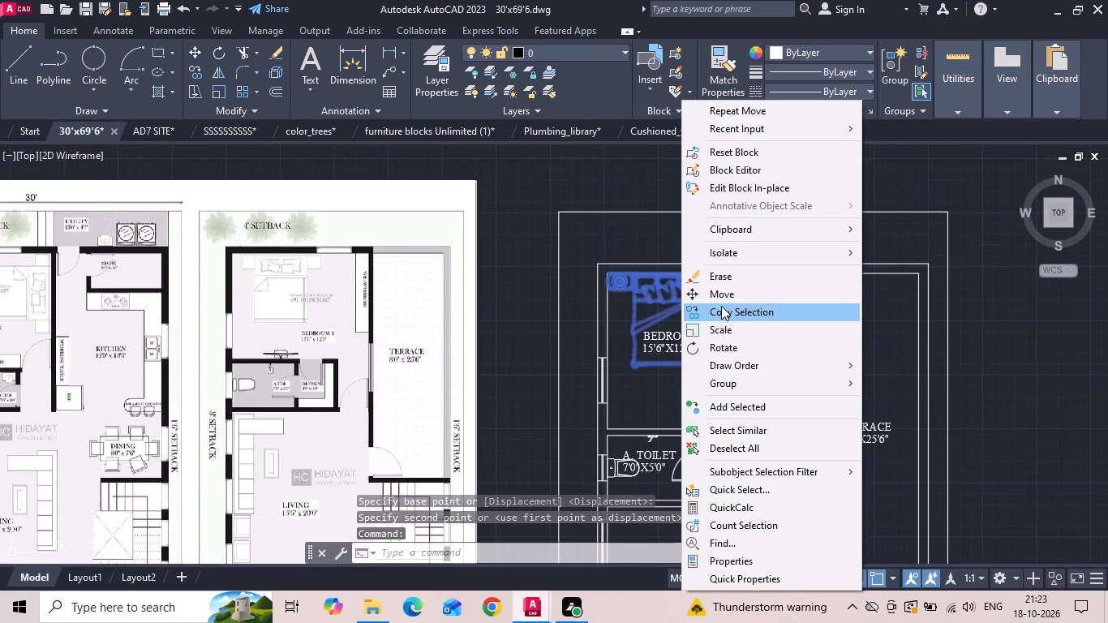
{"action": "left_click", "coordinate": [722, 299]}
{"action": "left_click", "coordinate": [737, 326]}
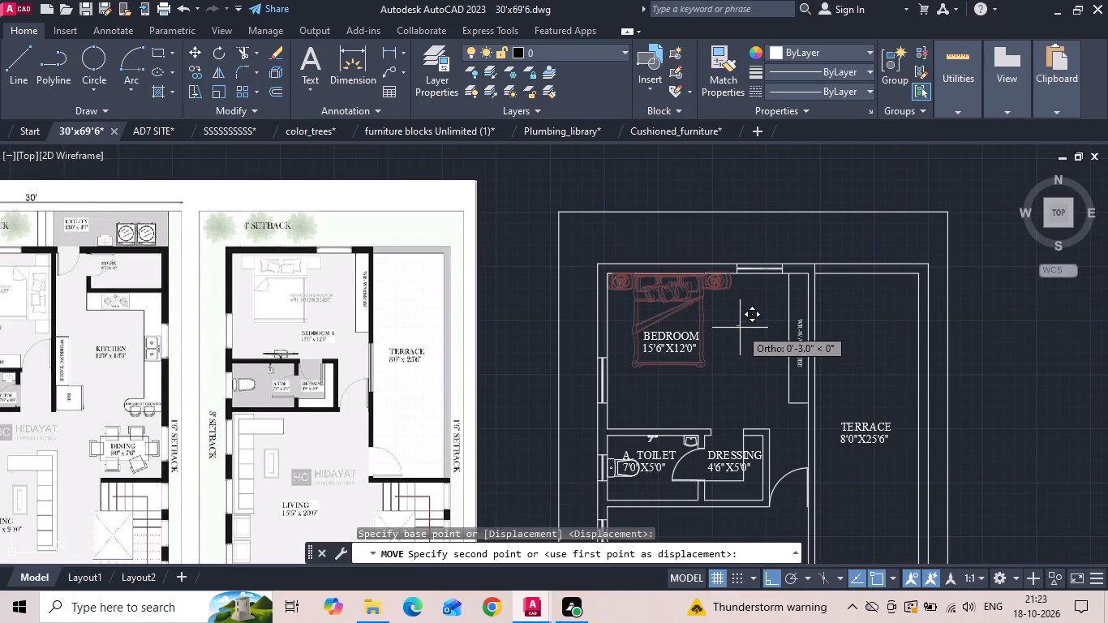
{"action": "left_click", "coordinate": [740, 328]}
Move the first-floor BEDROOM 15'6"X12'0" label straight down to just below the foot of the bed.
{"action": "left_click", "coordinate": [655, 343]}
{"action": "right_click", "coordinate": [655, 343]}
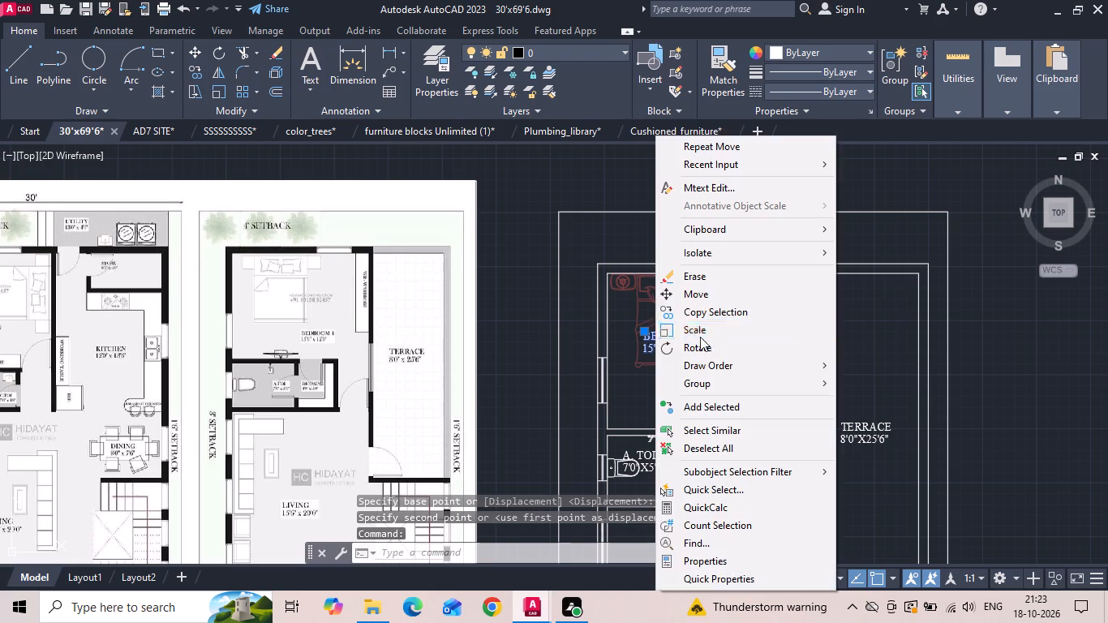
{"action": "left_click", "coordinate": [727, 297]}
{"action": "left_click_drag", "start_coordinate": [734, 355], "coordinate": [737, 375]}
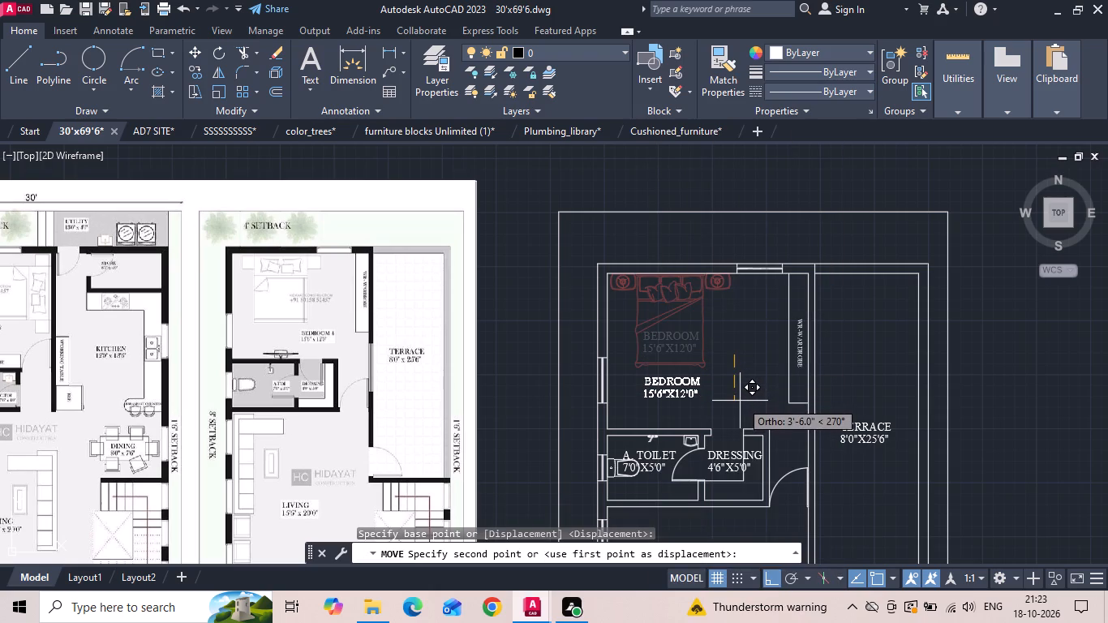
{"action": "left_click", "coordinate": [739, 395]}
Move the first-floor BEDROOM label straight back up onto the lower part of the bed.
{"action": "left_click", "coordinate": [685, 393]}
{"action": "right_click", "coordinate": [684, 393]}
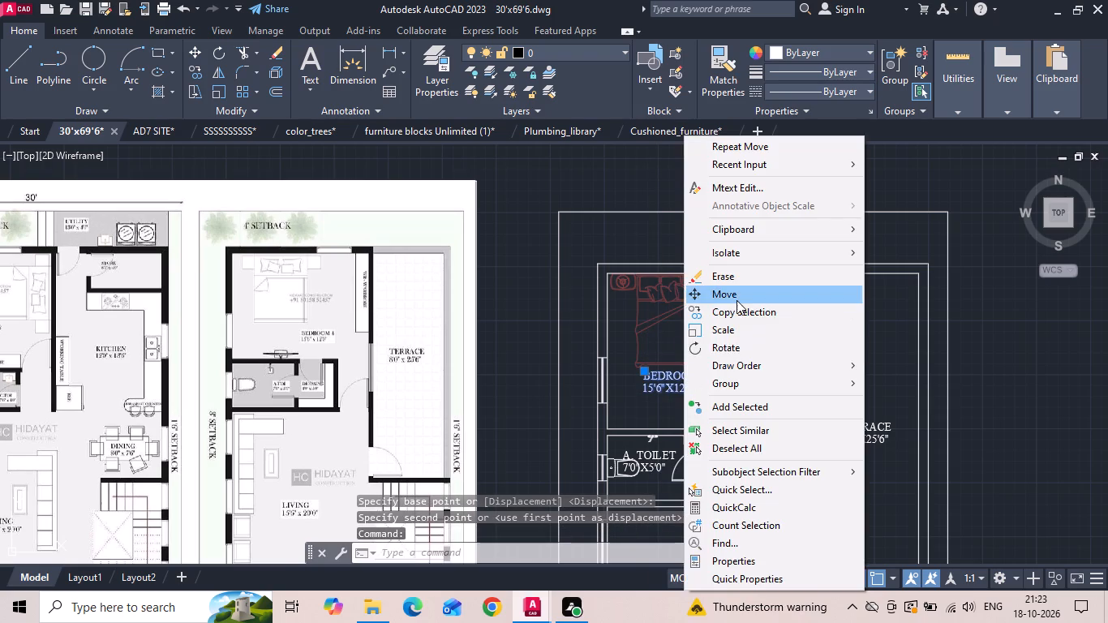
{"action": "left_click", "coordinate": [737, 299]}
{"action": "left_click", "coordinate": [741, 403]}
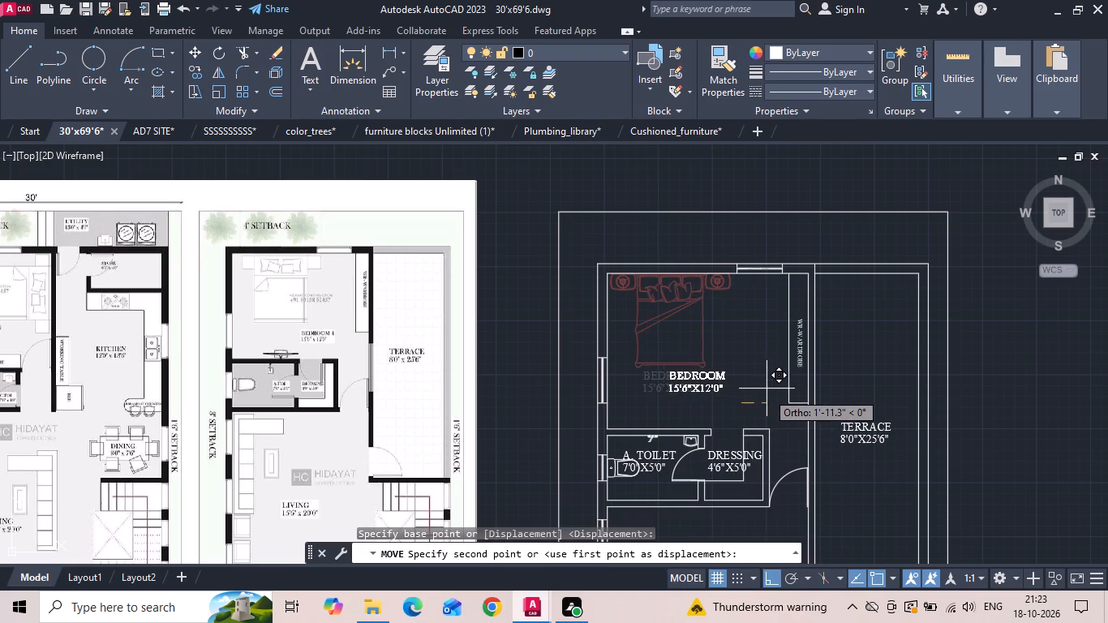
{"action": "left_click", "coordinate": [767, 371]}
Move the first-floor BEDROOM label horizontally toward the wardrobe so it only partly overlaps the bed.
{"action": "left_click", "coordinate": [696, 344]}
{"action": "right_click", "coordinate": [696, 344]}
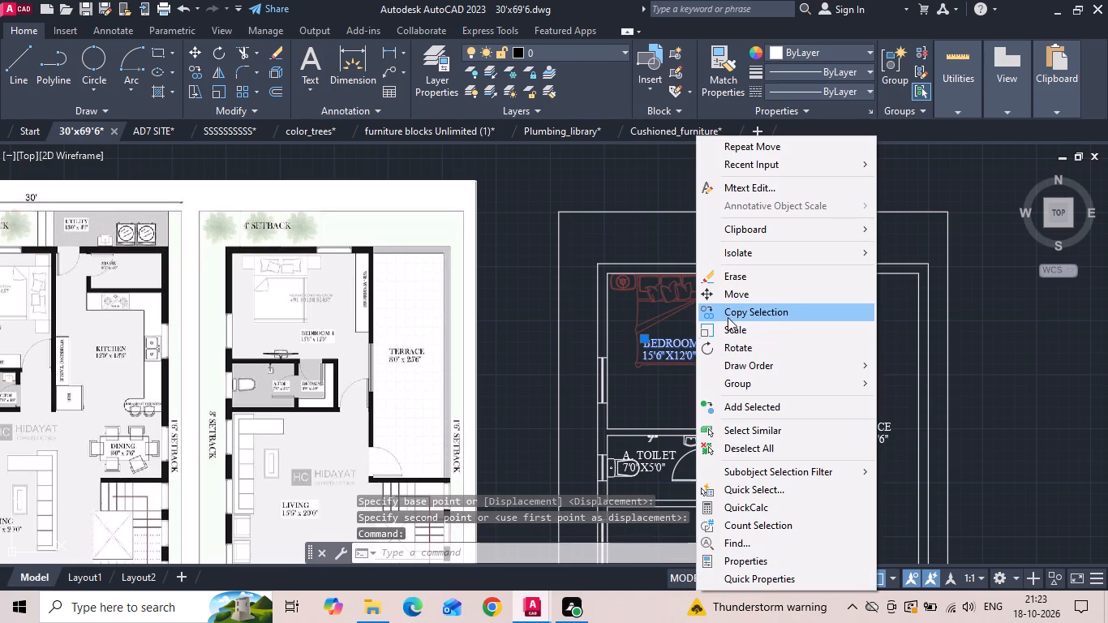
{"action": "left_click", "coordinate": [742, 300]}
{"action": "scroll", "coordinate": [719, 333], "scroll_direction": "up", "scroll_amount": 2}
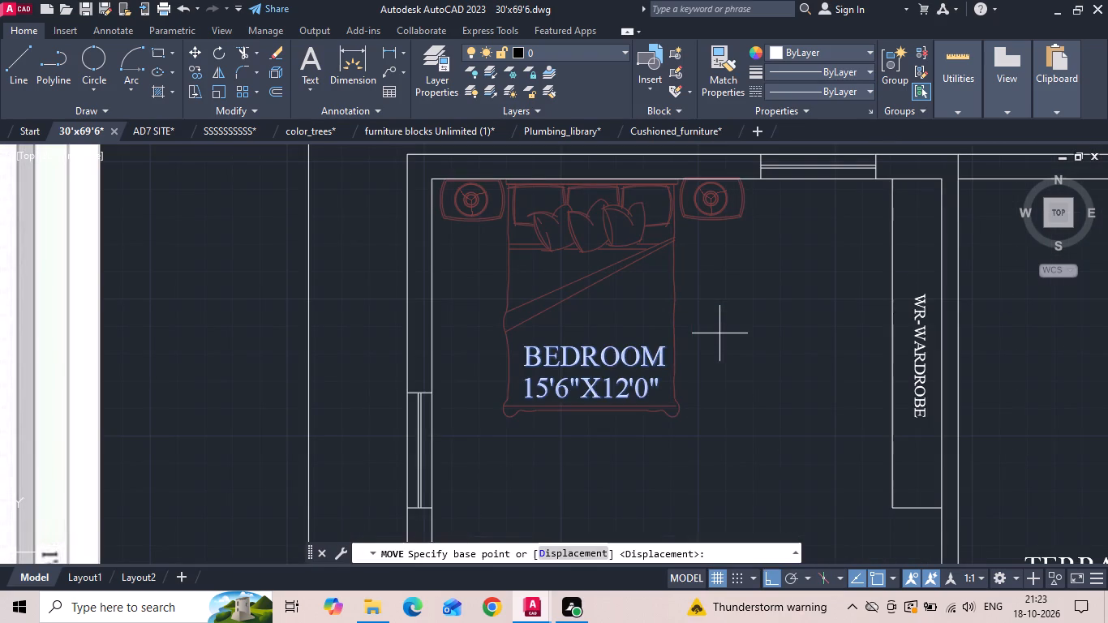
{"action": "left_click_drag", "start_coordinate": [734, 331], "coordinate": [750, 333]}
{"action": "left_click", "coordinate": [814, 317]}
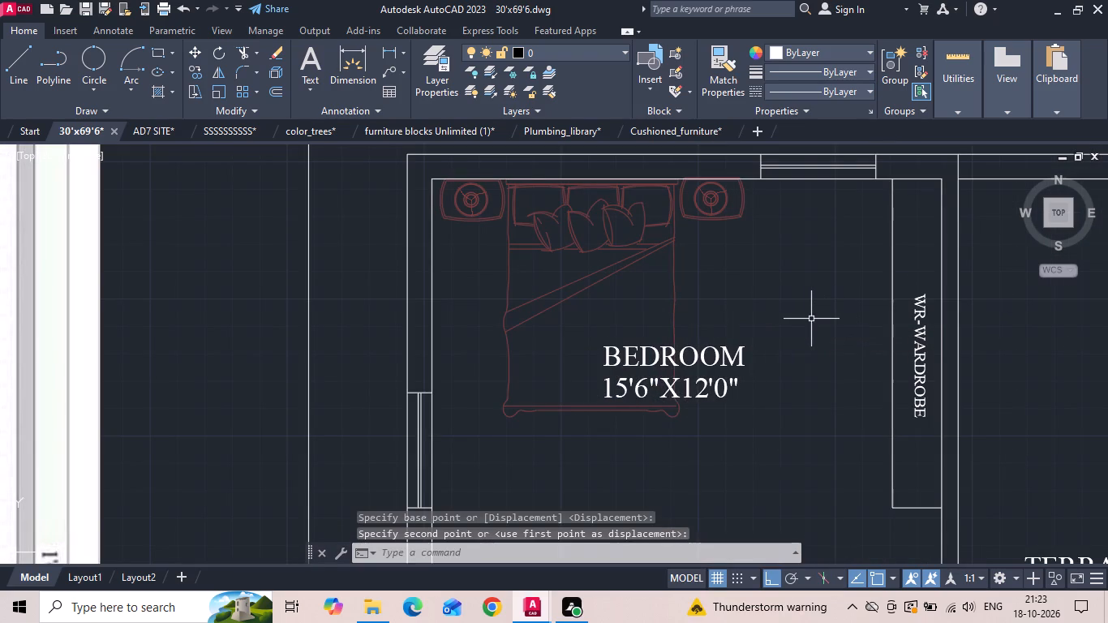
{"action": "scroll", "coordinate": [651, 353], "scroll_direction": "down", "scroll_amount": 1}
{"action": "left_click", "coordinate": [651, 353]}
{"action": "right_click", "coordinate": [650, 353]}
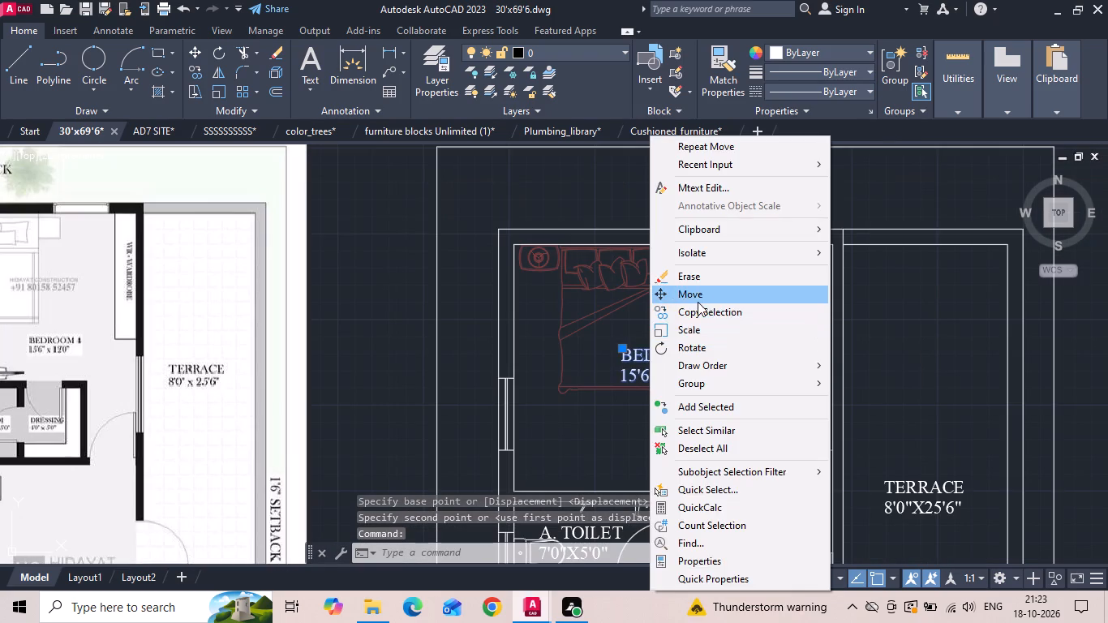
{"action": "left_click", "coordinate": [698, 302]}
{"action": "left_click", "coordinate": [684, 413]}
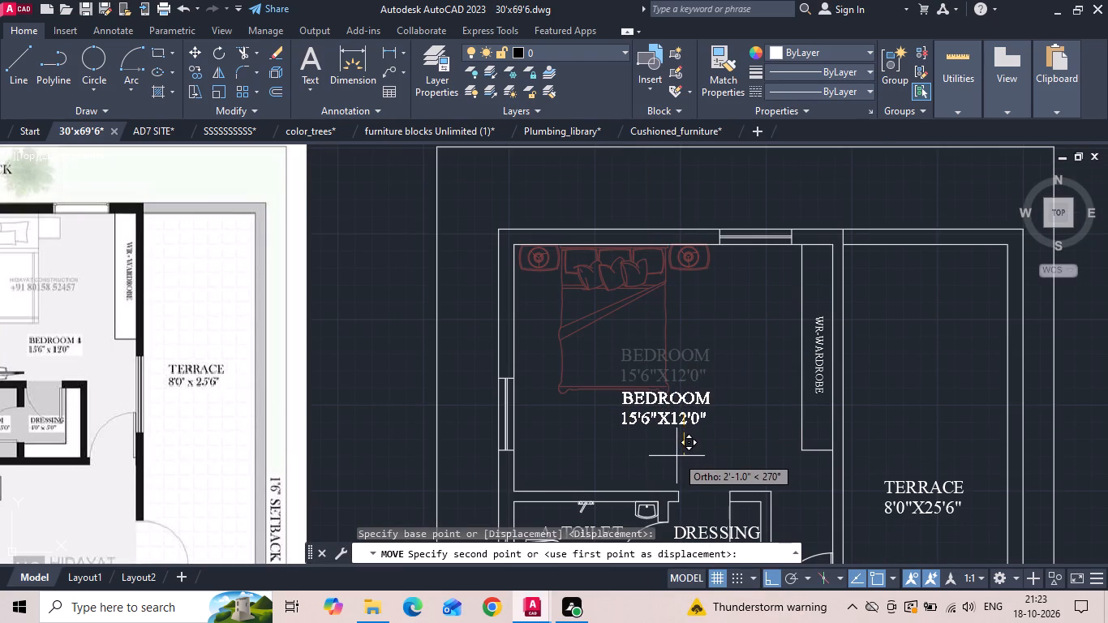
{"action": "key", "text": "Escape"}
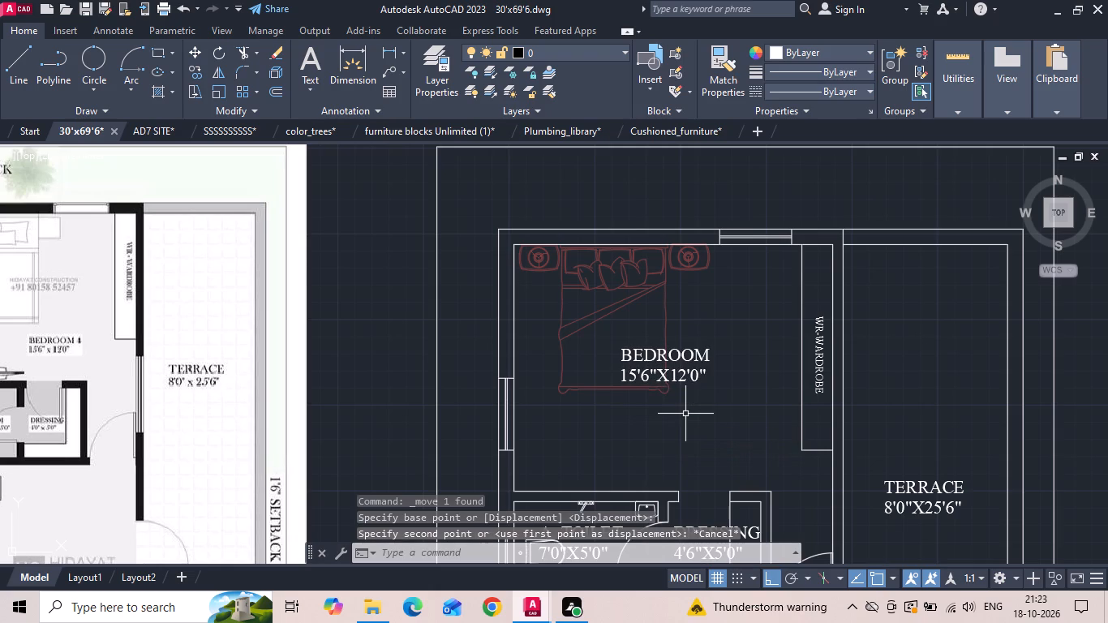
Copy the ground-floor BEDROOM's bed into the M.BEDROOM, setting its upper nightstand corner at the upper end of the side-wall window nearest the A. TOILET.
{"action": "scroll", "coordinate": [642, 314], "scroll_direction": "down", "scroll_amount": 2}
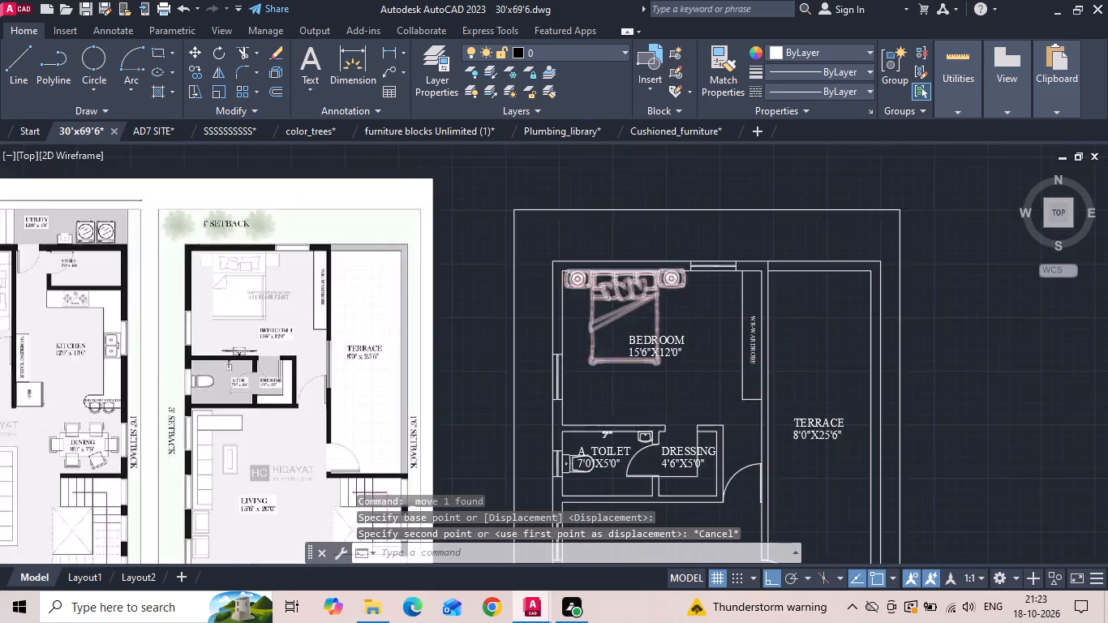
{"action": "scroll", "coordinate": [660, 279], "scroll_direction": "down", "scroll_amount": 1}
{"action": "middle_click_drag", "start_coordinate": [346, 321], "coordinate": [567, 323]}
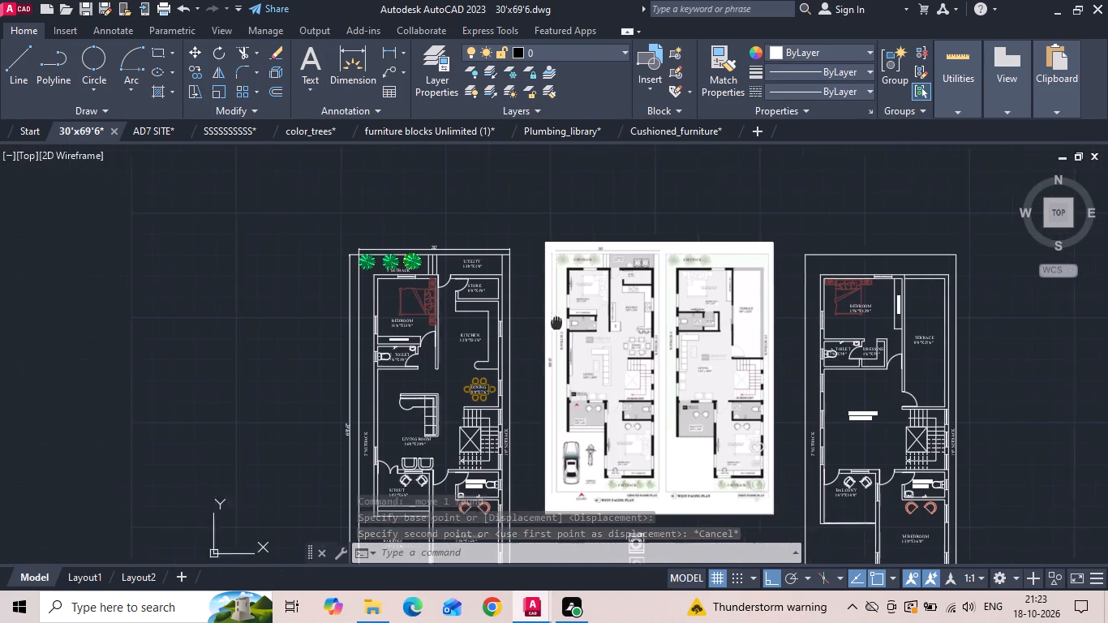
{"action": "middle_click_drag", "start_coordinate": [567, 323], "coordinate": [574, 323]}
{"action": "scroll", "coordinate": [459, 330], "scroll_direction": "up", "scroll_amount": 2}
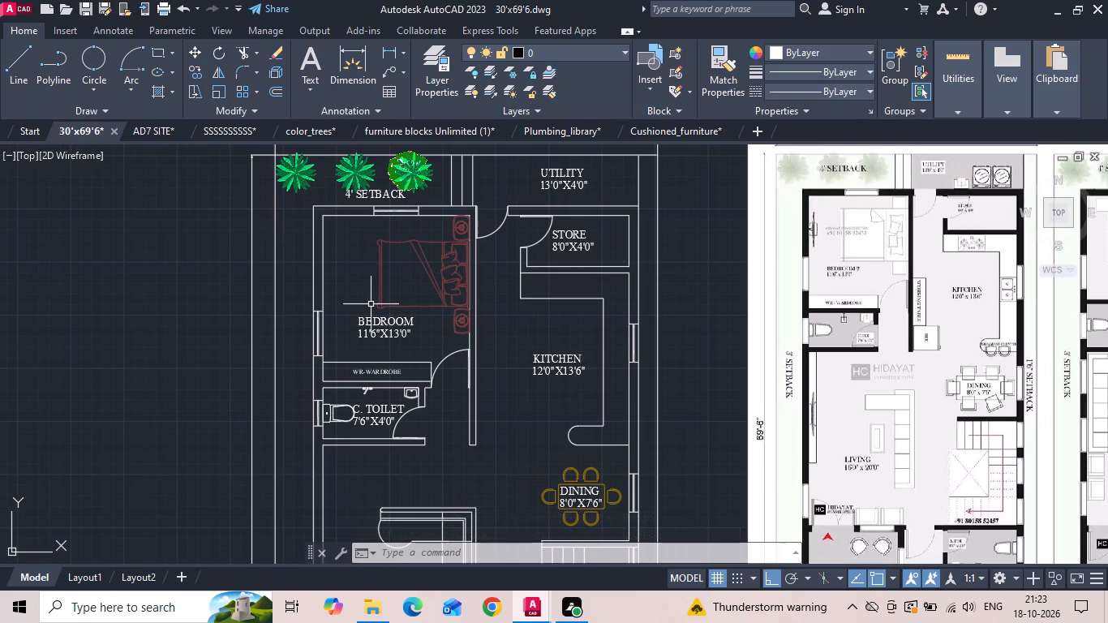
{"action": "middle_click_drag", "start_coordinate": [373, 303], "coordinate": [376, 221]}
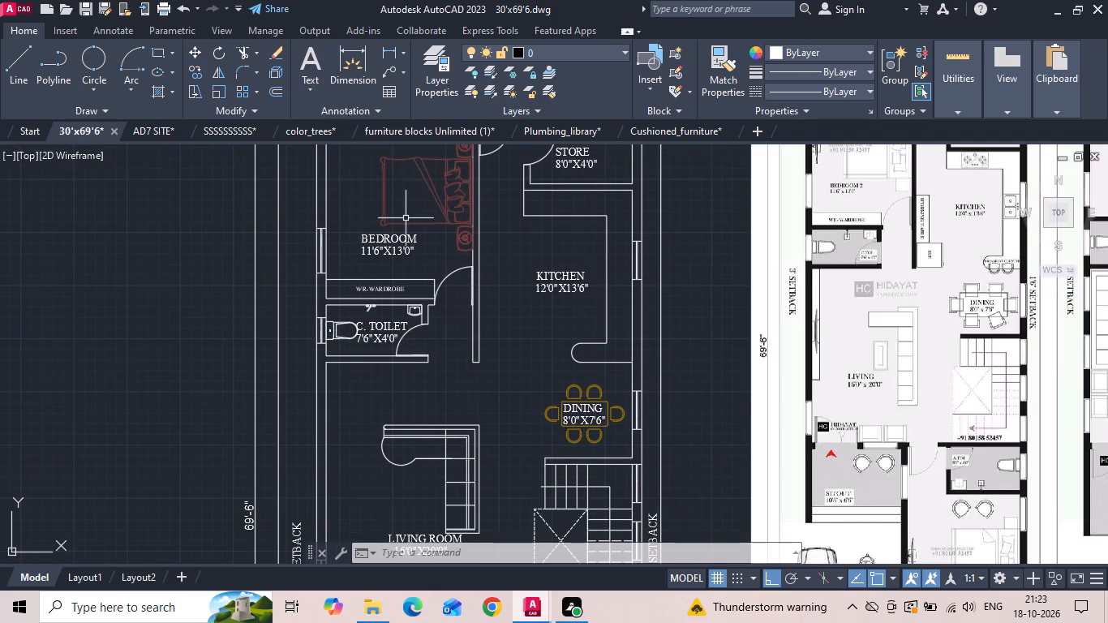
{"action": "left_click", "coordinate": [459, 213]}
{"action": "right_click", "coordinate": [459, 213]}
{"action": "left_click", "coordinate": [509, 308]}
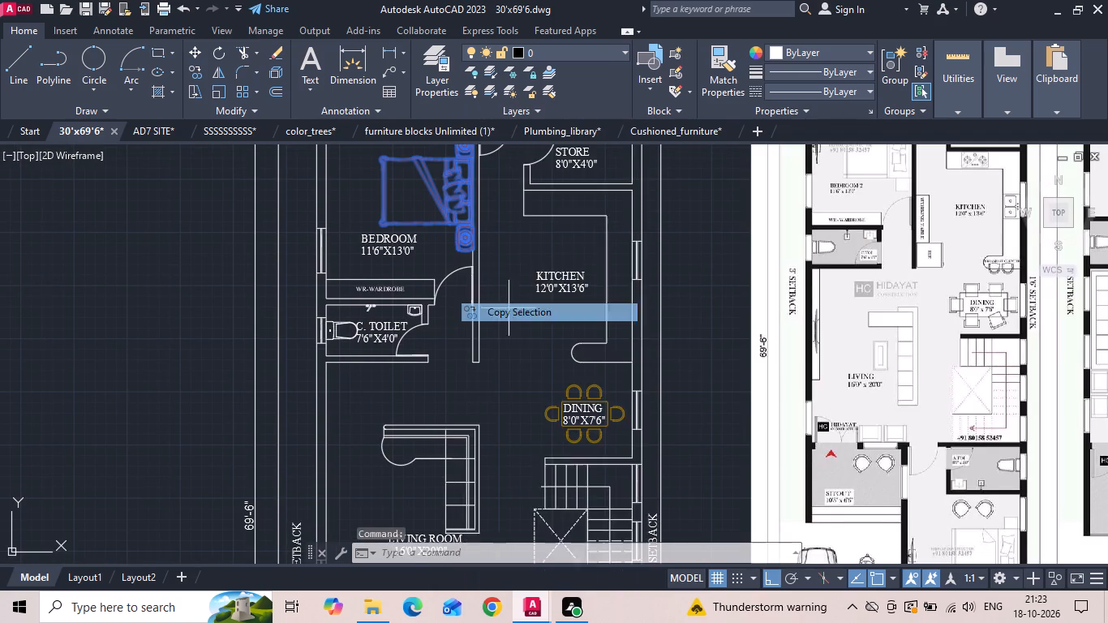
{"action": "middle_click_drag", "start_coordinate": [492, 346], "coordinate": [473, 441]}
{"action": "scroll", "coordinate": [434, 216], "scroll_direction": "up", "scroll_amount": 5}
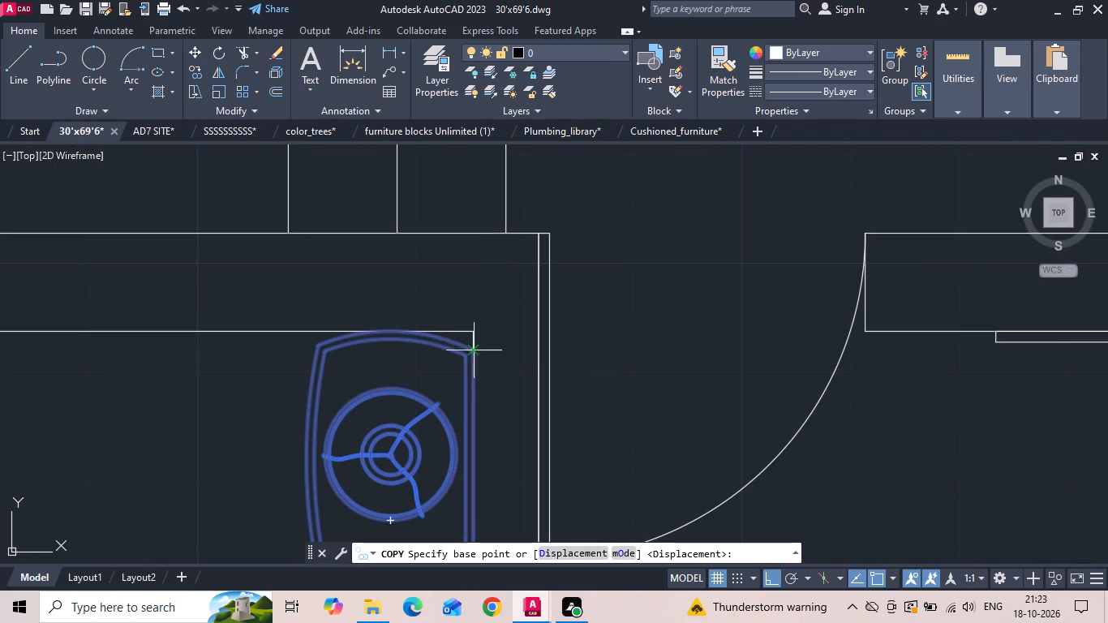
{"action": "left_click", "coordinate": [474, 334]}
{"action": "scroll", "coordinate": [498, 261], "scroll_direction": "down", "scroll_amount": 7}
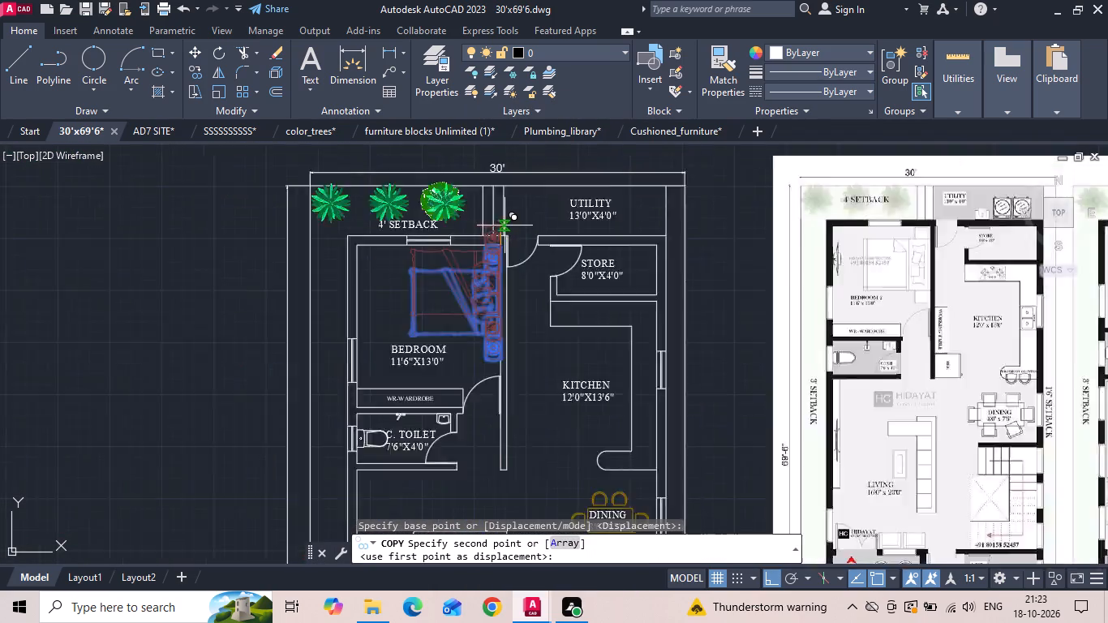
{"action": "middle_click_drag", "start_coordinate": [558, 383], "coordinate": [527, 220]}
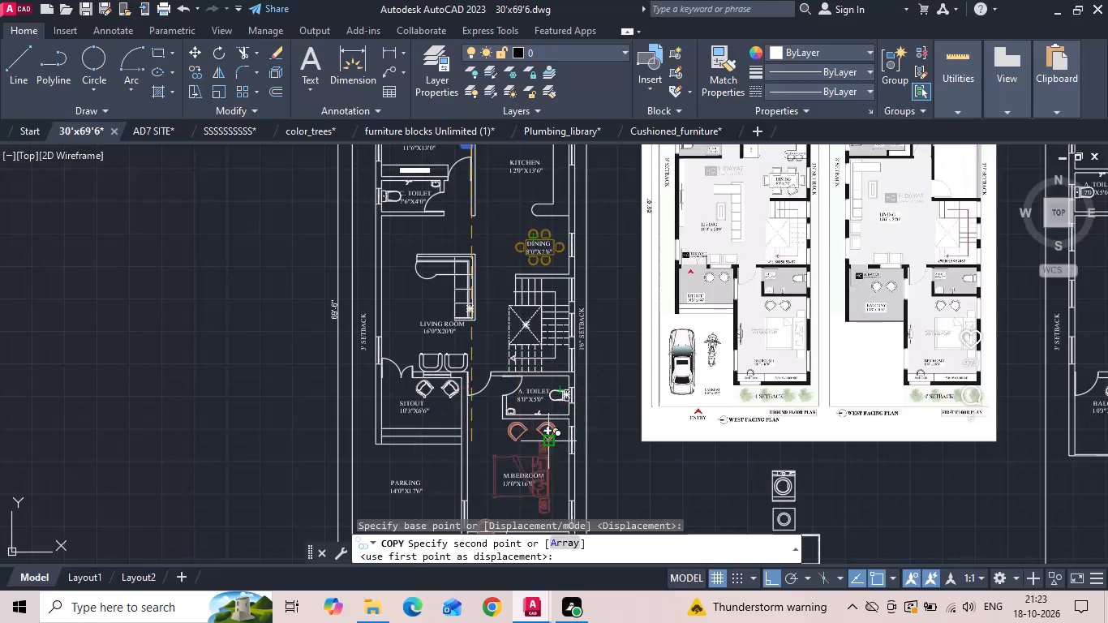
{"action": "middle_click_drag", "start_coordinate": [544, 447], "coordinate": [548, 356]}
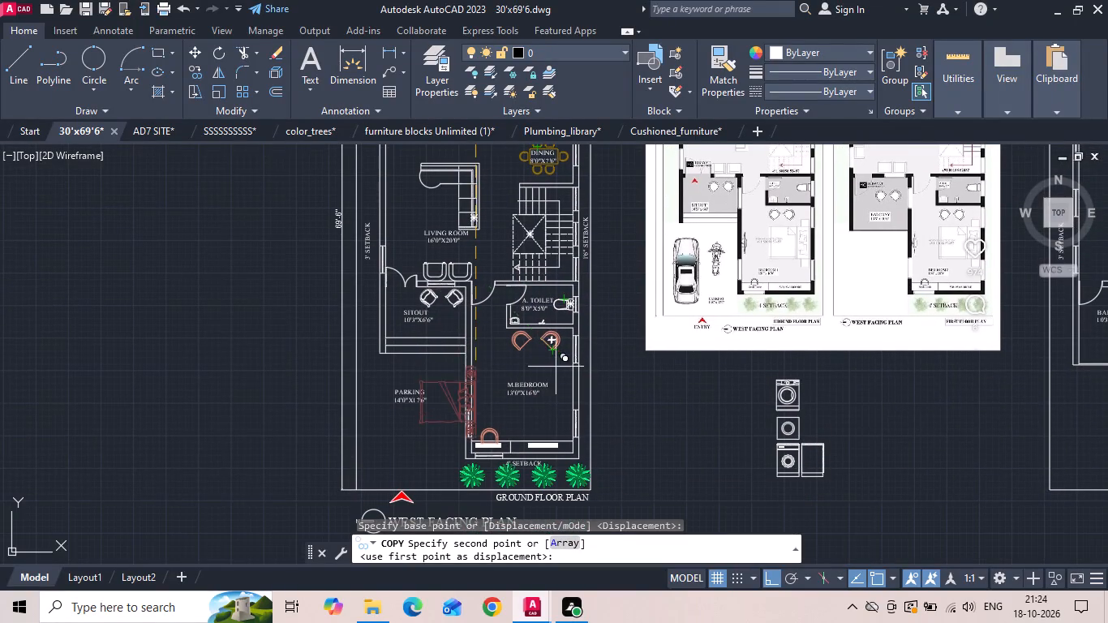
{"action": "scroll", "coordinate": [556, 367], "scroll_direction": "up", "scroll_amount": 3}
{"action": "left_click", "coordinate": [613, 256]}
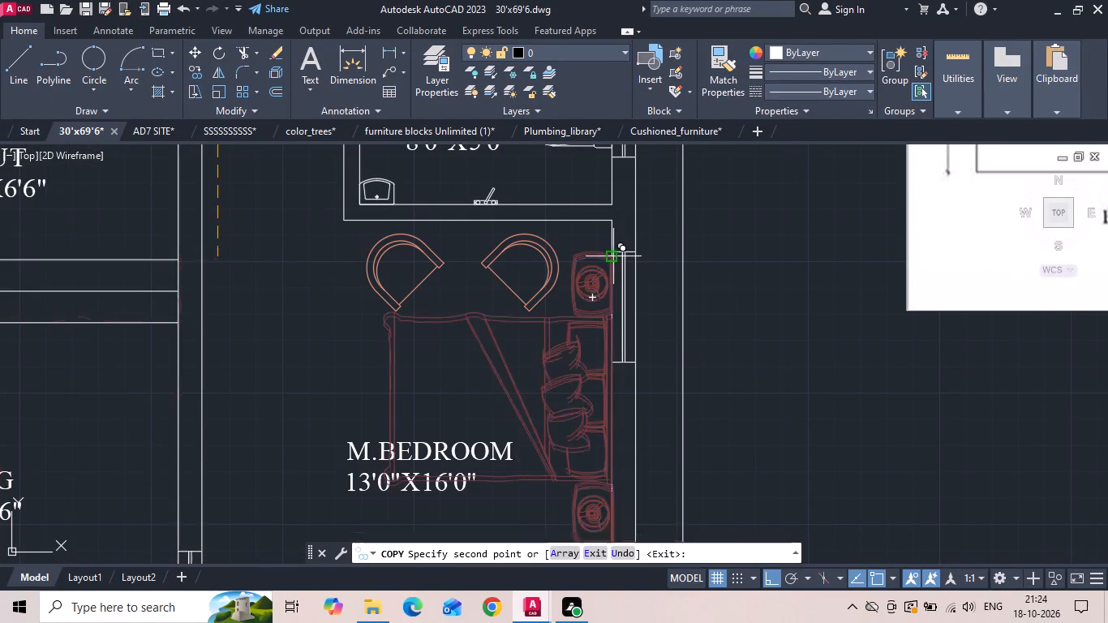
{"action": "scroll", "coordinate": [613, 256], "scroll_direction": "down", "scroll_amount": 2}
{"action": "key", "text": "Escape"}
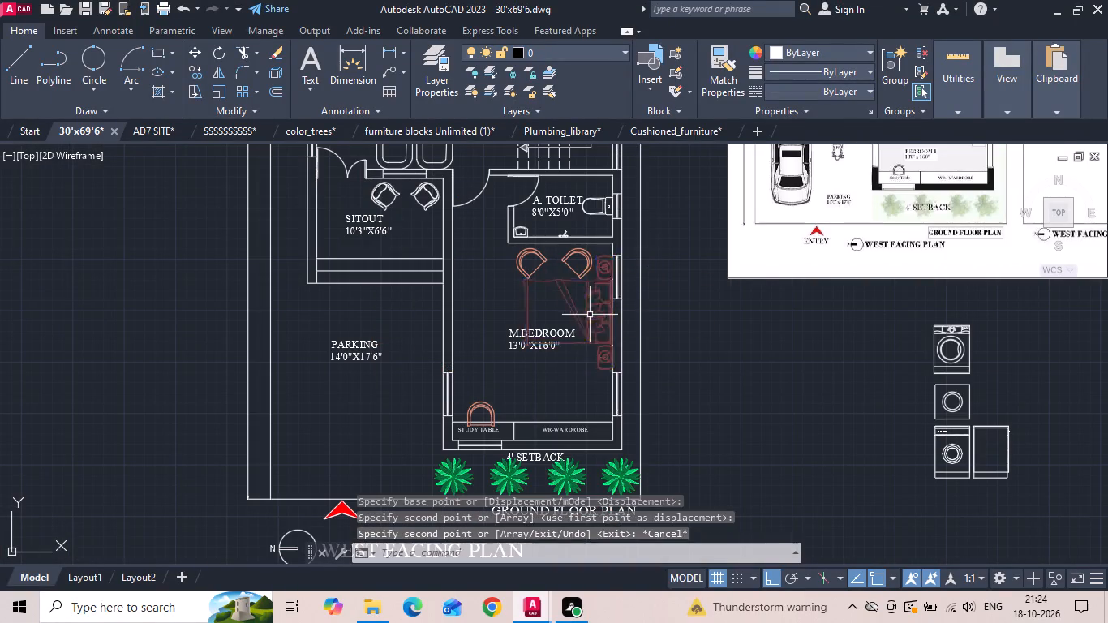
Move the ground-floor M.BEDROOM bed straight down along the side wall, roughly centring it between the two side-wall windows.
{"action": "left_click", "coordinate": [590, 315]}
{"action": "right_click", "coordinate": [590, 315]}
{"action": "left_click", "coordinate": [646, 292]}
{"action": "scroll", "coordinate": [661, 352], "scroll_direction": "up", "scroll_amount": 2}
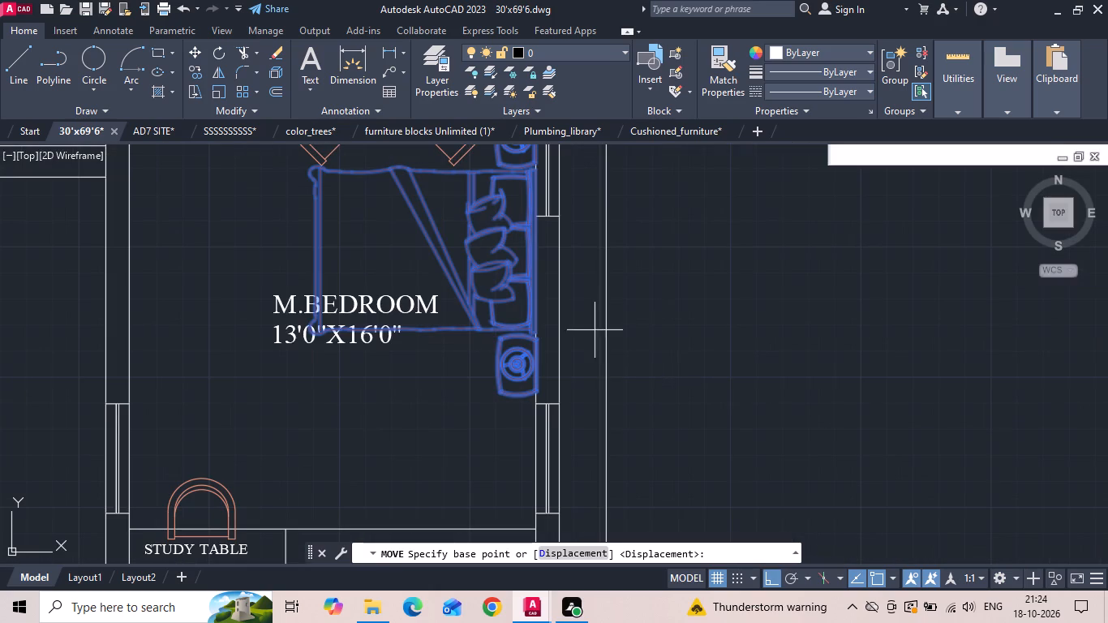
{"action": "left_click", "coordinate": [537, 253]}
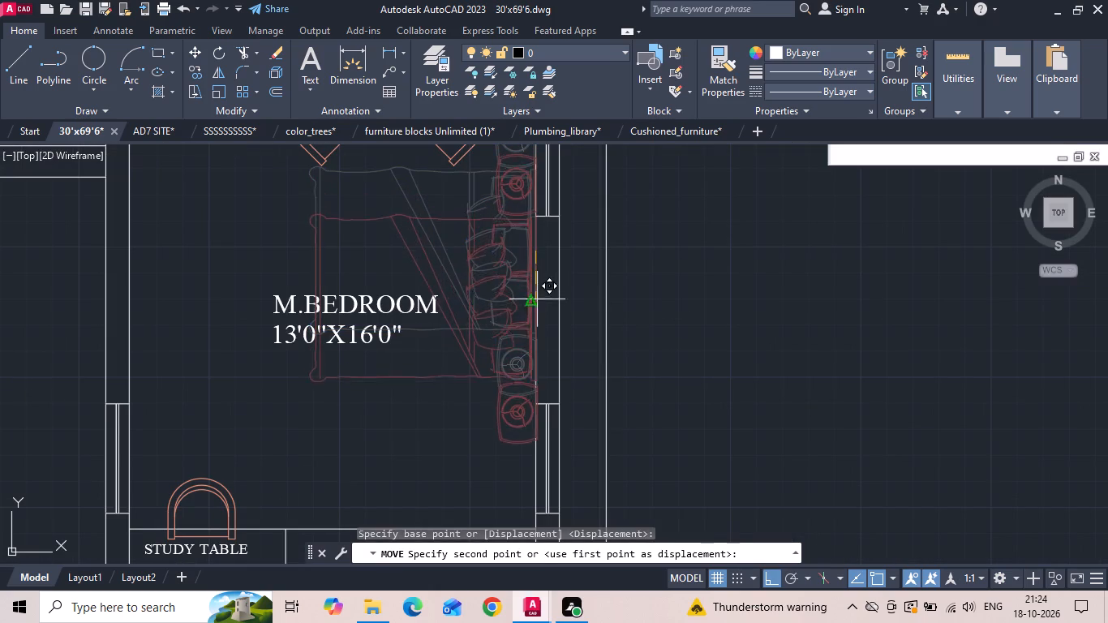
{"action": "left_click", "coordinate": [536, 324]}
{"action": "scroll", "coordinate": [558, 292], "scroll_direction": "down", "scroll_amount": 2}
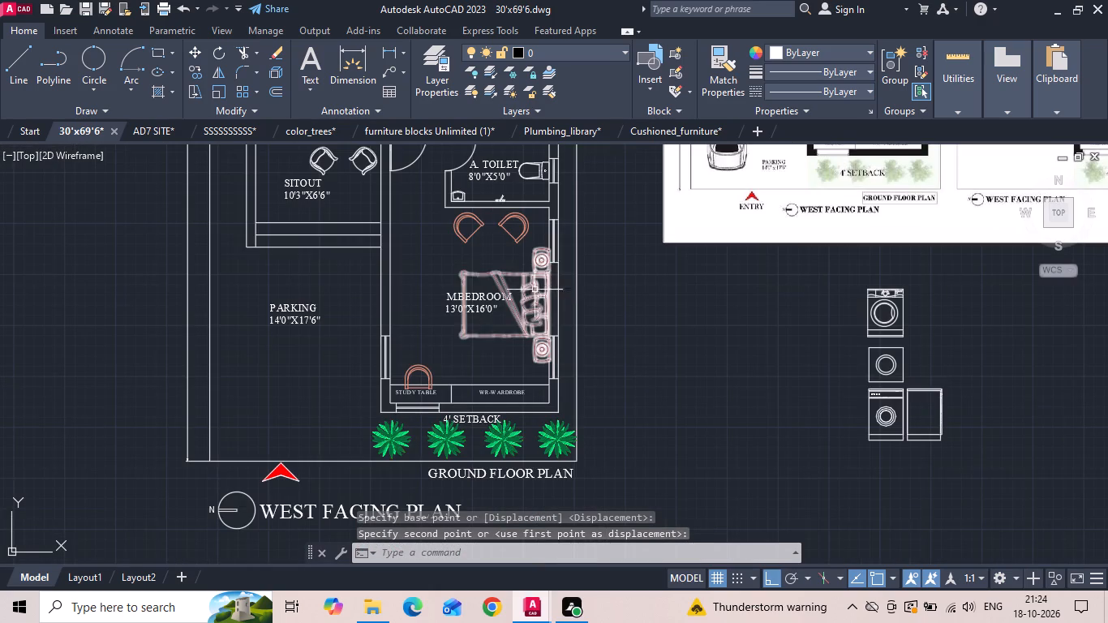
{"action": "middle_click_drag", "start_coordinate": [517, 299], "coordinate": [449, 344]}
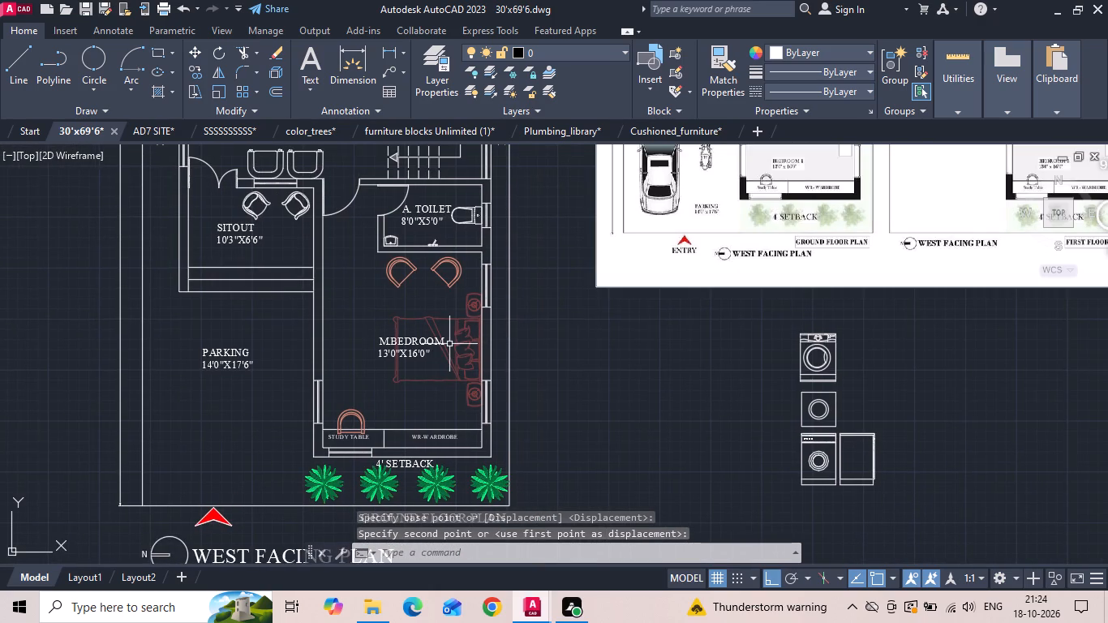
{"action": "left_click", "coordinate": [408, 356]}
{"action": "key", "text": "Escape"}
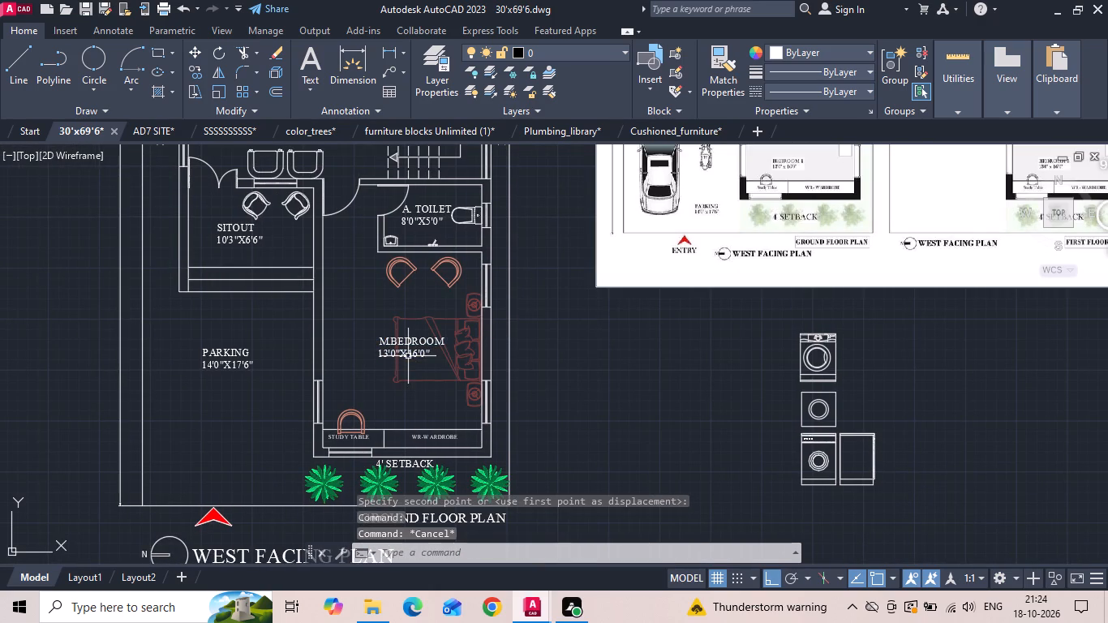
Copy the ground-floor M.BEDROOM bed to the first-floor M.BEDROOM, using the wardrobe's front corner at the side wall as matching reference point.
{"action": "left_click", "coordinate": [461, 329]}
{"action": "right_click", "coordinate": [460, 330]}
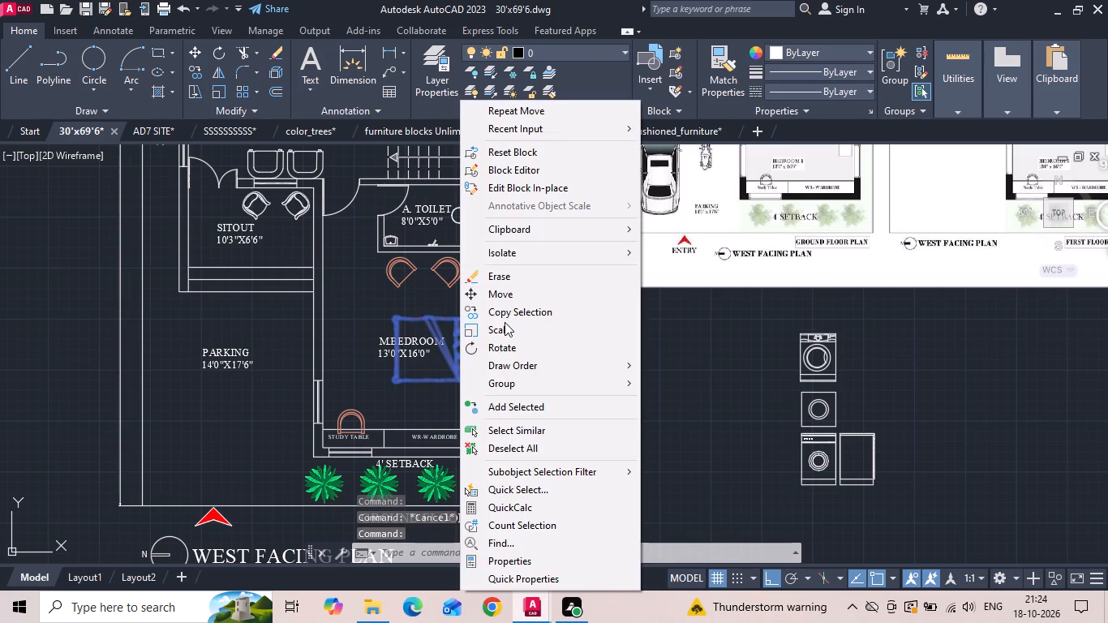
{"action": "left_click", "coordinate": [508, 320]}
{"action": "scroll", "coordinate": [496, 447], "scroll_direction": "up", "scroll_amount": 2}
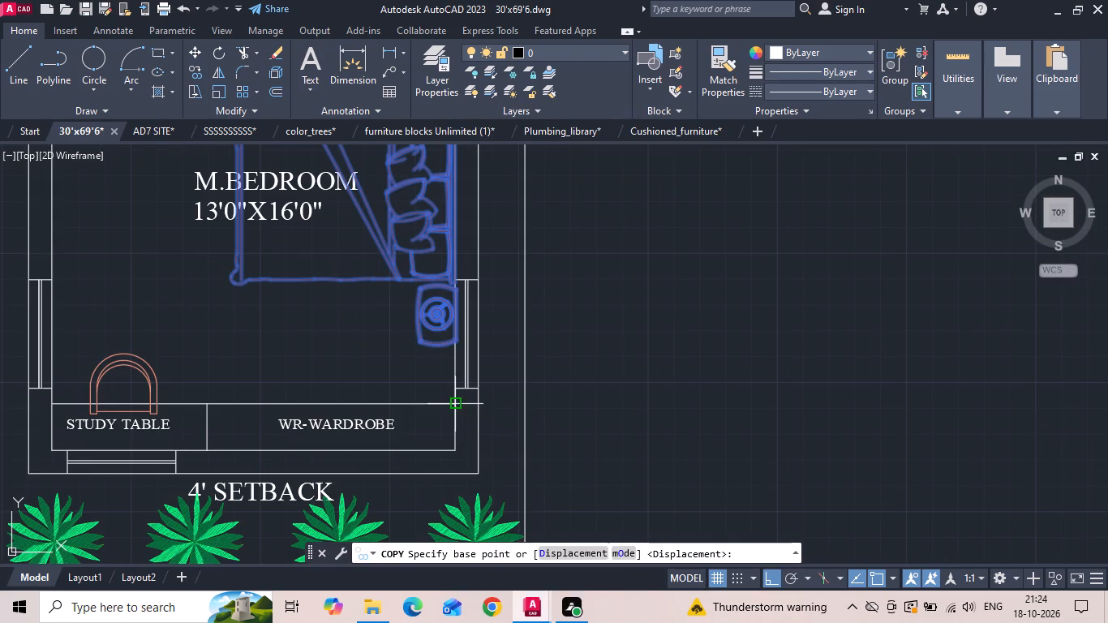
{"action": "left_click", "coordinate": [456, 401]}
{"action": "scroll", "coordinate": [442, 400], "scroll_direction": "down", "scroll_amount": 3}
{"action": "middle_click_drag", "start_coordinate": [655, 368], "coordinate": [384, 372]}
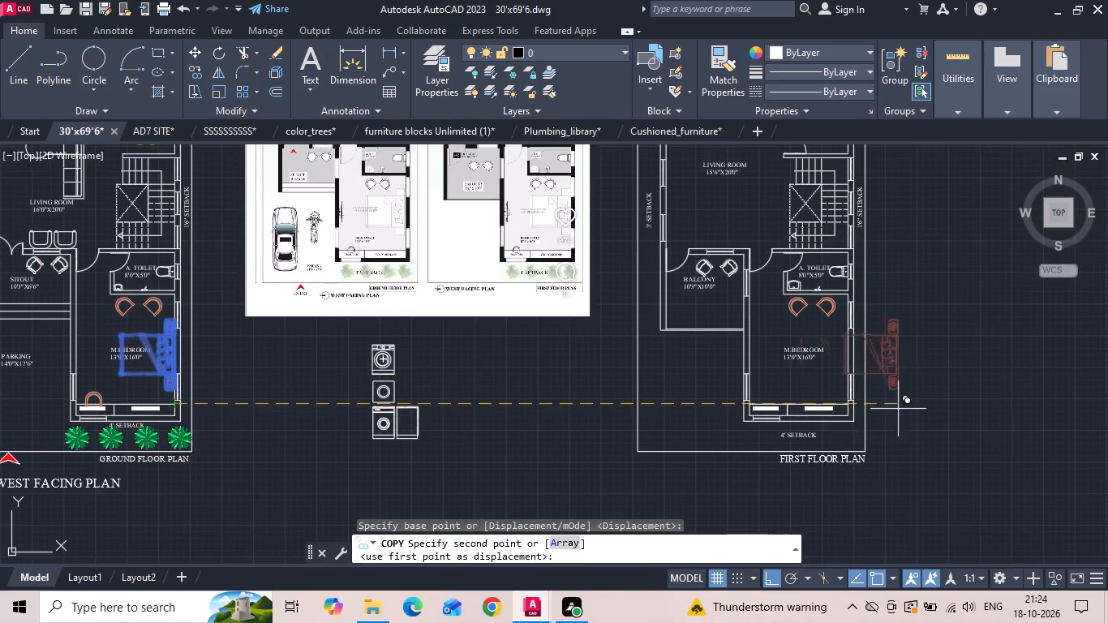
{"action": "scroll", "coordinate": [921, 410], "scroll_direction": "up", "scroll_amount": 2}
{"action": "scroll", "coordinate": [721, 435], "scroll_direction": "up", "scroll_amount": 2}
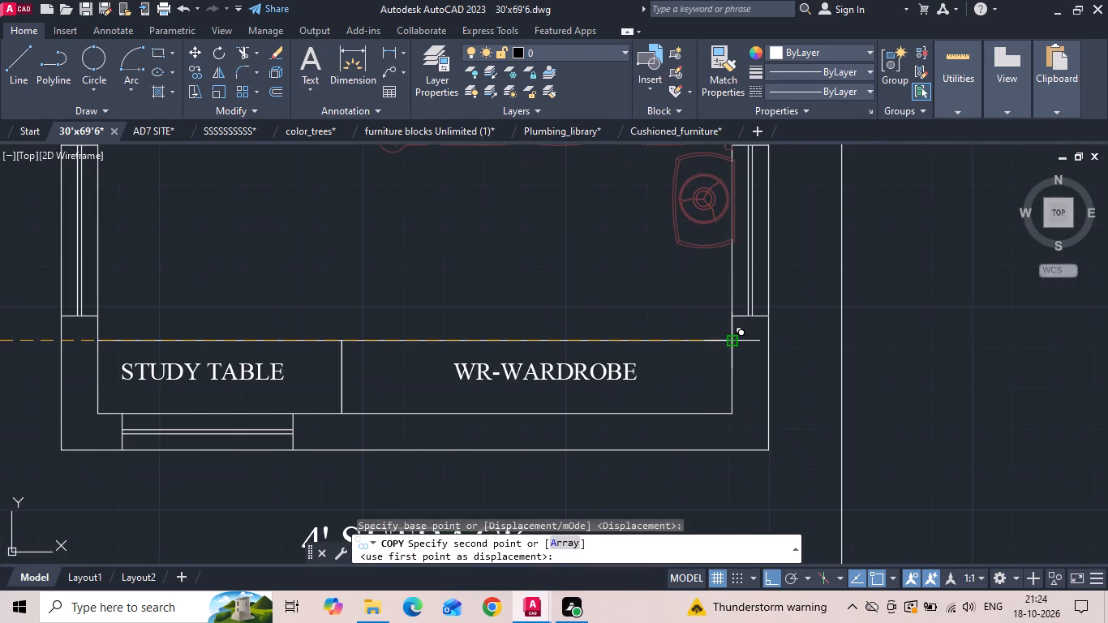
{"action": "left_click", "coordinate": [733, 345]}
Save the 30'x69'6 drawing.
{"action": "key", "text": "ctrl+s"}
{"action": "key", "text": "ctrl+s"}
{"action": "key", "text": "ctrl+s"}
{"action": "key", "text": "ctrl+s"}
{"action": "key", "text": "ctrl+s"}
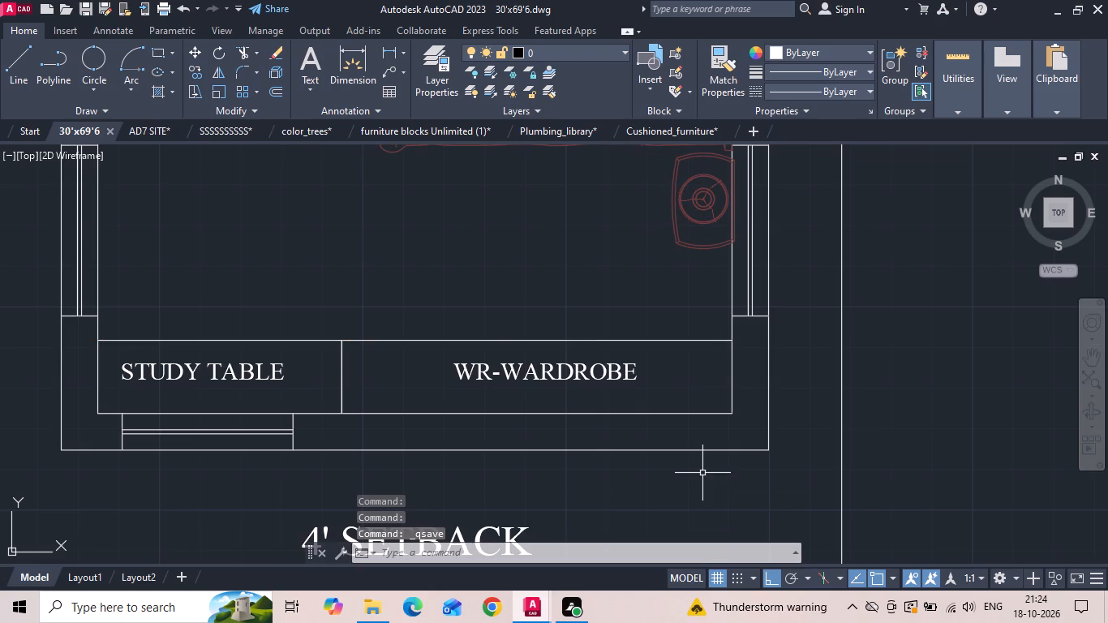
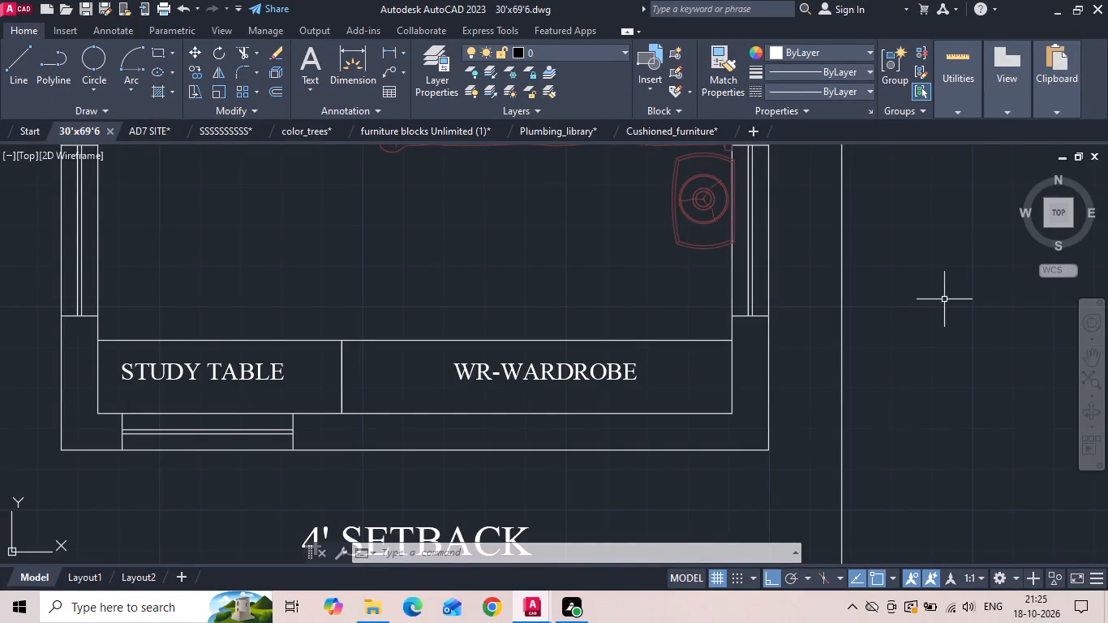
Move the first-floor M.BEDROOM bed slightly off the side wall, bringing the nightstand's back edge onto the wall's inner face.
{"action": "scroll", "coordinate": [946, 299], "scroll_direction": "down", "scroll_amount": 2}
{"action": "scroll", "coordinate": [878, 222], "scroll_direction": "up", "scroll_amount": 2}
{"action": "left_click", "coordinate": [762, 280]}
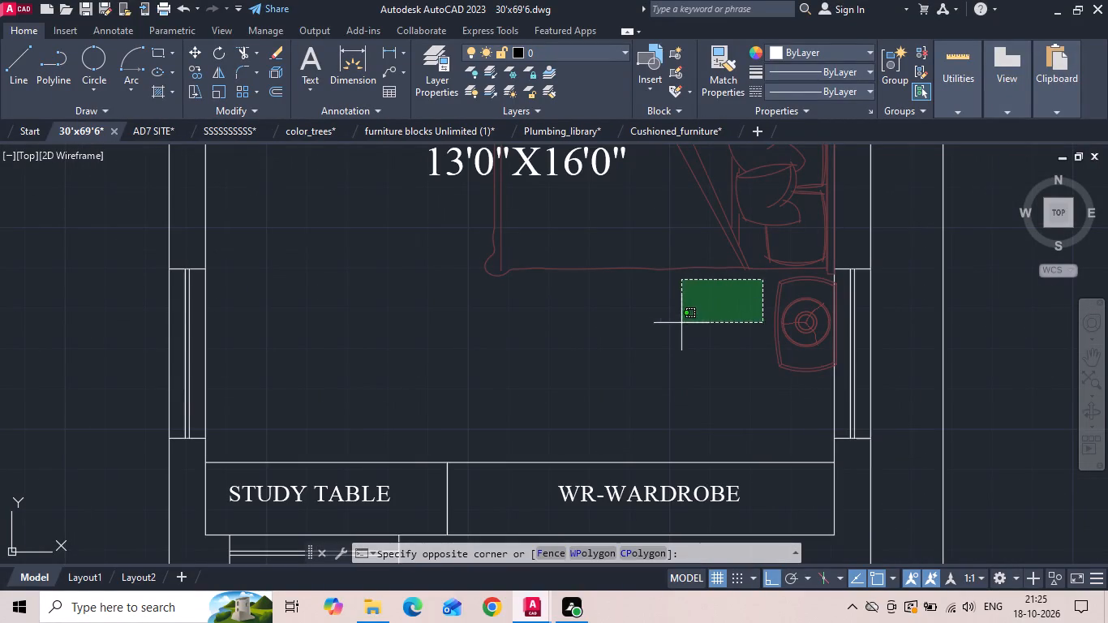
{"action": "left_click", "coordinate": [717, 337]}
{"action": "scroll", "coordinate": [703, 383], "scroll_direction": "down", "scroll_amount": 1}
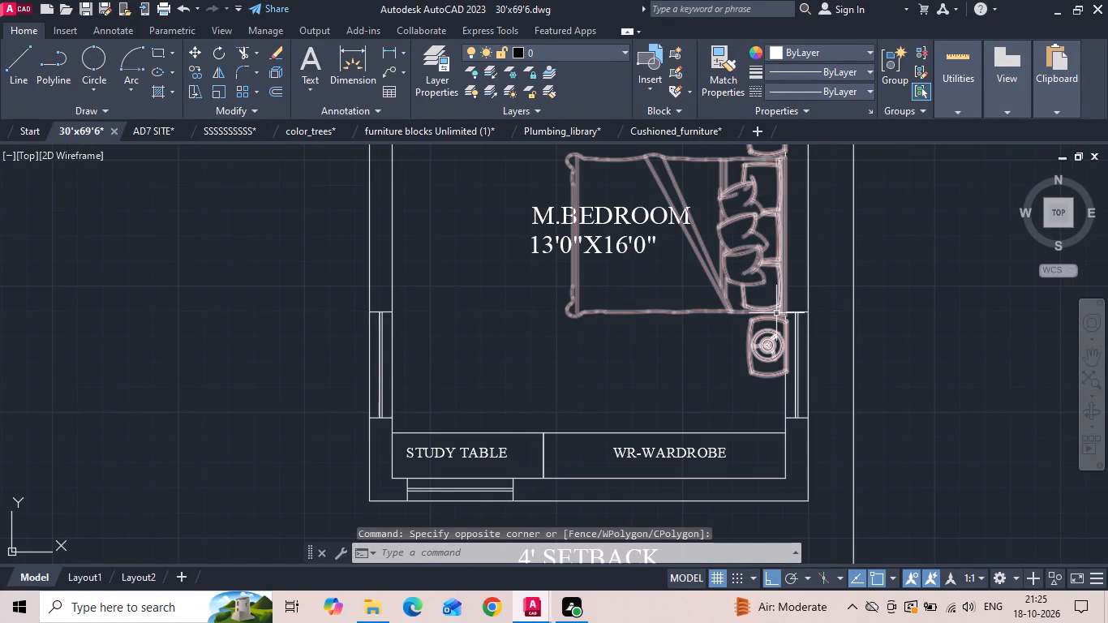
{"action": "scroll", "coordinate": [771, 191], "scroll_direction": "up", "scroll_amount": 2}
{"action": "middle_click_drag", "start_coordinate": [771, 237], "coordinate": [715, 385]}
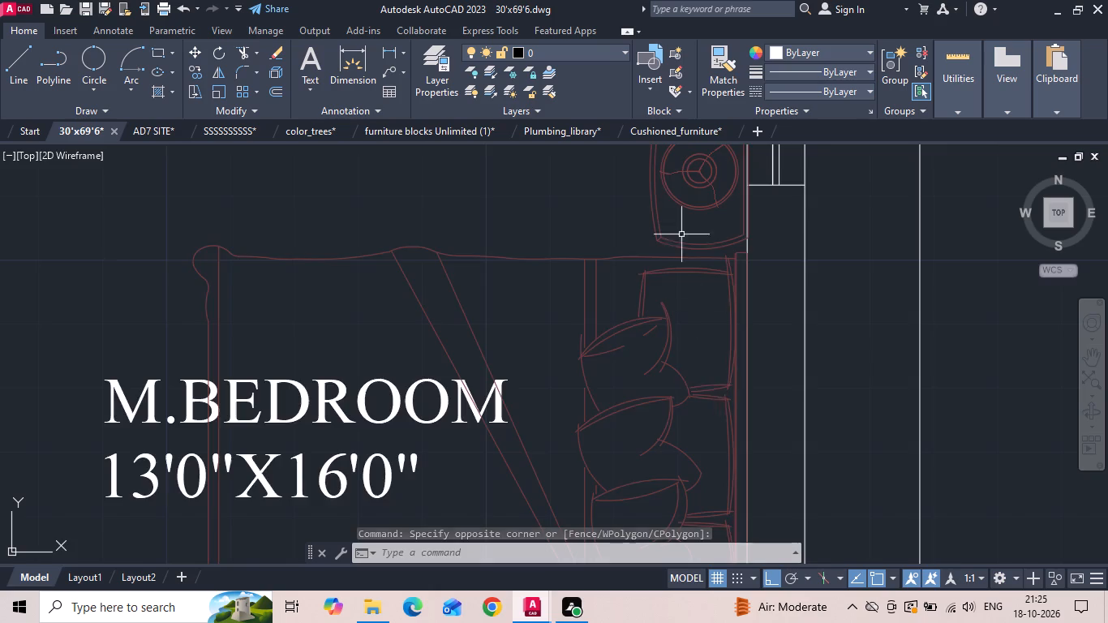
{"action": "scroll", "coordinate": [678, 217], "scroll_direction": "down", "scroll_amount": 3}
{"action": "scroll", "coordinate": [697, 345], "scroll_direction": "up", "scroll_amount": 4}
{"action": "left_click", "coordinate": [649, 311]}
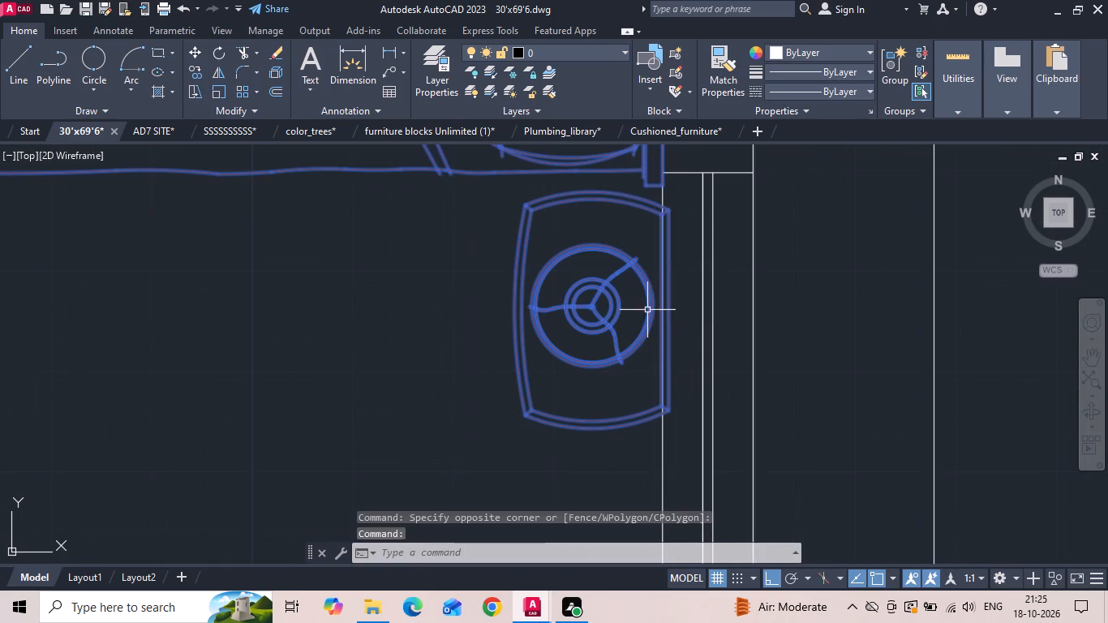
{"action": "right_click", "coordinate": [692, 272]}
{"action": "left_click", "coordinate": [721, 296]}
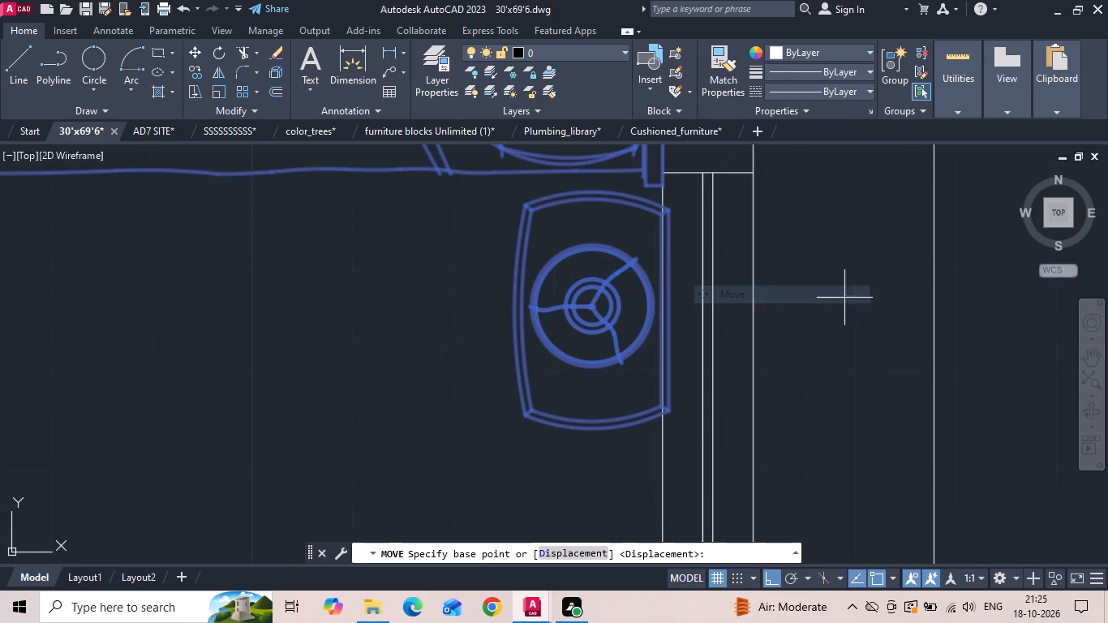
{"action": "left_click", "coordinate": [664, 306]}
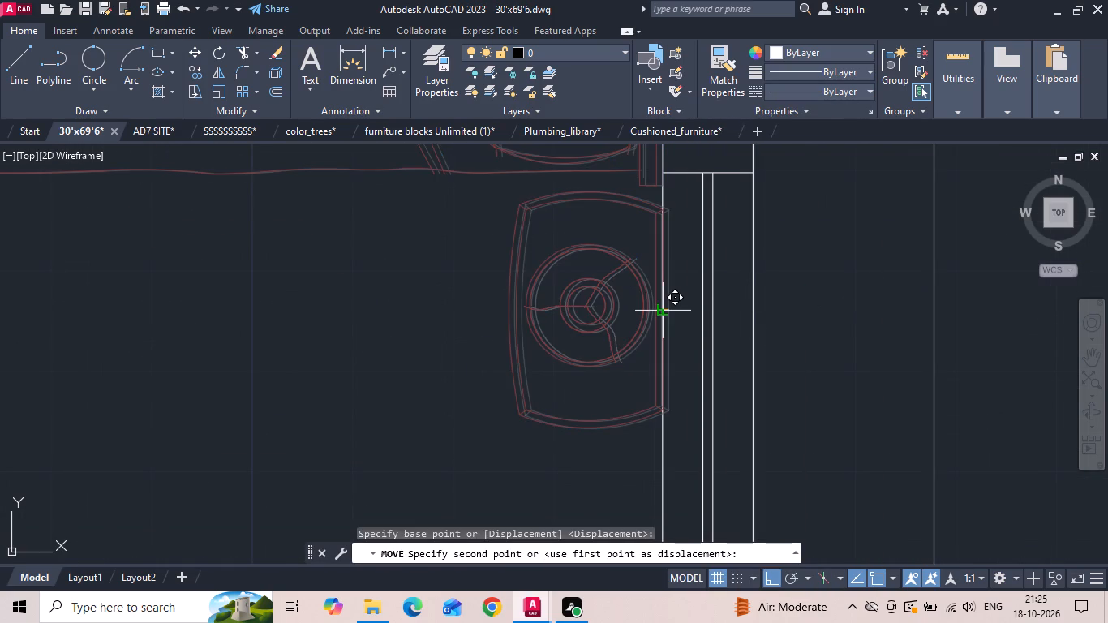
{"action": "left_click", "coordinate": [659, 305]}
Move the bed in the first-floor plan's upper bedroom slightly down, setting the nightstand's back edge on the wall's inner face.
{"action": "scroll", "coordinate": [595, 357], "scroll_direction": "down", "scroll_amount": 3}
{"action": "scroll", "coordinate": [701, 371], "scroll_direction": "down", "scroll_amount": 4}
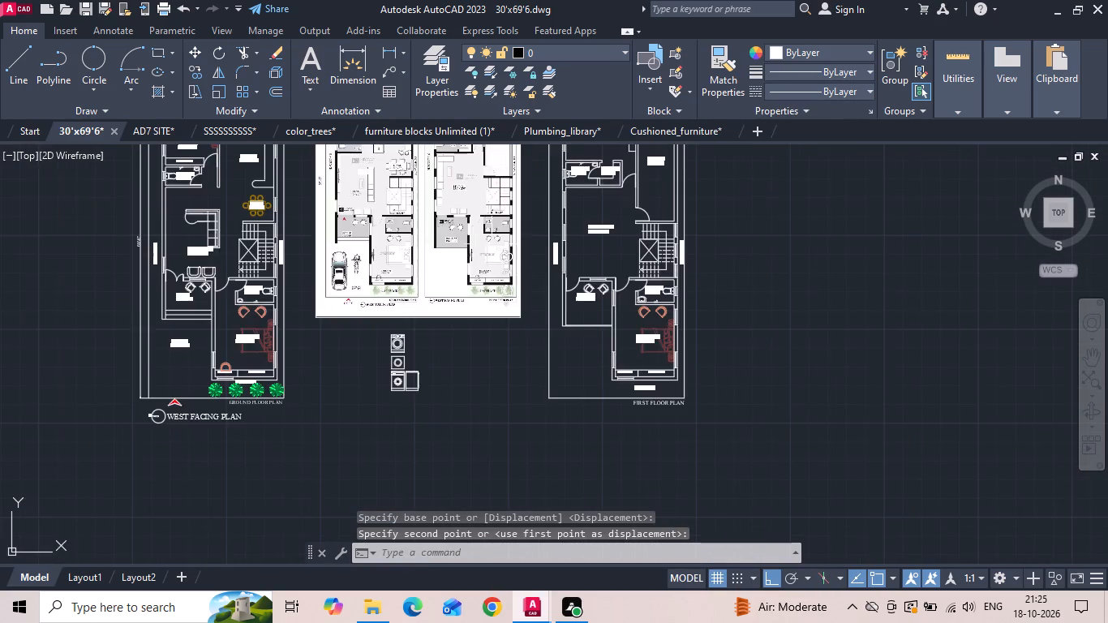
{"action": "middle_click_drag", "start_coordinate": [496, 246], "coordinate": [514, 410]}
{"action": "scroll", "coordinate": [578, 247], "scroll_direction": "up", "scroll_amount": 3}
{"action": "scroll", "coordinate": [659, 341], "scroll_direction": "up", "scroll_amount": 2}
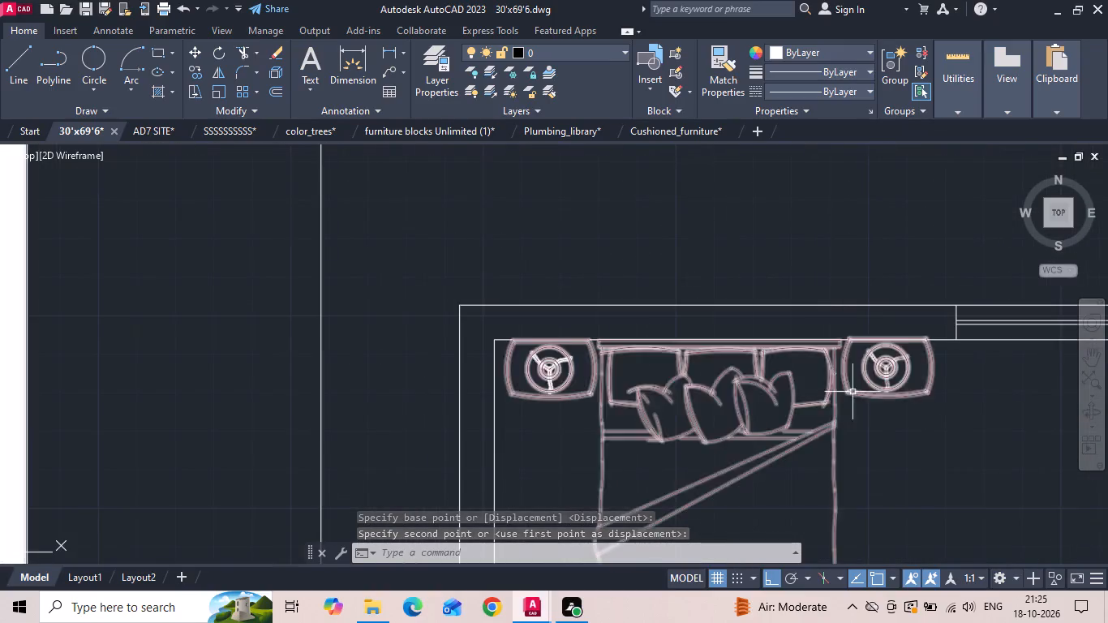
{"action": "scroll", "coordinate": [861, 392], "scroll_direction": "up", "scroll_amount": 2}
{"action": "left_click_drag", "start_coordinate": [920, 370], "coordinate": [752, 365]}
{"action": "right_click", "coordinate": [699, 337]}
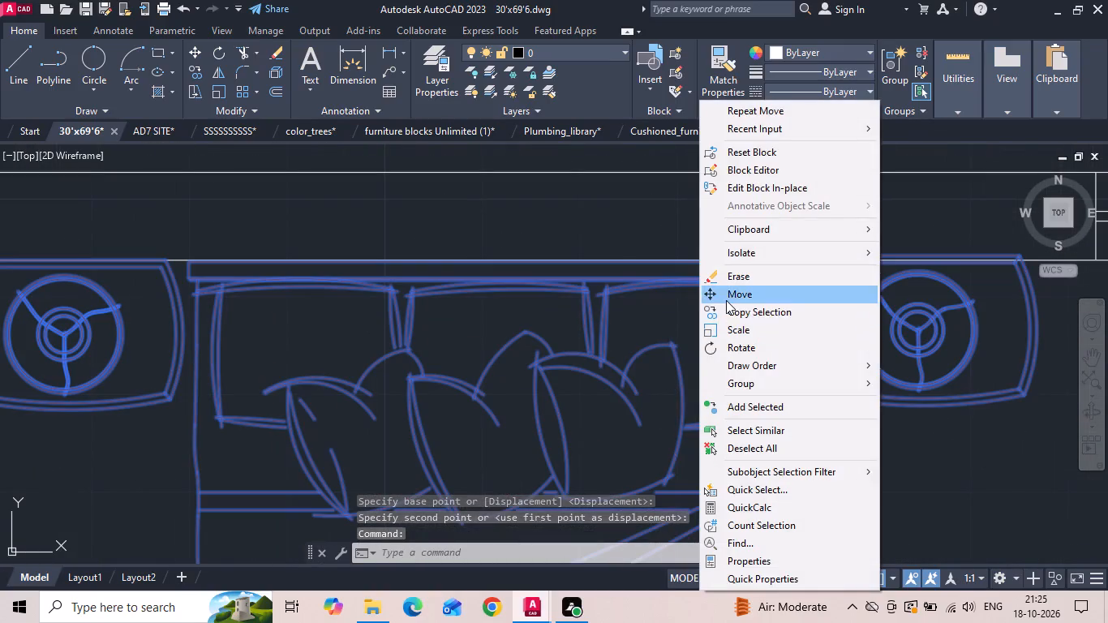
{"action": "left_click", "coordinate": [726, 300]}
{"action": "scroll", "coordinate": [919, 250], "scroll_direction": "up", "scroll_amount": 1}
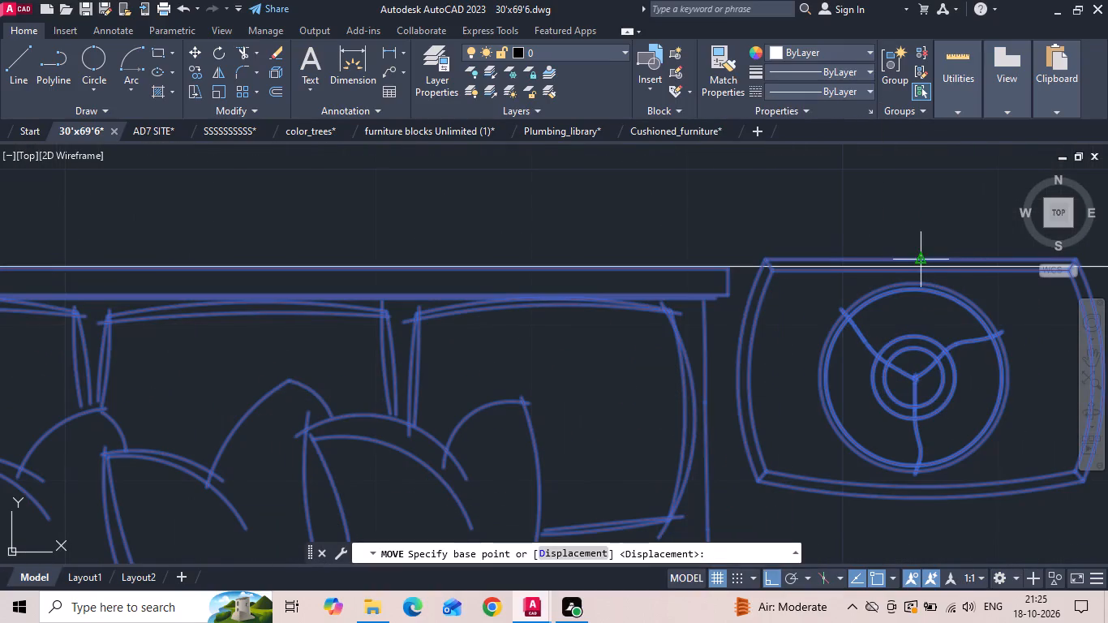
{"action": "left_click", "coordinate": [917, 256]}
{"action": "left_click", "coordinate": [921, 266]}
Move the ground-floor BEDROOM bed slightly off the headboard wall, setting the nightstand's back edge on the wall's inner face.
{"action": "scroll", "coordinate": [876, 266], "scroll_direction": "down", "scroll_amount": 9}
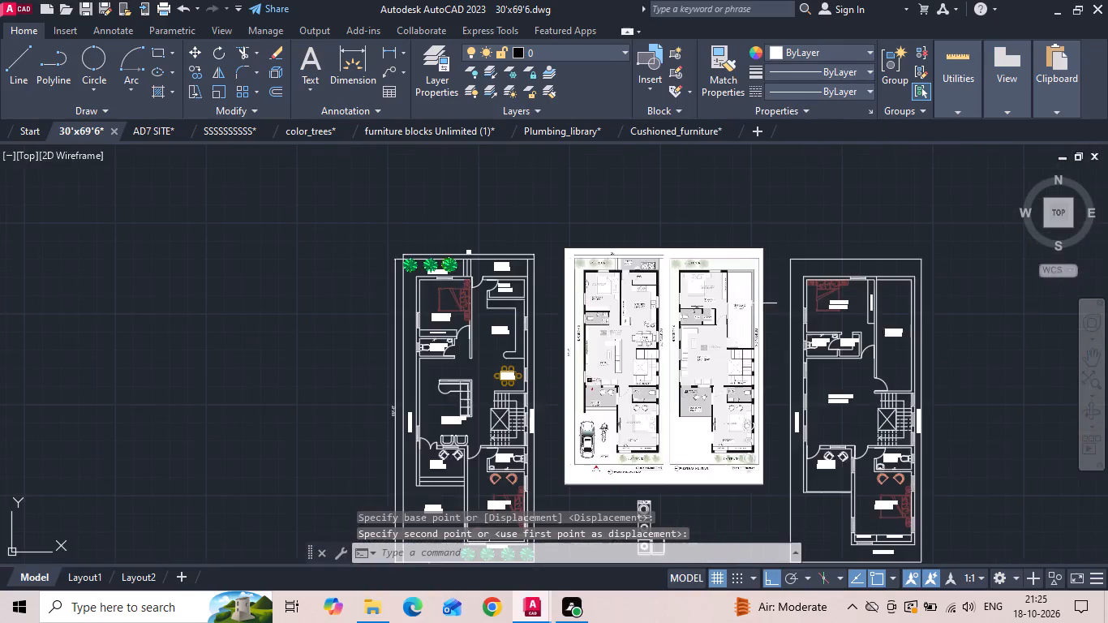
{"action": "scroll", "coordinate": [365, 291], "scroll_direction": "up", "scroll_amount": 3}
{"action": "scroll", "coordinate": [744, 338], "scroll_direction": "up", "scroll_amount": 2}
{"action": "middle_click_drag", "start_coordinate": [715, 440], "coordinate": [659, 289]}
{"action": "scroll", "coordinate": [715, 440], "scroll_direction": "up", "scroll_amount": 1}
{"action": "left_click_drag", "start_coordinate": [659, 289], "coordinate": [651, 281]}
{"action": "left_click", "coordinate": [611, 248]}
{"action": "right_click_drag", "start_coordinate": [611, 248], "coordinate": [621, 256]}
{"action": "left_click", "coordinate": [634, 297]}
{"action": "scroll", "coordinate": [668, 312], "scroll_direction": "up", "scroll_amount": 2}
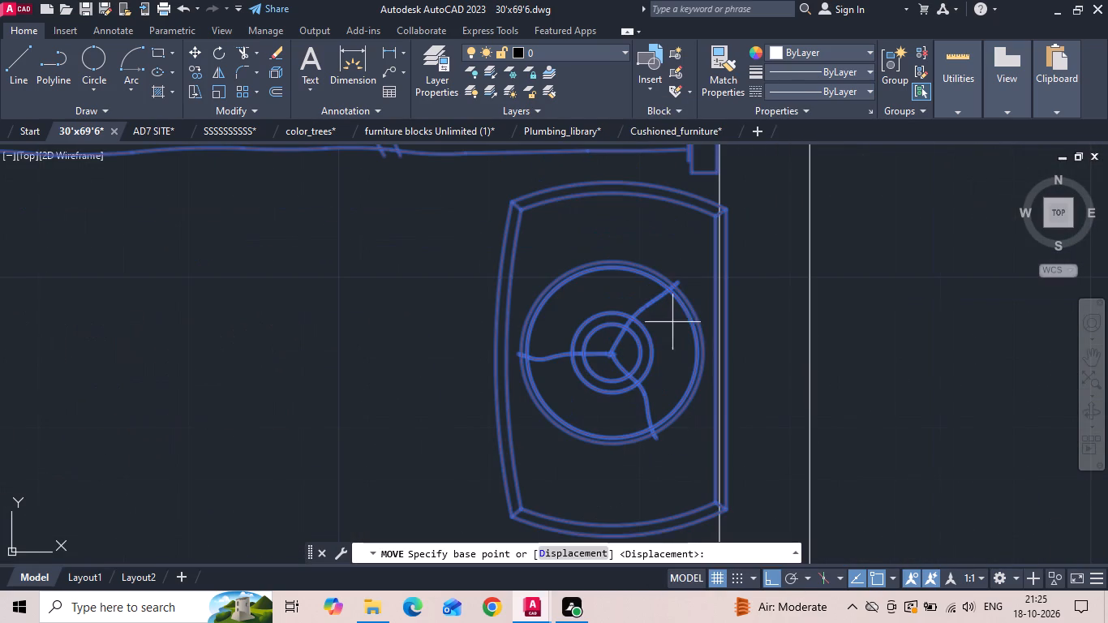
{"action": "left_click", "coordinate": [728, 352]}
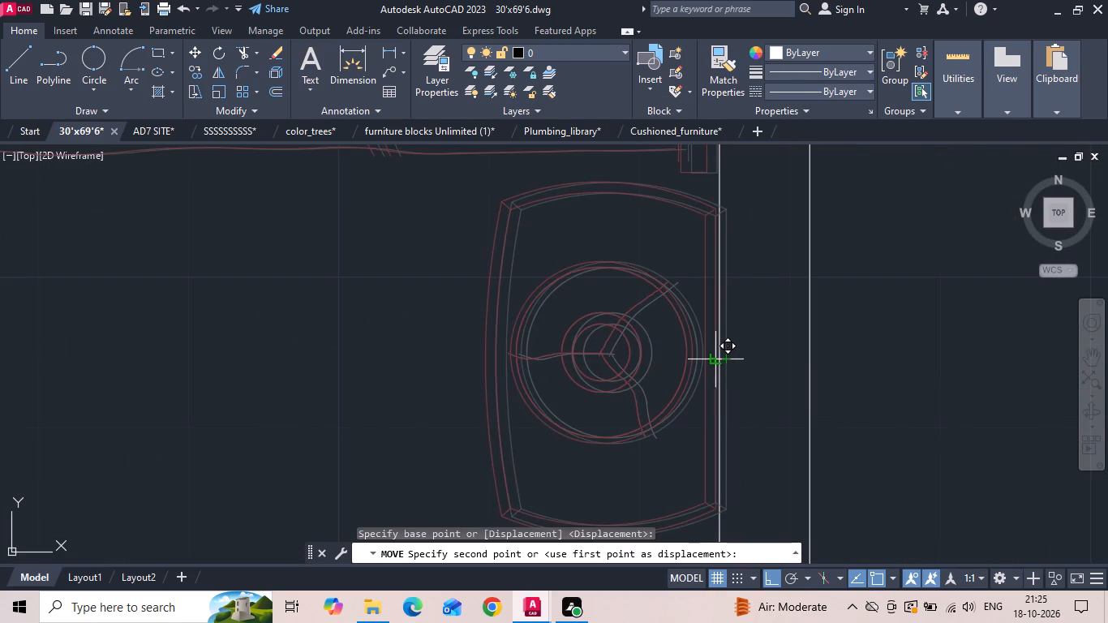
{"action": "left_click", "coordinate": [718, 356]}
Move the ground-floor M.BEDROOM bed by its nightstand's back edge to align it with the side wall's inner face.
{"action": "scroll", "coordinate": [648, 273], "scroll_direction": "down", "scroll_amount": 6}
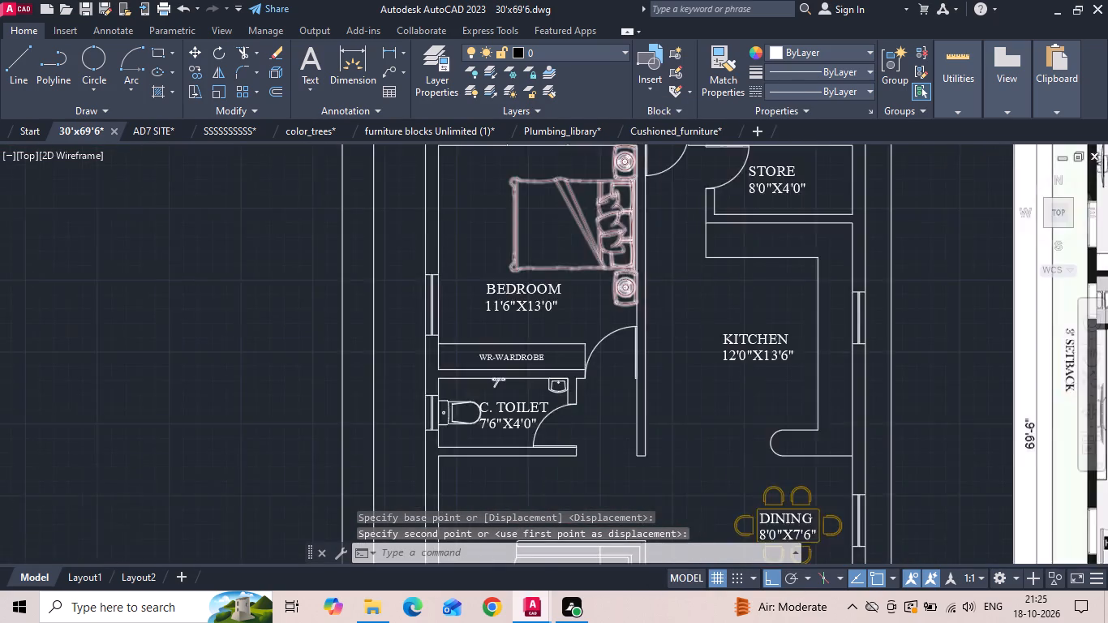
{"action": "scroll", "coordinate": [626, 269], "scroll_direction": "down", "scroll_amount": 2}
{"action": "scroll", "coordinate": [646, 481], "scroll_direction": "up", "scroll_amount": 4}
{"action": "scroll", "coordinate": [828, 459], "scroll_direction": "up", "scroll_amount": 3}
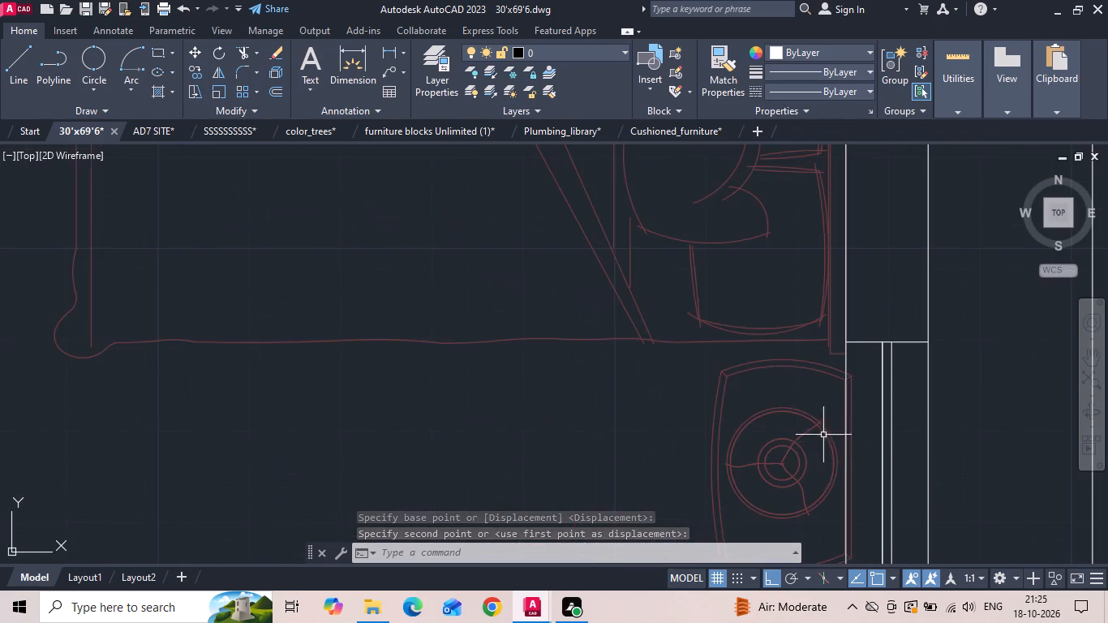
{"action": "left_click", "coordinate": [823, 435]}
{"action": "right_click", "coordinate": [784, 343]}
{"action": "left_click", "coordinate": [835, 295]}
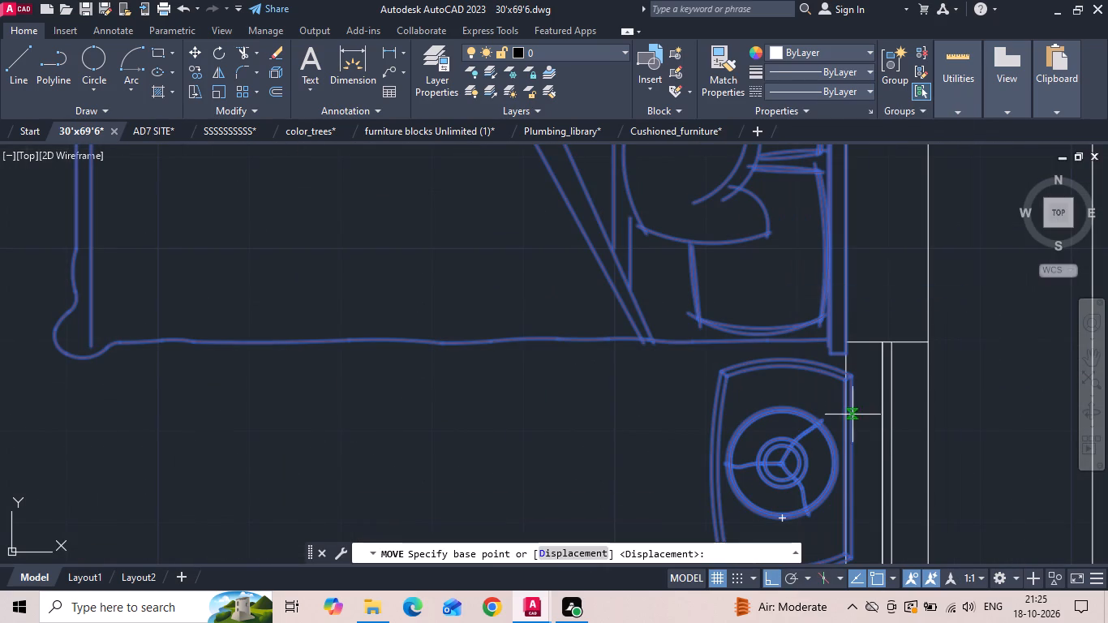
{"action": "left_click", "coordinate": [855, 462]}
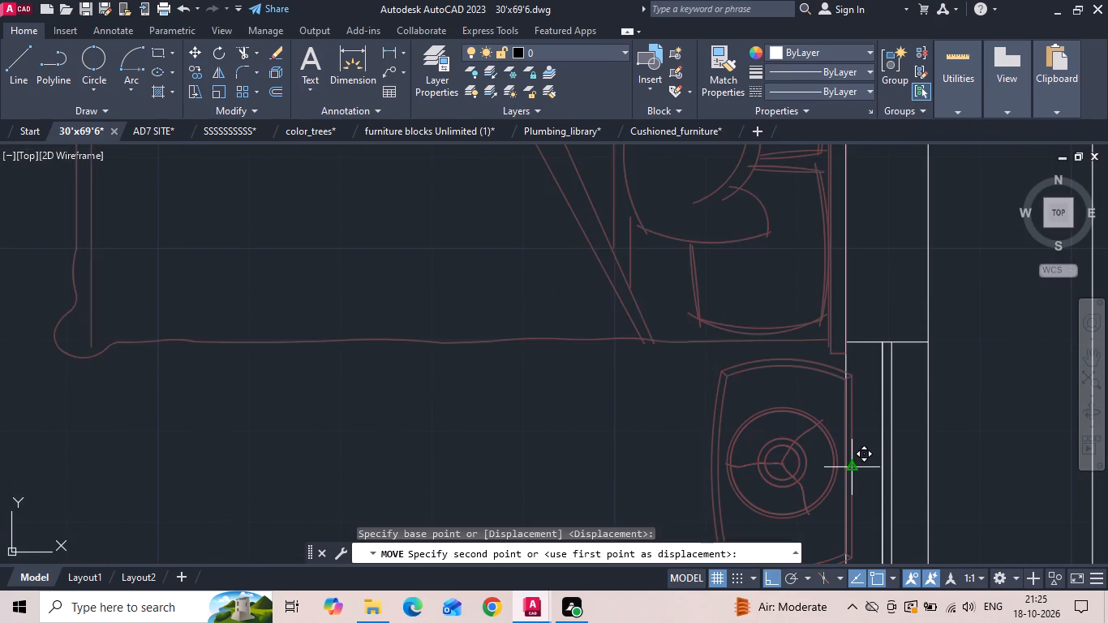
{"action": "left_click", "coordinate": [850, 466]}
Open the Living_room_furniture drawing from the Downloads folder.
{"action": "scroll", "coordinate": [712, 407], "scroll_direction": "down", "scroll_amount": 3}
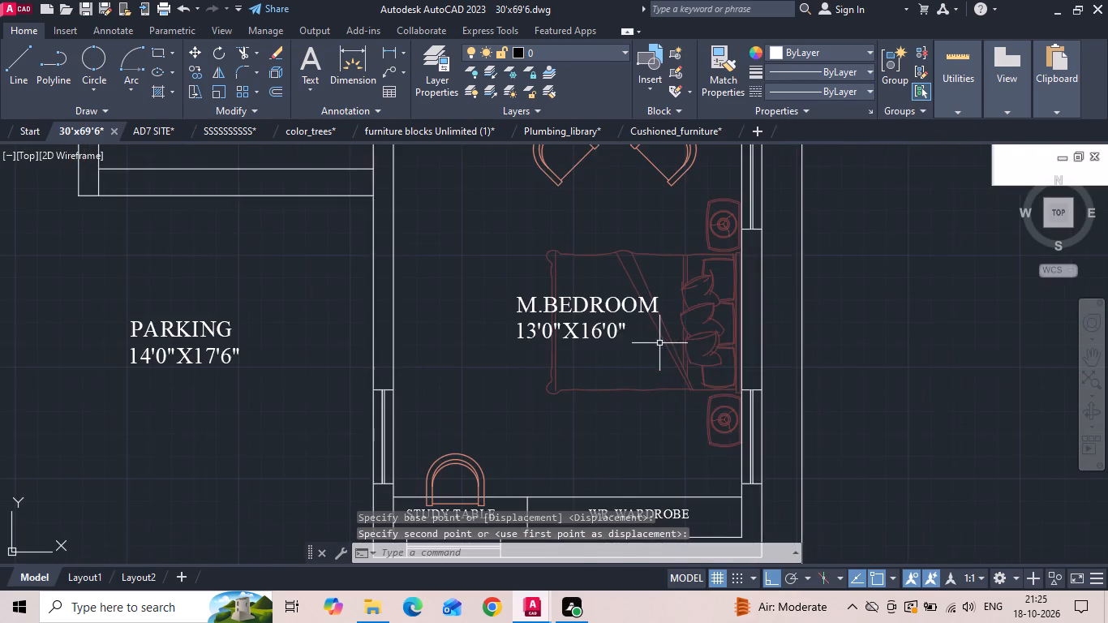
{"action": "scroll", "coordinate": [658, 342], "scroll_direction": "down", "scroll_amount": 1}
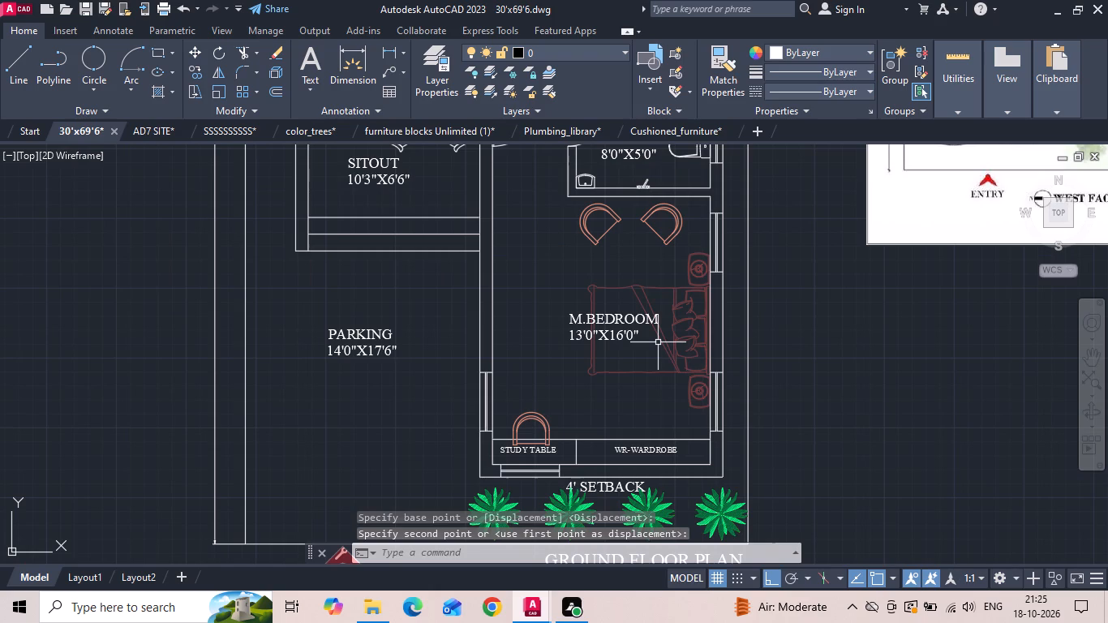
{"action": "scroll", "coordinate": [440, 219], "scroll_direction": "down", "scroll_amount": 1}
{"action": "scroll", "coordinate": [453, 377], "scroll_direction": "down", "scroll_amount": 2}
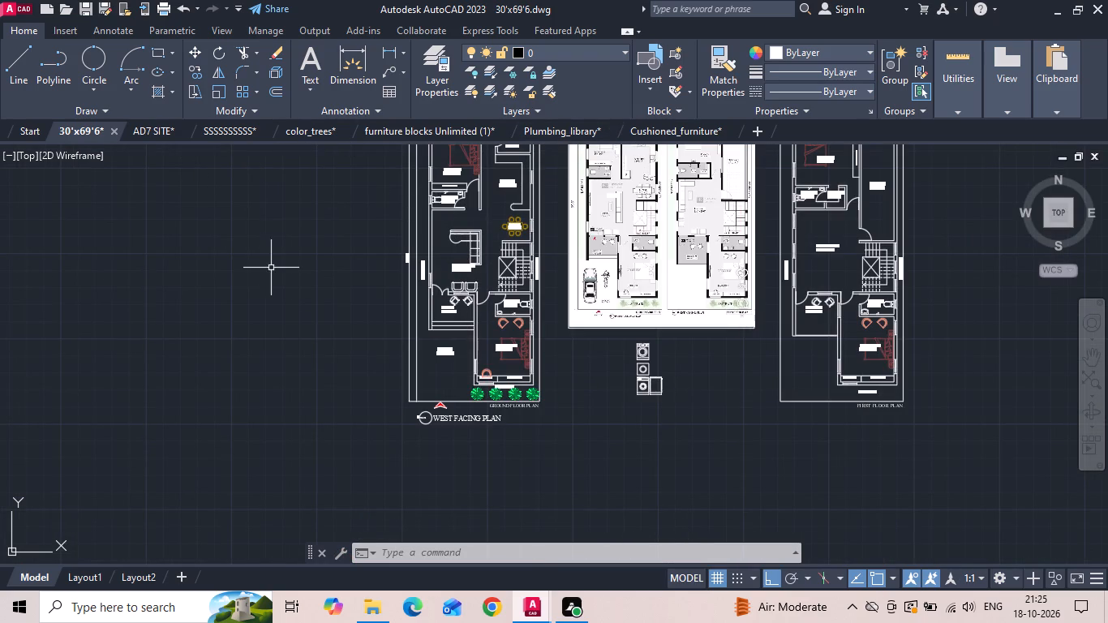
{"action": "left_click", "coordinate": [0, 7]}
{"action": "left_click", "coordinate": [38, 147]}
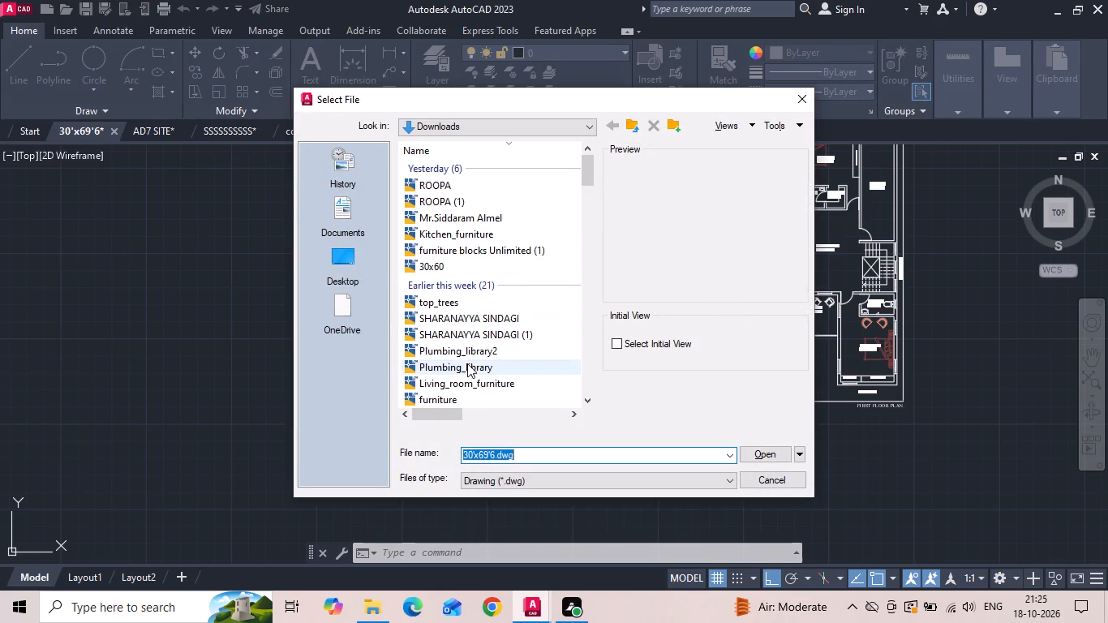
{"action": "left_click", "coordinate": [473, 384]}
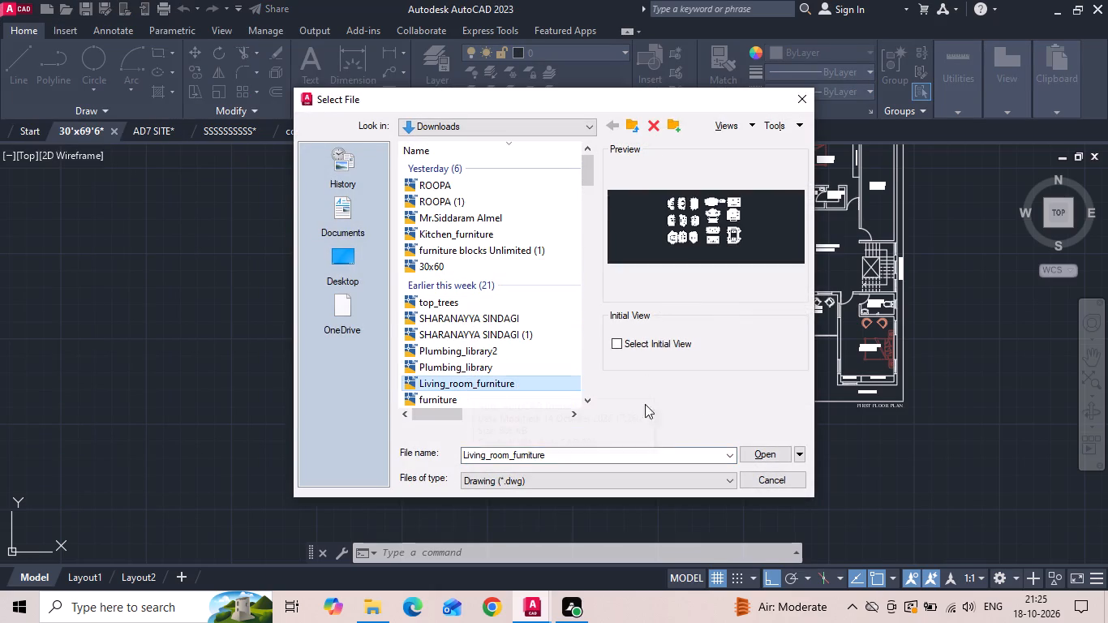
{"action": "left_click", "coordinate": [771, 454]}
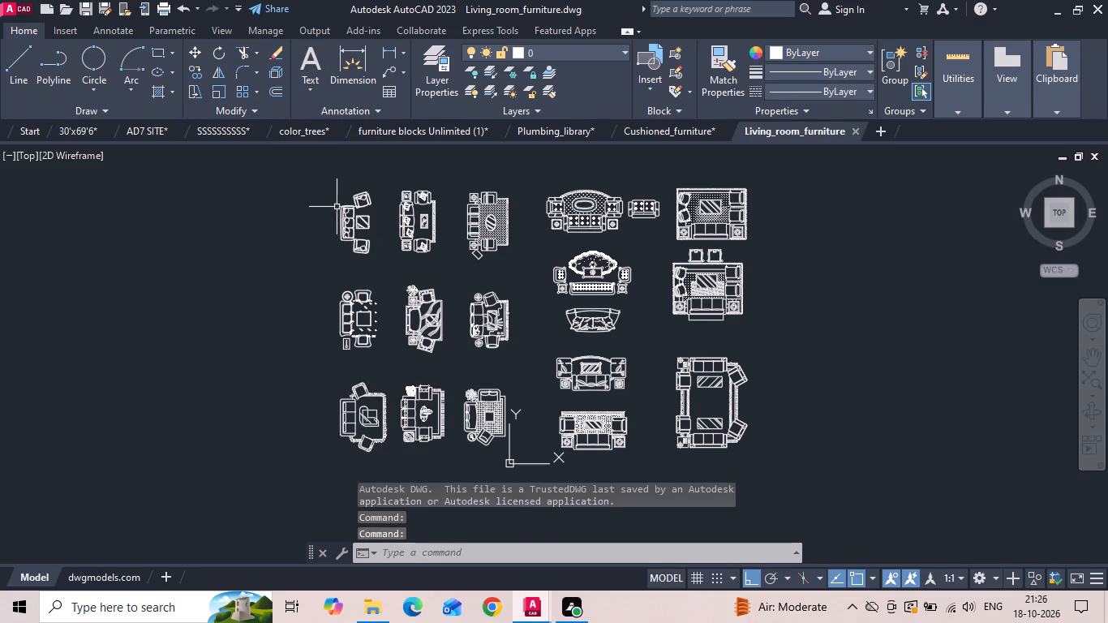
Examine the sofa sets and seating layouts in the Living_room_furniture drawing for furniture that suits the plans.
{"action": "scroll", "coordinate": [335, 206], "scroll_direction": "up", "scroll_amount": 2}
{"action": "scroll", "coordinate": [348, 234], "scroll_direction": "down", "scroll_amount": 1}
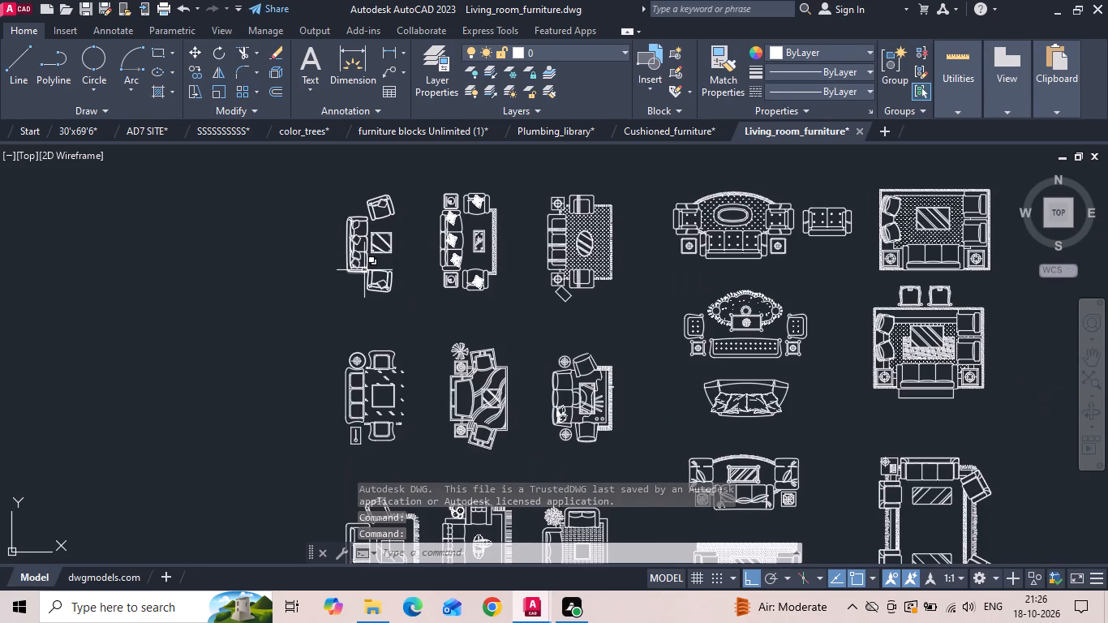
{"action": "middle_click_drag", "start_coordinate": [906, 362], "coordinate": [871, 276]}
{"action": "scroll", "coordinate": [901, 320], "scroll_direction": "up", "scroll_amount": 2}
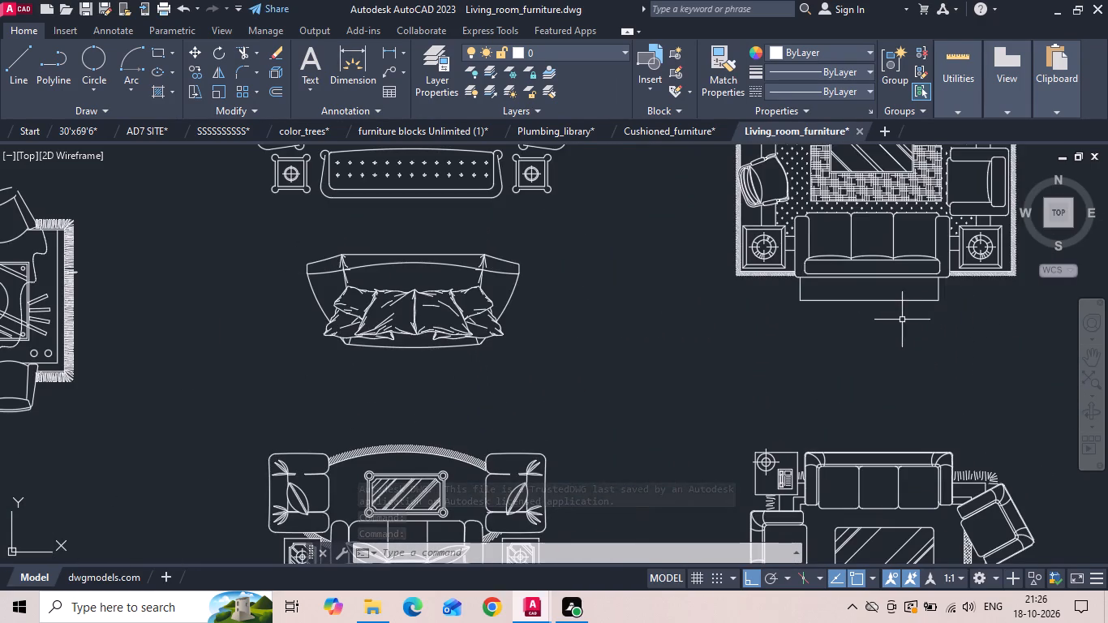
{"action": "scroll", "coordinate": [812, 275], "scroll_direction": "down", "scroll_amount": 2}
{"action": "scroll", "coordinate": [827, 451], "scroll_direction": "up", "scroll_amount": 2}
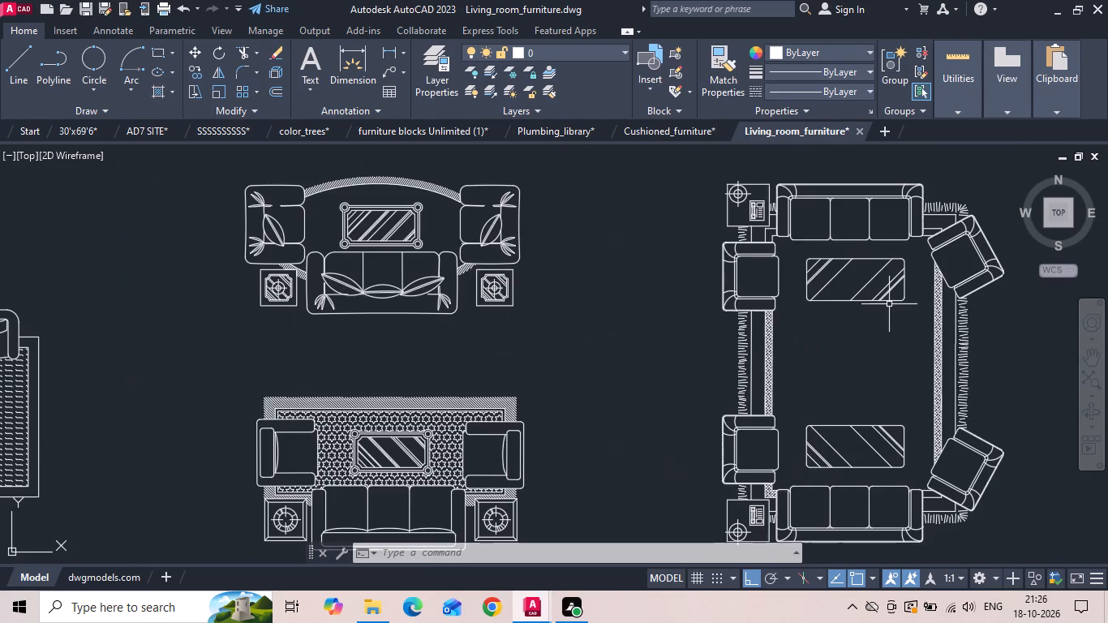
{"action": "scroll", "coordinate": [889, 304], "scroll_direction": "down", "scroll_amount": 1}
{"action": "scroll", "coordinate": [602, 440], "scroll_direction": "up", "scroll_amount": 1}
{"action": "scroll", "coordinate": [774, 439], "scroll_direction": "down", "scroll_amount": 2}
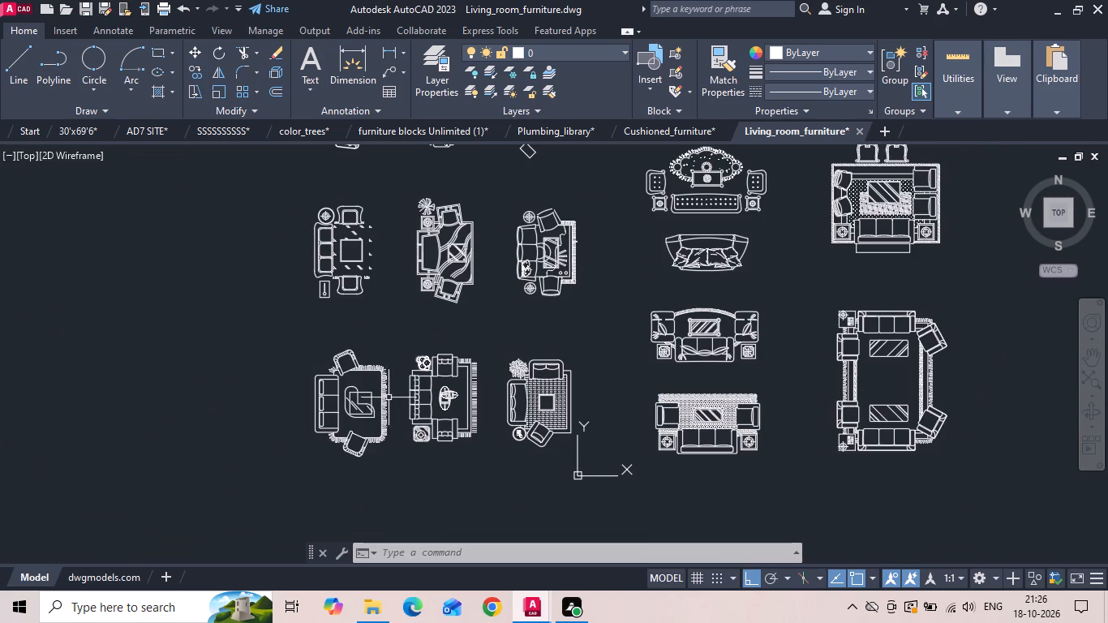
{"action": "middle_click_drag", "start_coordinate": [381, 389], "coordinate": [556, 376]}
{"action": "scroll", "coordinate": [515, 424], "scroll_direction": "down", "scroll_amount": 1}
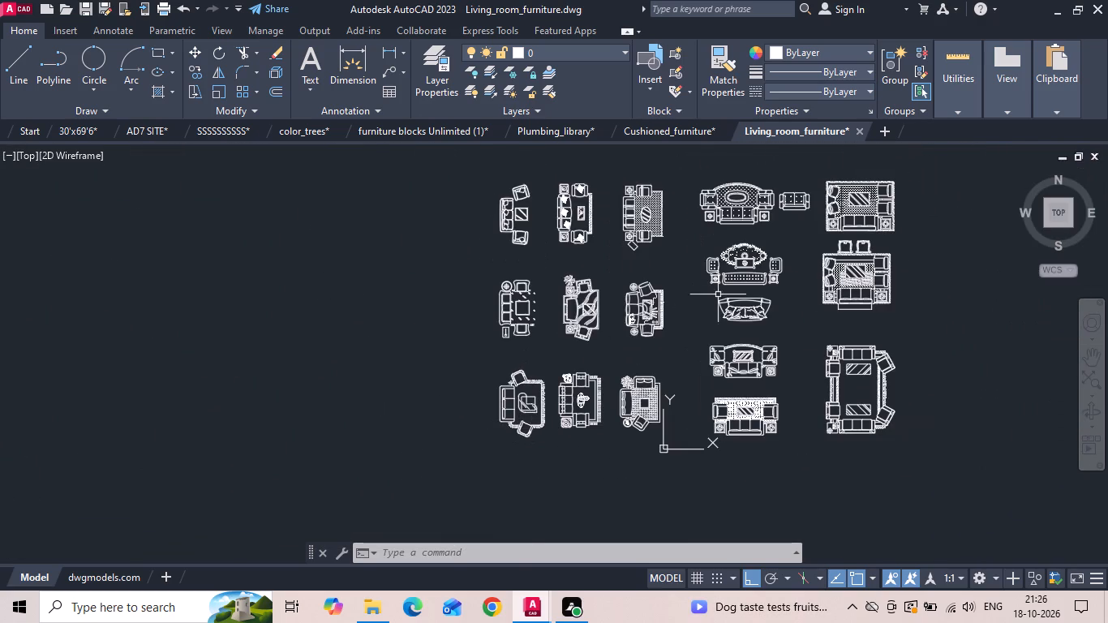
{"action": "scroll", "coordinate": [729, 290], "scroll_direction": "up", "scroll_amount": 2}
{"action": "scroll", "coordinate": [710, 361], "scroll_direction": "down", "scroll_amount": 2}
{"action": "scroll", "coordinate": [685, 243], "scroll_direction": "up", "scroll_amount": 2}
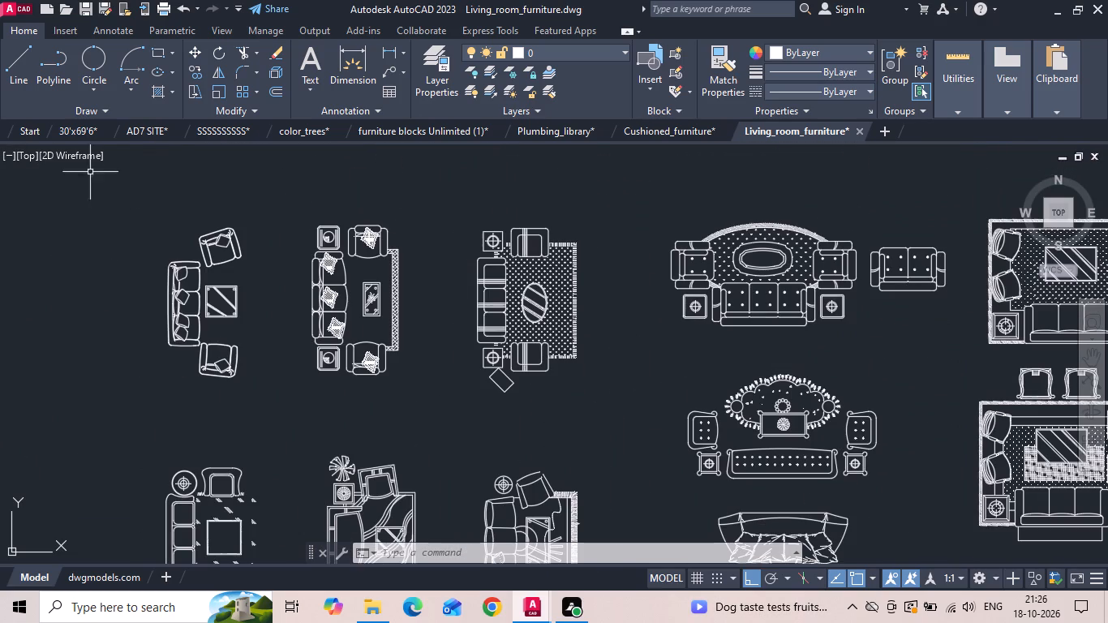
Switch to the furniture blocks Unlimited (1) drawing and examine its chair, sofa and furniture elevation sections for suitable pieces.
{"action": "left_click", "coordinate": [373, 130]}
{"action": "scroll", "coordinate": [589, 337], "scroll_direction": "down", "scroll_amount": 3}
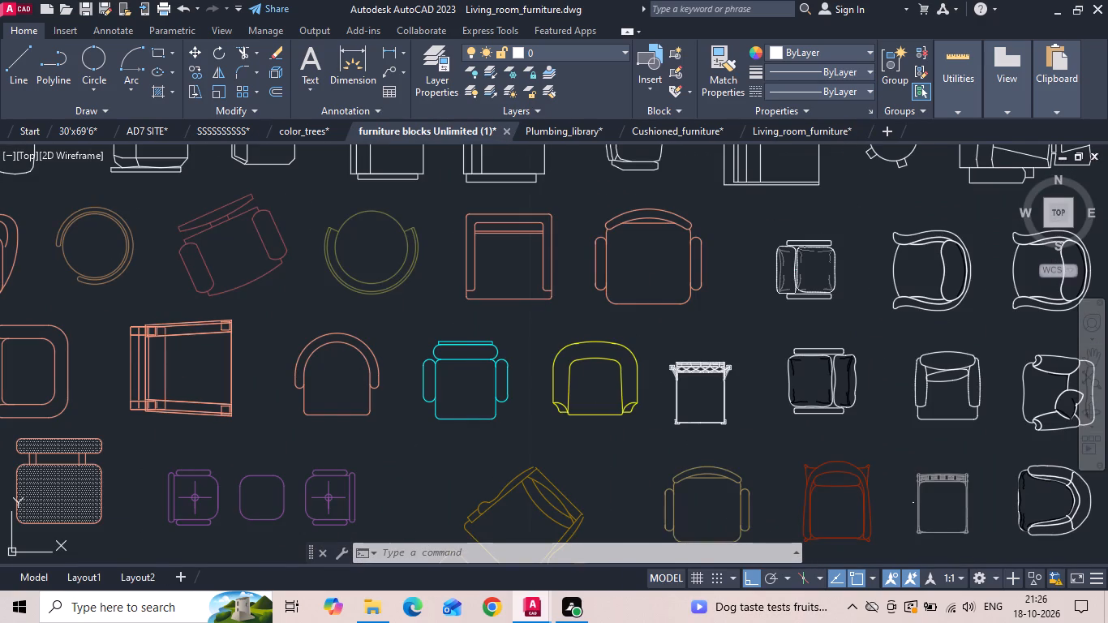
{"action": "scroll", "coordinate": [591, 338], "scroll_direction": "down", "scroll_amount": 5}
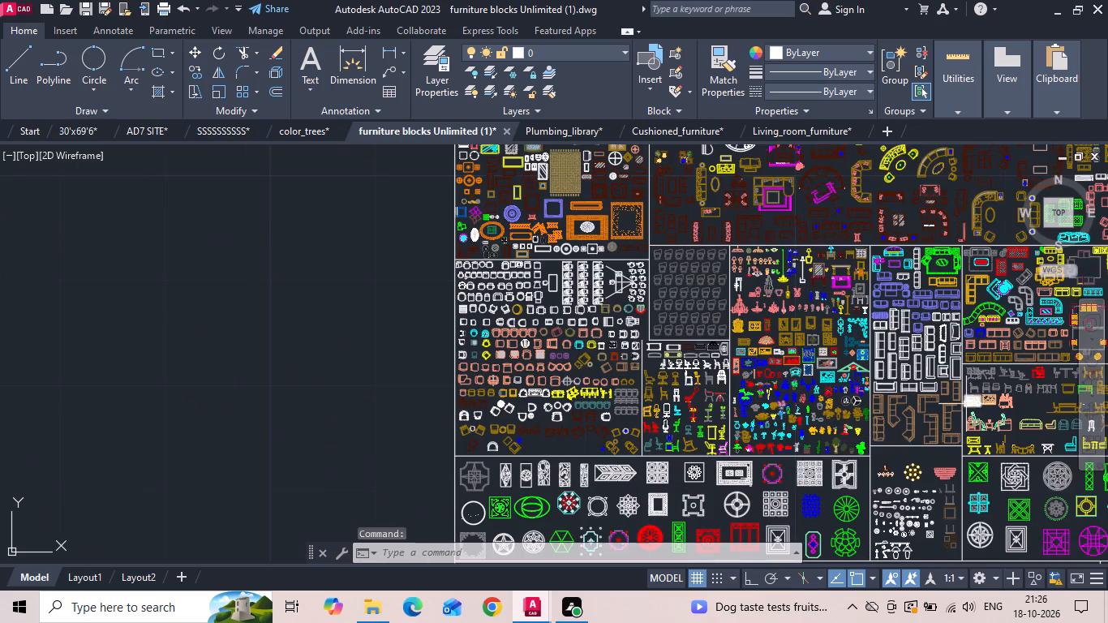
{"action": "scroll", "coordinate": [966, 404], "scroll_direction": "up", "scroll_amount": 3}
{"action": "scroll", "coordinate": [436, 304], "scroll_direction": "down", "scroll_amount": 1}
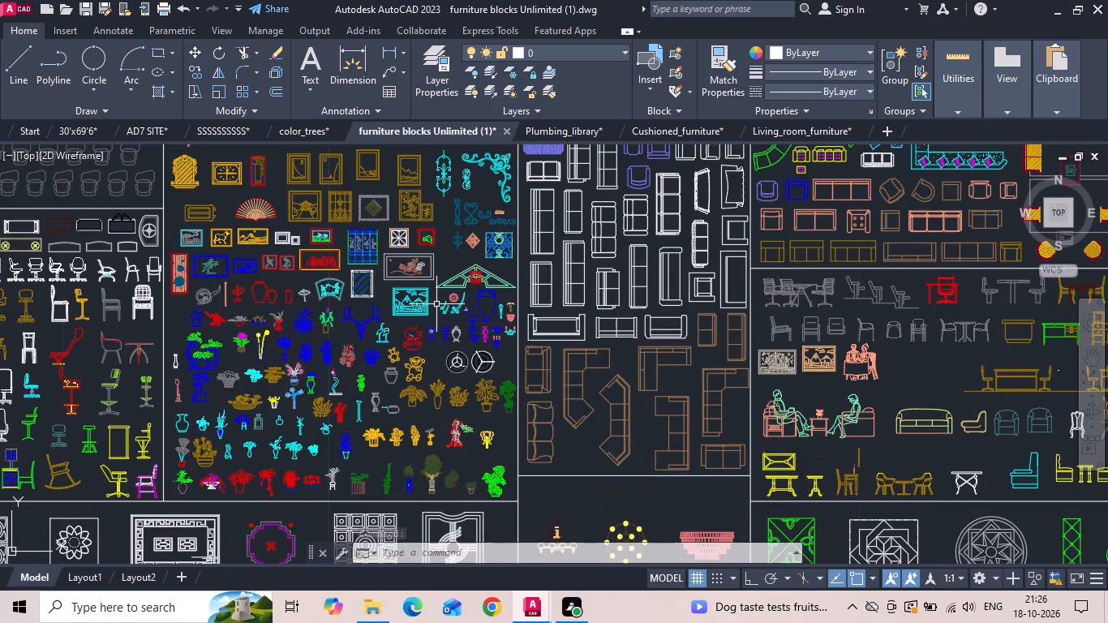
{"action": "scroll", "coordinate": [383, 298], "scroll_direction": "down", "scroll_amount": 1}
{"action": "scroll", "coordinate": [904, 337], "scroll_direction": "up", "scroll_amount": 2}
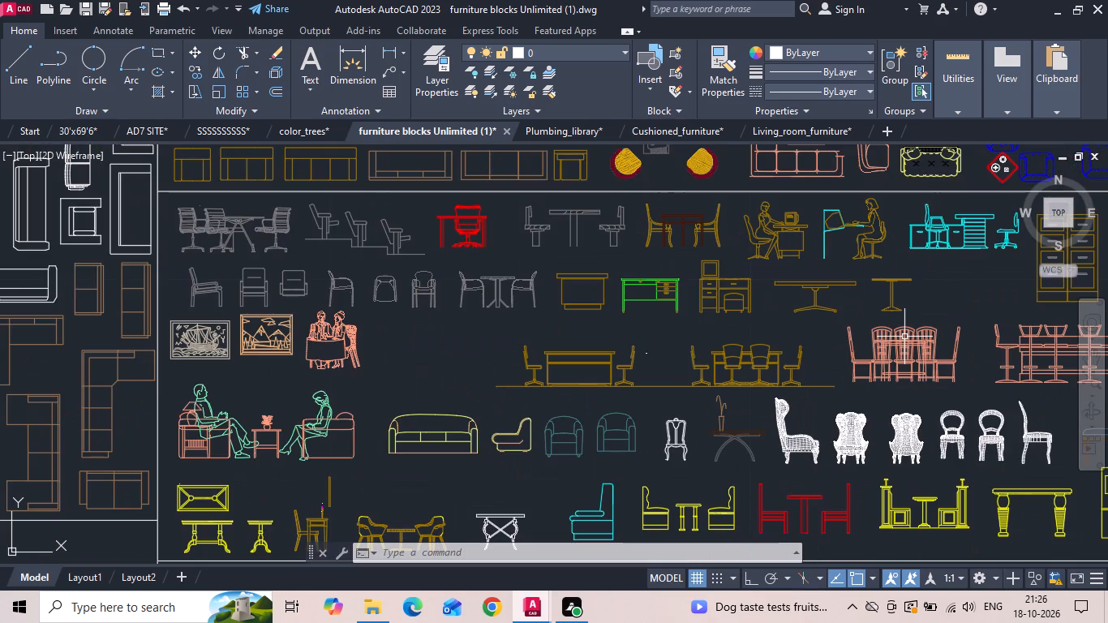
{"action": "scroll", "coordinate": [595, 303], "scroll_direction": "down", "scroll_amount": 1}
{"action": "scroll", "coordinate": [436, 288], "scroll_direction": "down", "scroll_amount": 1}
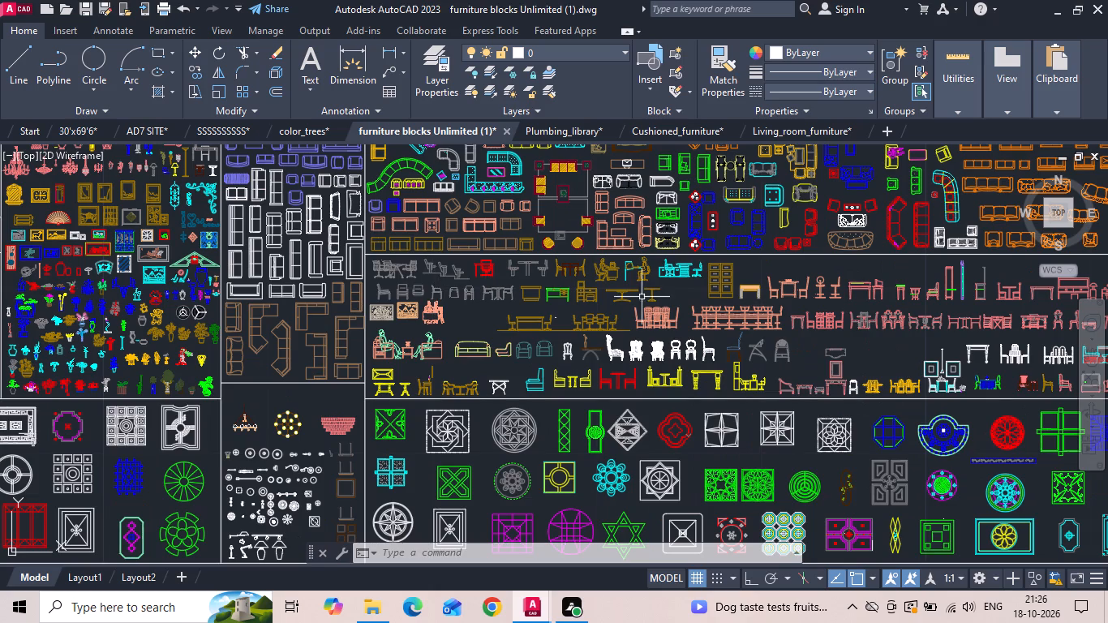
{"action": "scroll", "coordinate": [855, 310], "scroll_direction": "up", "scroll_amount": 2}
{"action": "middle_click_drag", "start_coordinate": [825, 312], "coordinate": [487, 333]}
{"action": "scroll", "coordinate": [487, 333], "scroll_direction": "down", "scroll_amount": 1}
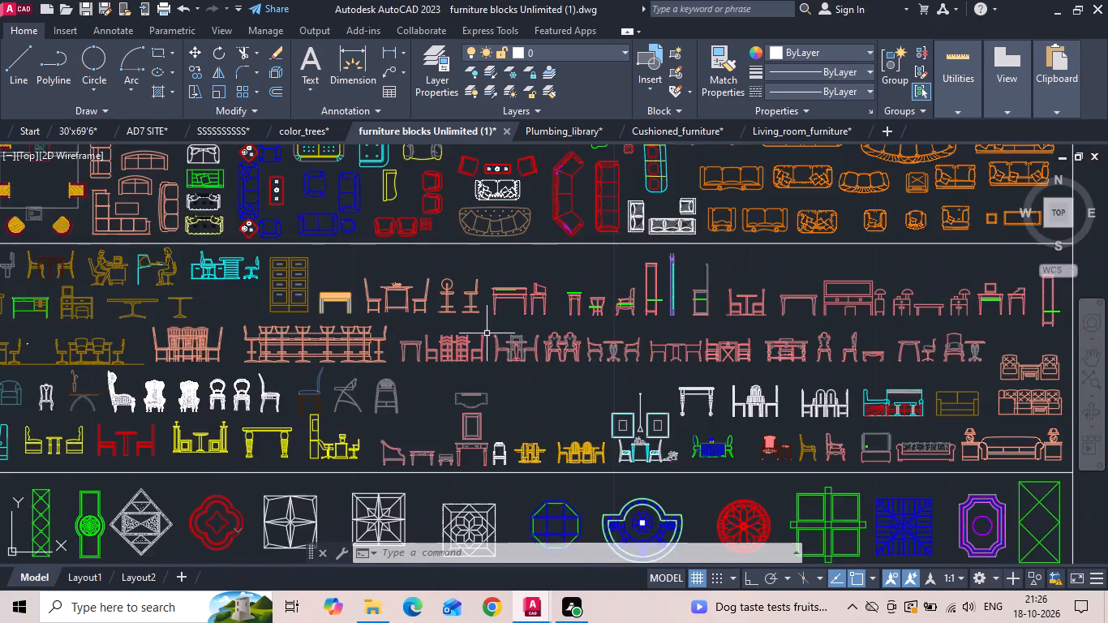
{"action": "scroll", "coordinate": [487, 333], "scroll_direction": "down", "scroll_amount": 1}
Examine the plan-view sofa sets and seating layouts above the furniture elevations for pieces that suit the house.
{"action": "middle_click_drag", "start_coordinate": [742, 191], "coordinate": [788, 315]}
{"action": "scroll", "coordinate": [433, 308], "scroll_direction": "up", "scroll_amount": 1}
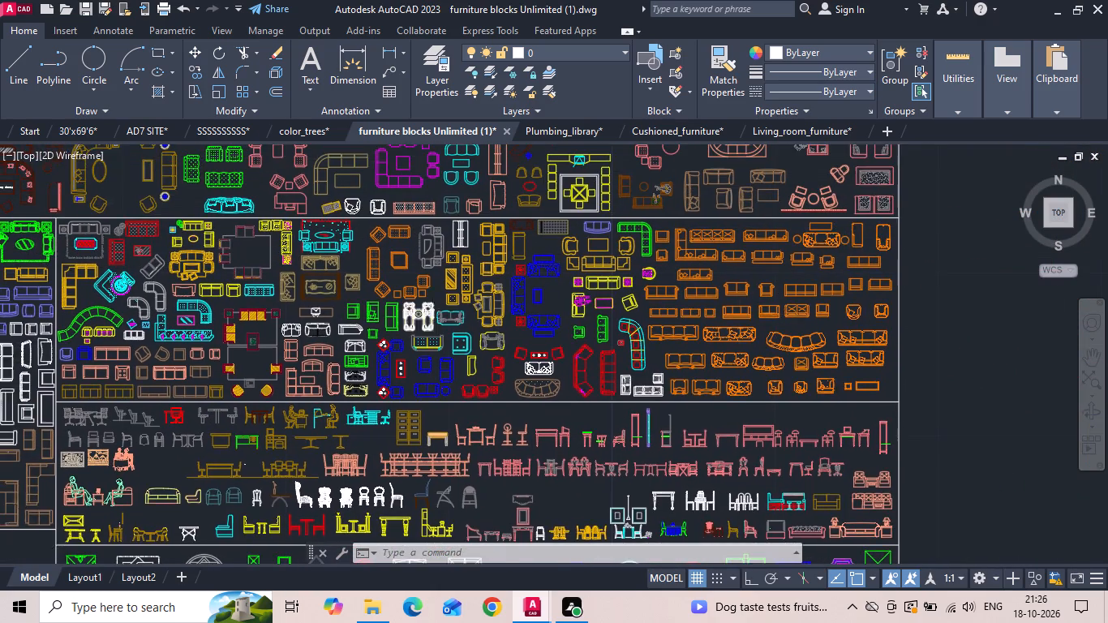
{"action": "scroll", "coordinate": [433, 308], "scroll_direction": "up", "scroll_amount": 1}
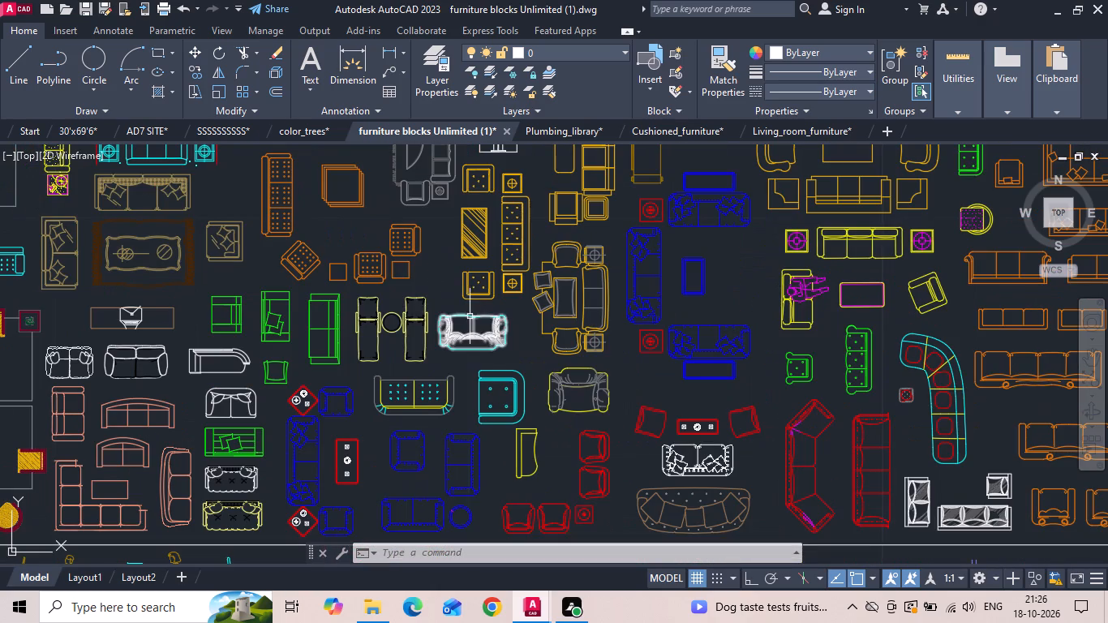
{"action": "middle_click_drag", "start_coordinate": [801, 250], "coordinate": [622, 404]}
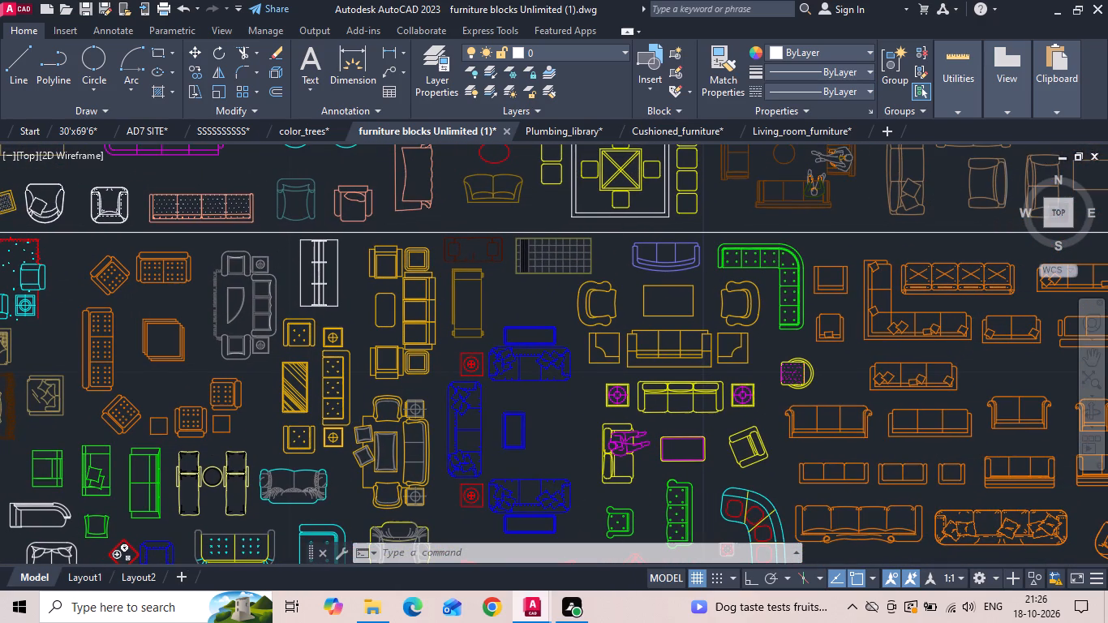
{"action": "middle_click_drag", "start_coordinate": [622, 404], "coordinate": [931, 359]}
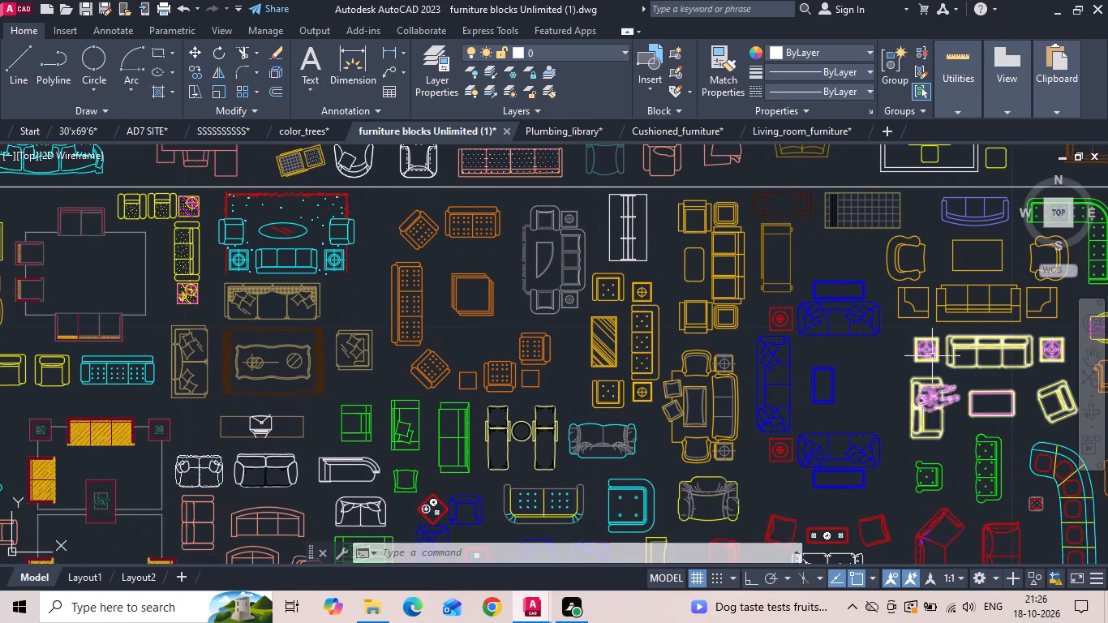
{"action": "middle_click_drag", "start_coordinate": [517, 351], "coordinate": [691, 359]}
{"action": "middle_click_drag", "start_coordinate": [453, 357], "coordinate": [598, 317]}
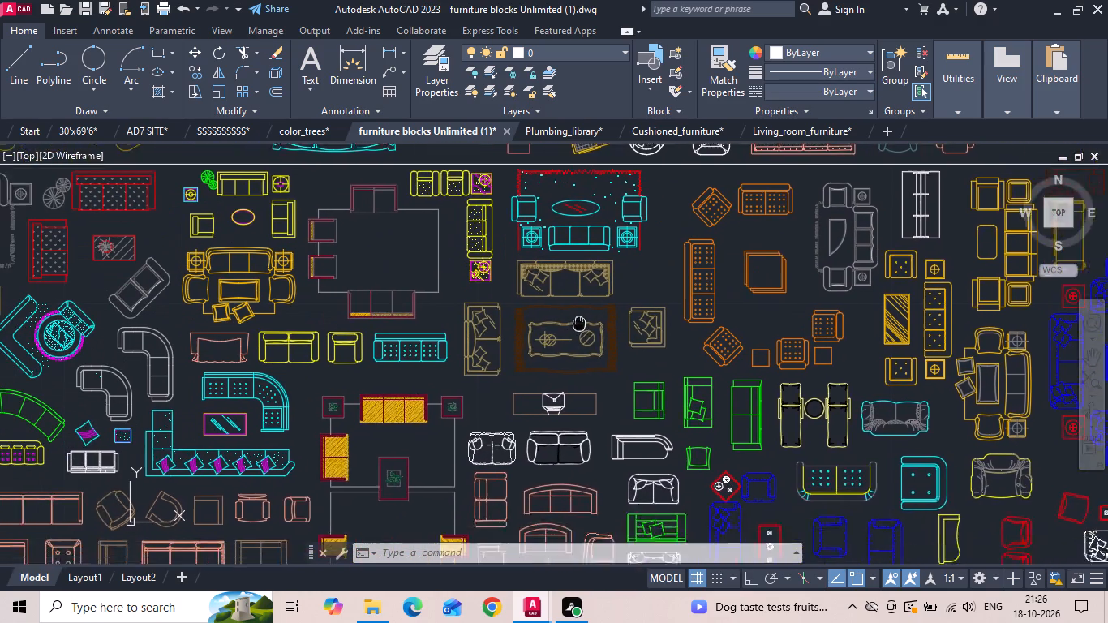
{"action": "middle_click_drag", "start_coordinate": [598, 317], "coordinate": [741, 281]}
{"action": "middle_click_drag", "start_coordinate": [532, 358], "coordinate": [746, 249]}
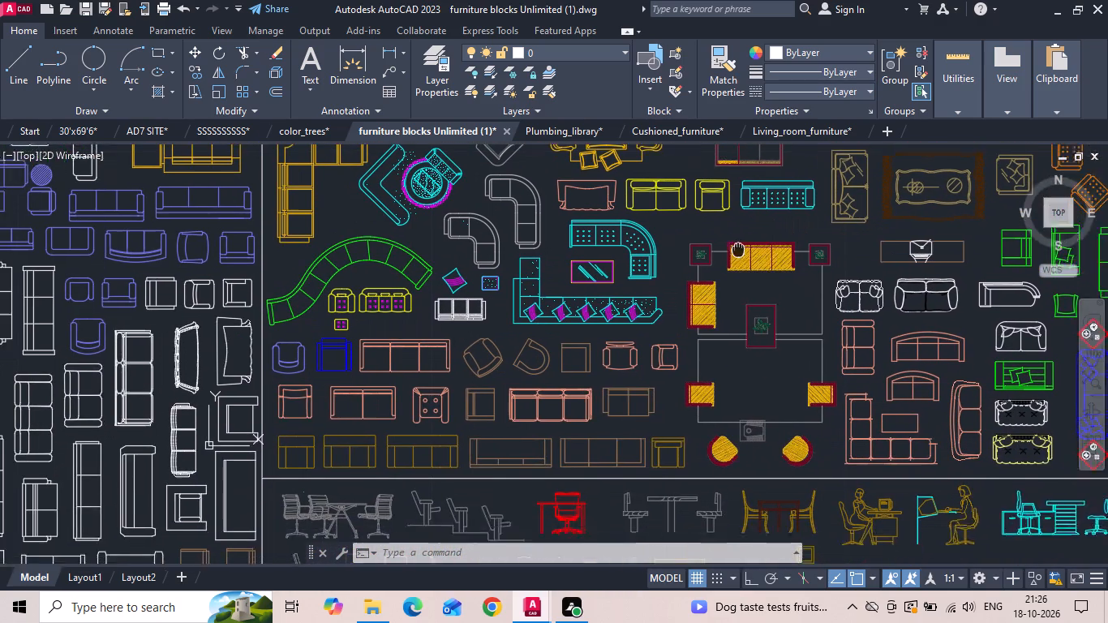
{"action": "middle_click_drag", "start_coordinate": [746, 249], "coordinate": [750, 247]}
{"action": "middle_click_drag", "start_coordinate": [548, 249], "coordinate": [688, 399]}
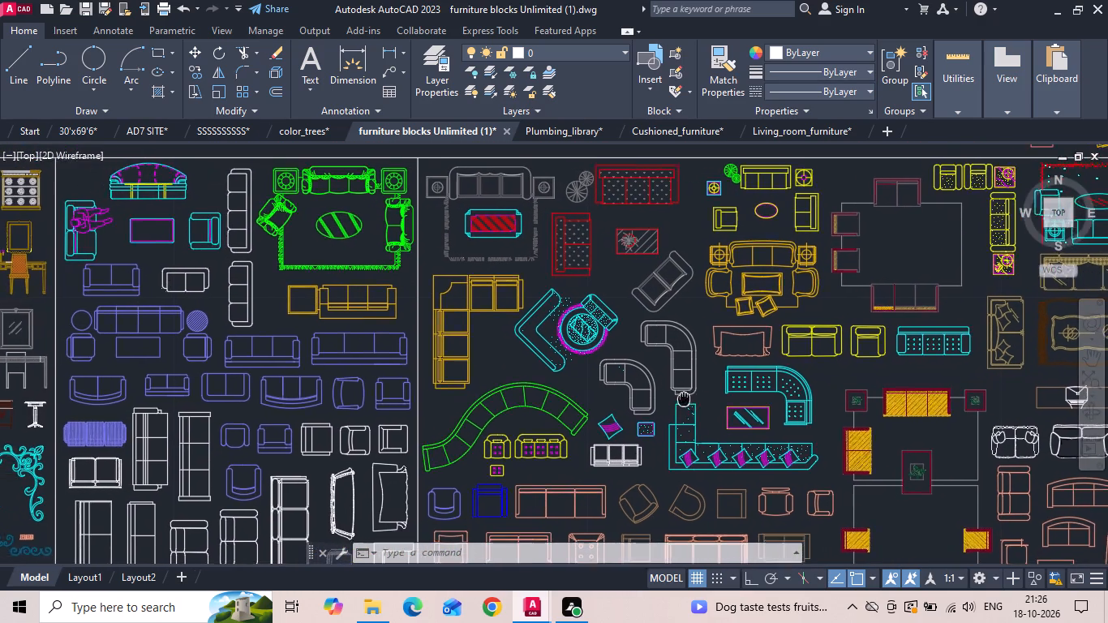
{"action": "middle_click_drag", "start_coordinate": [688, 399], "coordinate": [689, 398]}
{"action": "middle_click_drag", "start_coordinate": [517, 372], "coordinate": [726, 291]}
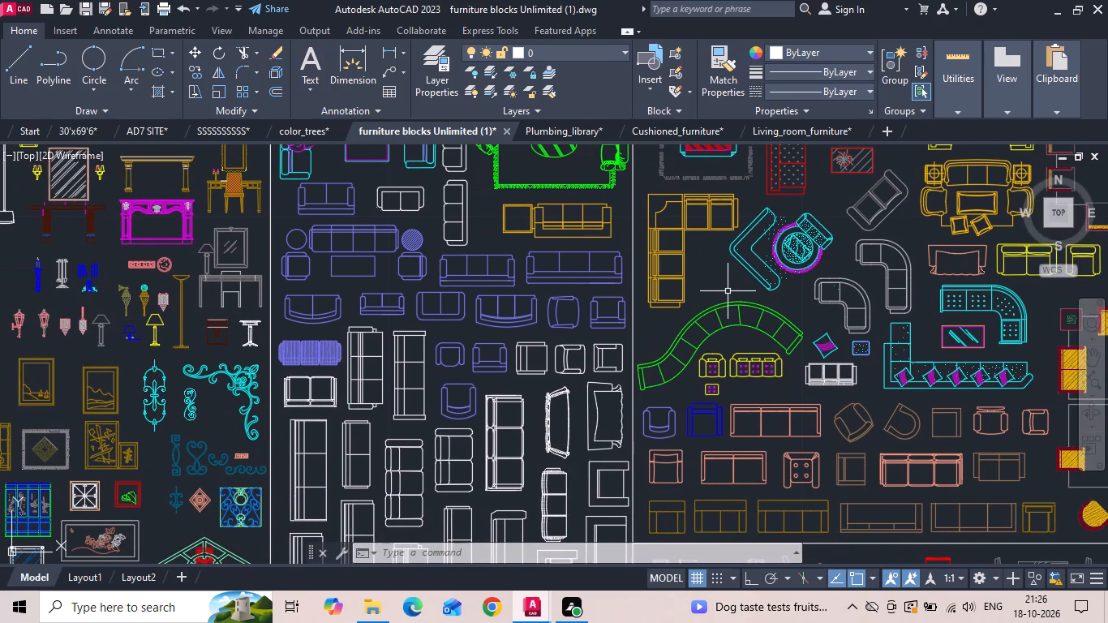
Examine the wall decor, floor-pattern and light-fixture sections of the block library.
{"action": "scroll", "coordinate": [622, 266], "scroll_direction": "down", "scroll_amount": 1}
{"action": "middle_click_drag", "start_coordinate": [461, 383], "coordinate": [686, 287]}
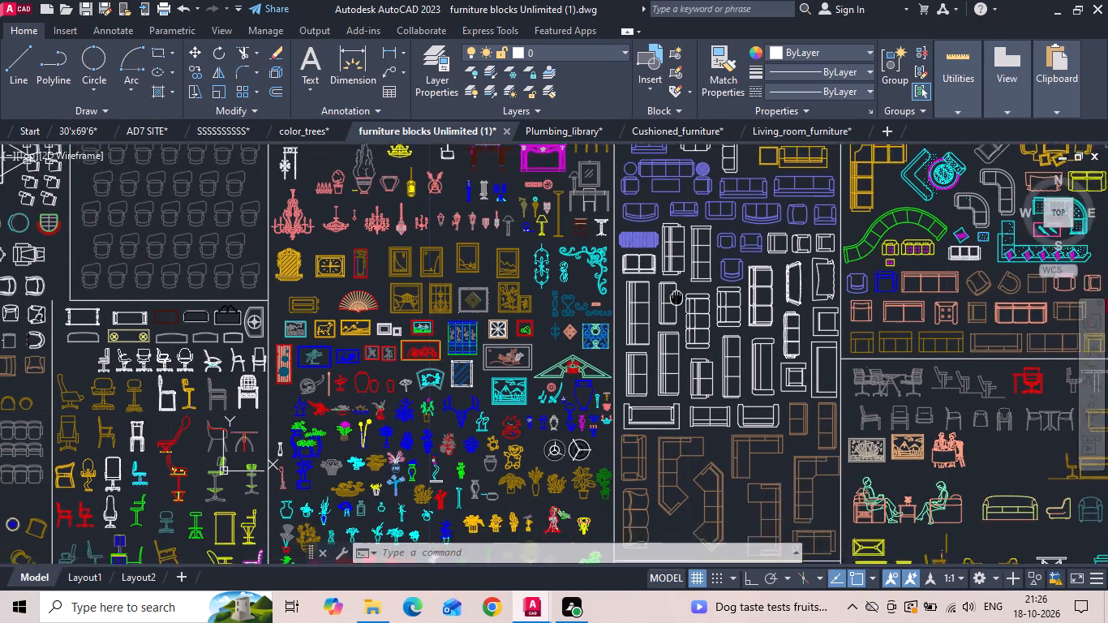
{"action": "middle_click_drag", "start_coordinate": [686, 287], "coordinate": [716, 254]}
{"action": "middle_click_drag", "start_coordinate": [724, 400], "coordinate": [754, 251]}
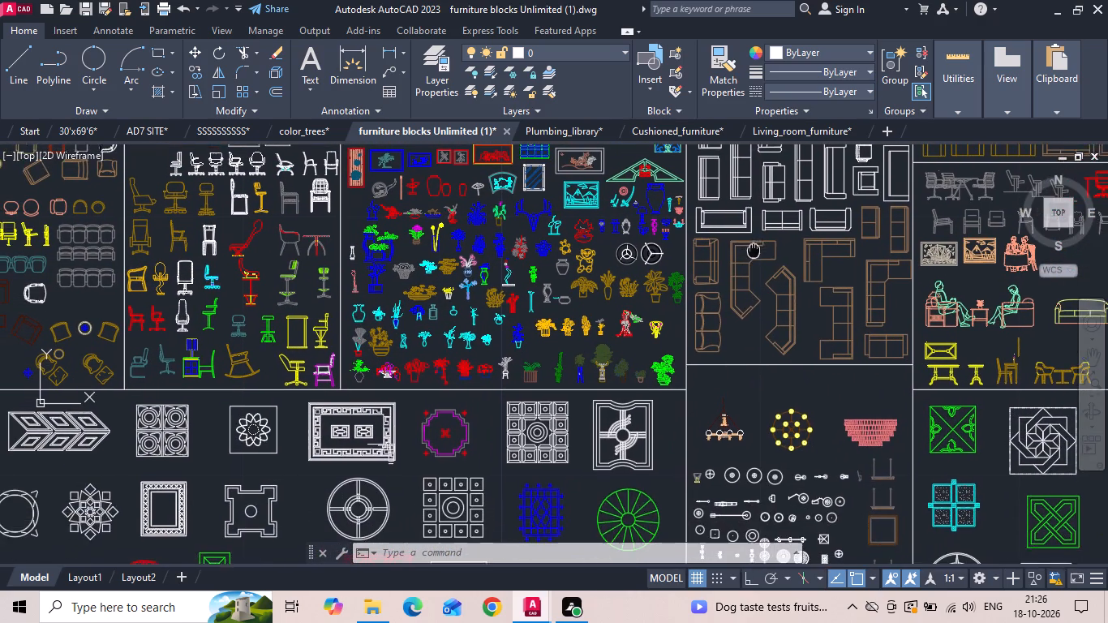
{"action": "middle_click_drag", "start_coordinate": [432, 444], "coordinate": [564, 270]}
{"action": "middle_click_drag", "start_coordinate": [533, 402], "coordinate": [535, 388]}
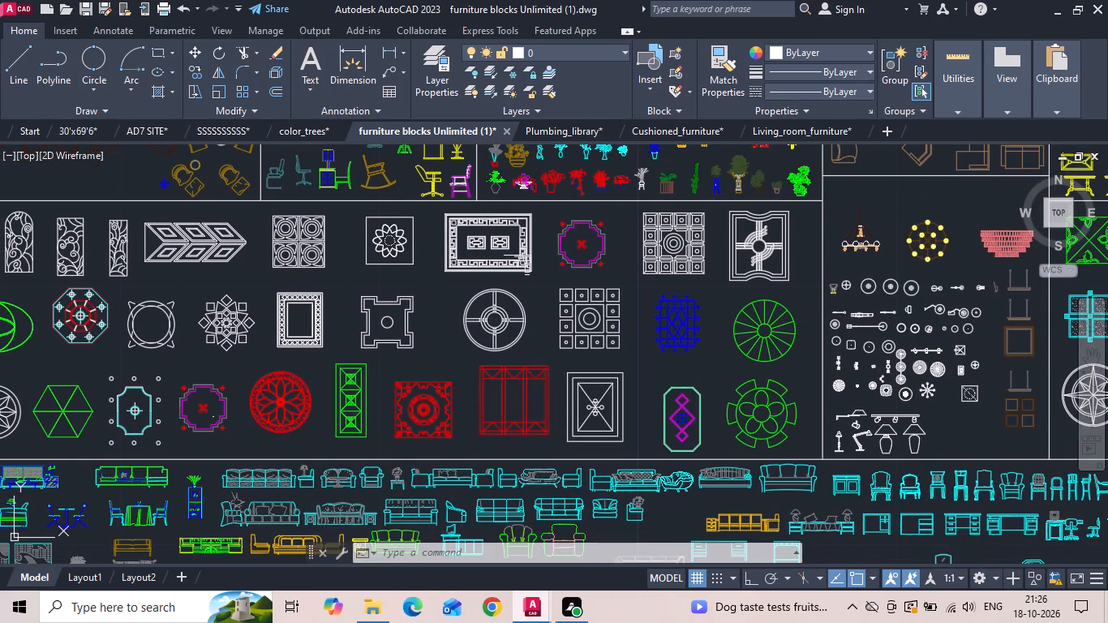
{"action": "scroll", "coordinate": [939, 312], "scroll_direction": "up", "scroll_amount": 3}
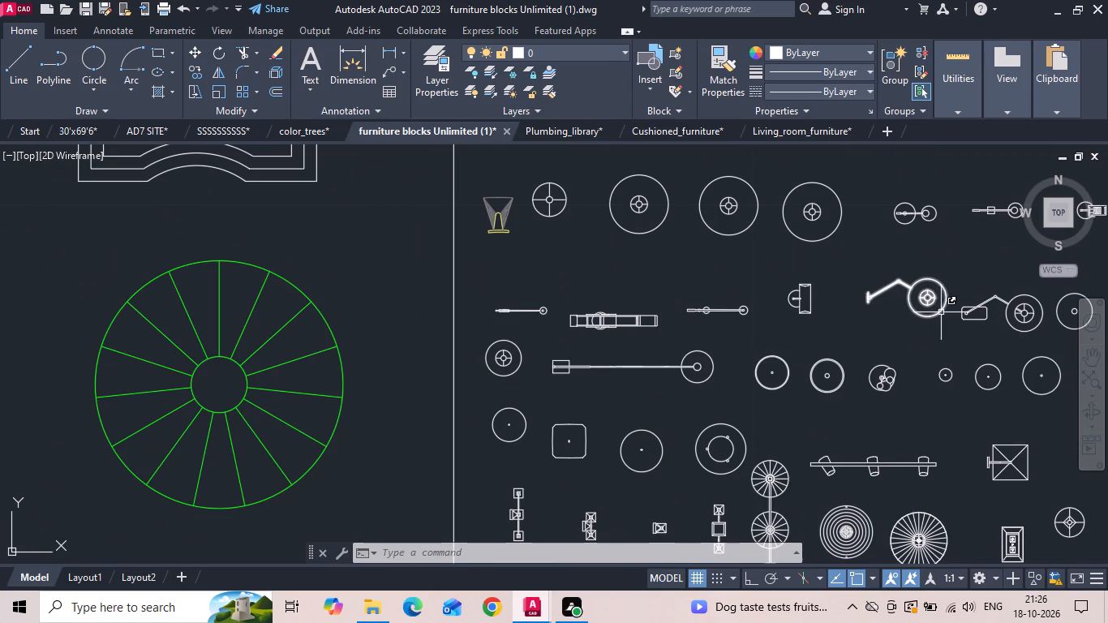
{"action": "scroll", "coordinate": [491, 271], "scroll_direction": "down", "scroll_amount": 1}
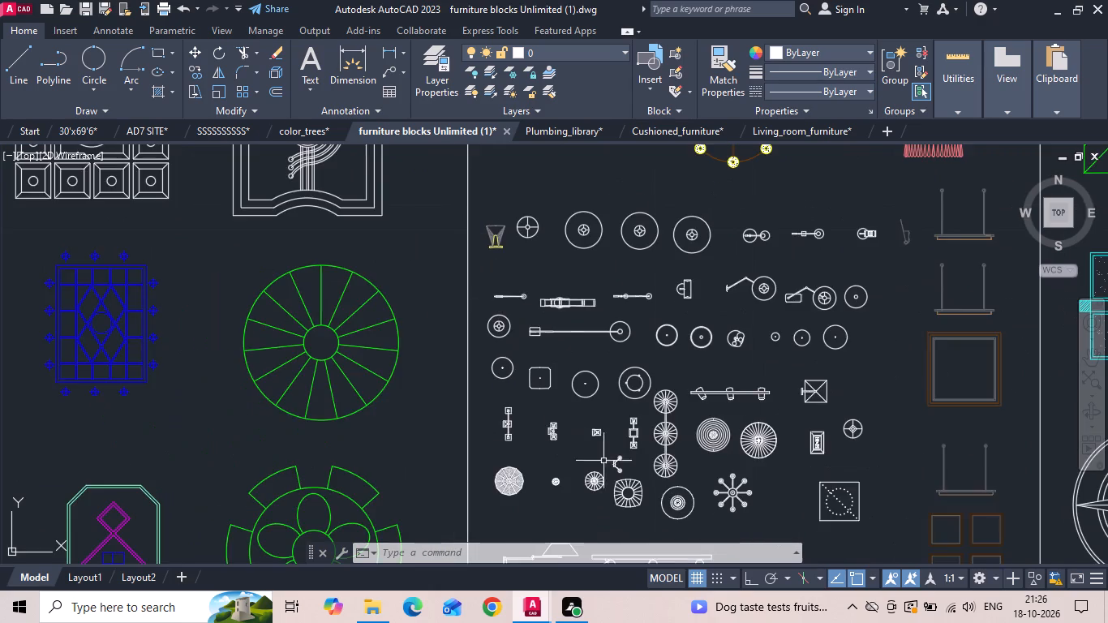
{"action": "scroll", "coordinate": [697, 458], "scroll_direction": "up", "scroll_amount": 2}
{"action": "scroll", "coordinate": [641, 451], "scroll_direction": "down", "scroll_amount": 3}
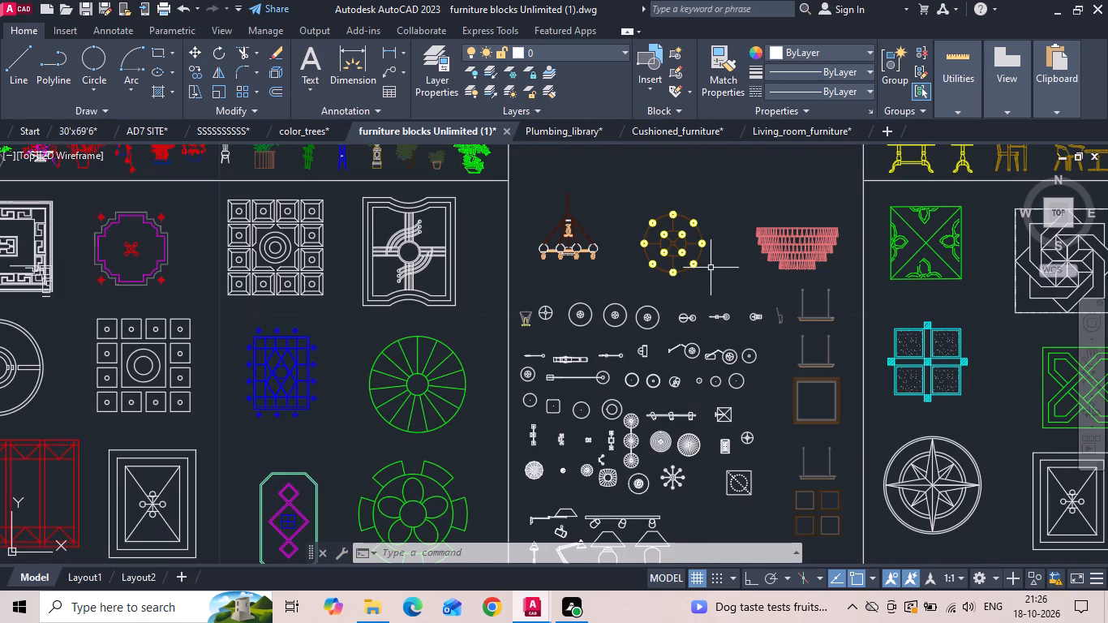
{"action": "scroll", "coordinate": [739, 326], "scroll_direction": "up", "scroll_amount": 3}
{"action": "scroll", "coordinate": [709, 282], "scroll_direction": "down", "scroll_amount": 3}
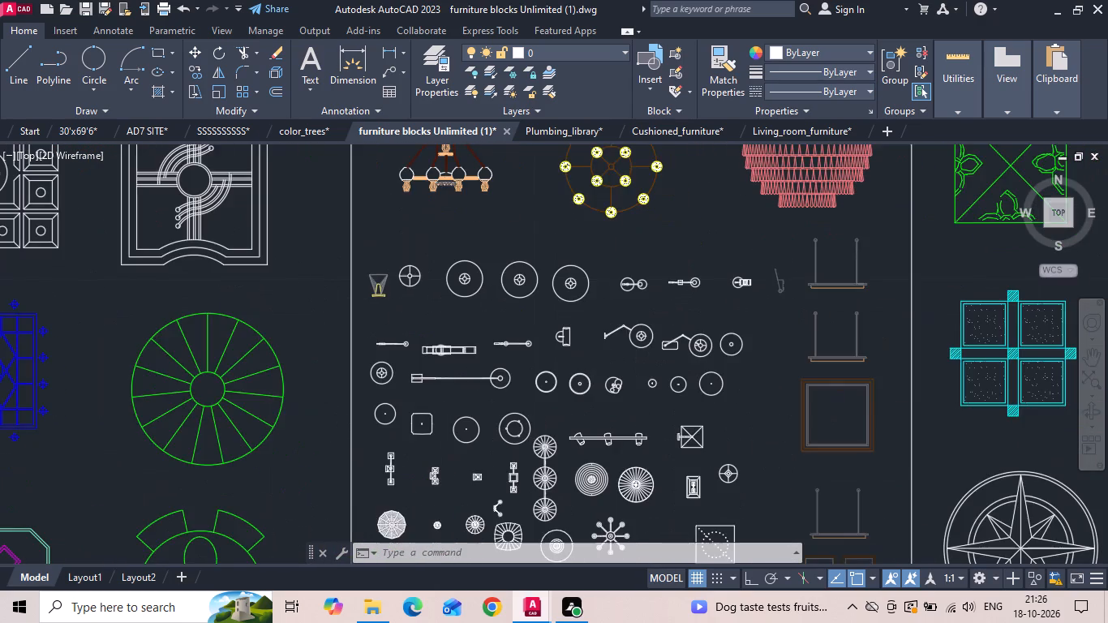
{"action": "scroll", "coordinate": [702, 276], "scroll_direction": "down", "scroll_amount": 1}
{"action": "scroll", "coordinate": [675, 349], "scroll_direction": "down", "scroll_amount": 1}
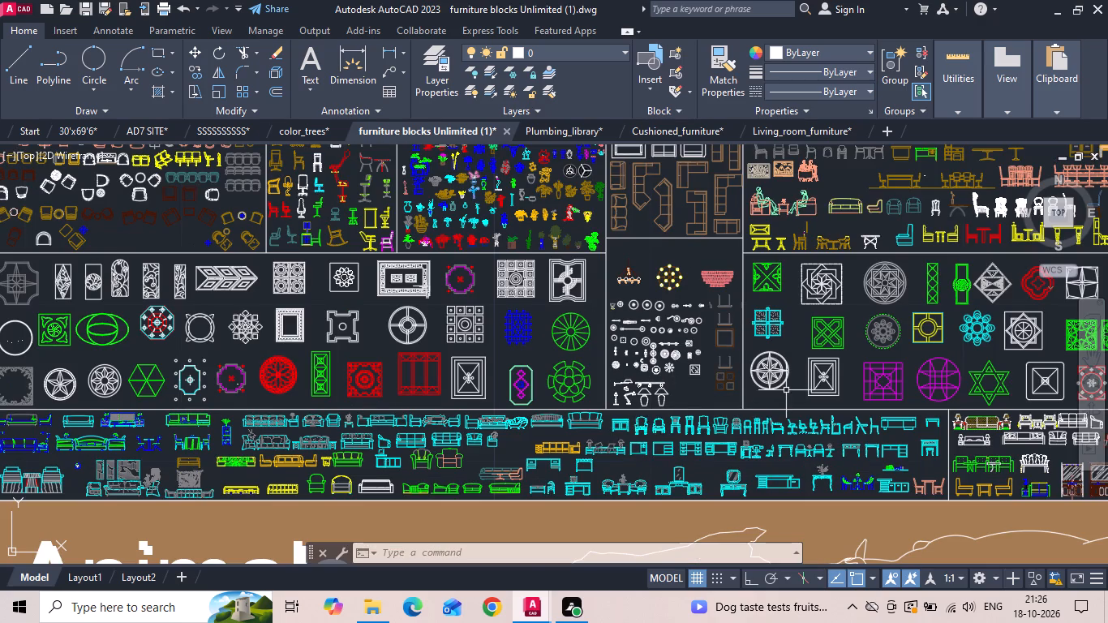
Examine the strip of sofa, chair, cabinet and table elevations between the floor patterns and the Animals section.
{"action": "middle_click_drag", "start_coordinate": [758, 390], "coordinate": [148, 366]}
{"action": "middle_click_drag", "start_coordinate": [526, 392], "coordinate": [624, 277]}
{"action": "scroll", "coordinate": [887, 303], "scroll_direction": "up", "scroll_amount": 2}
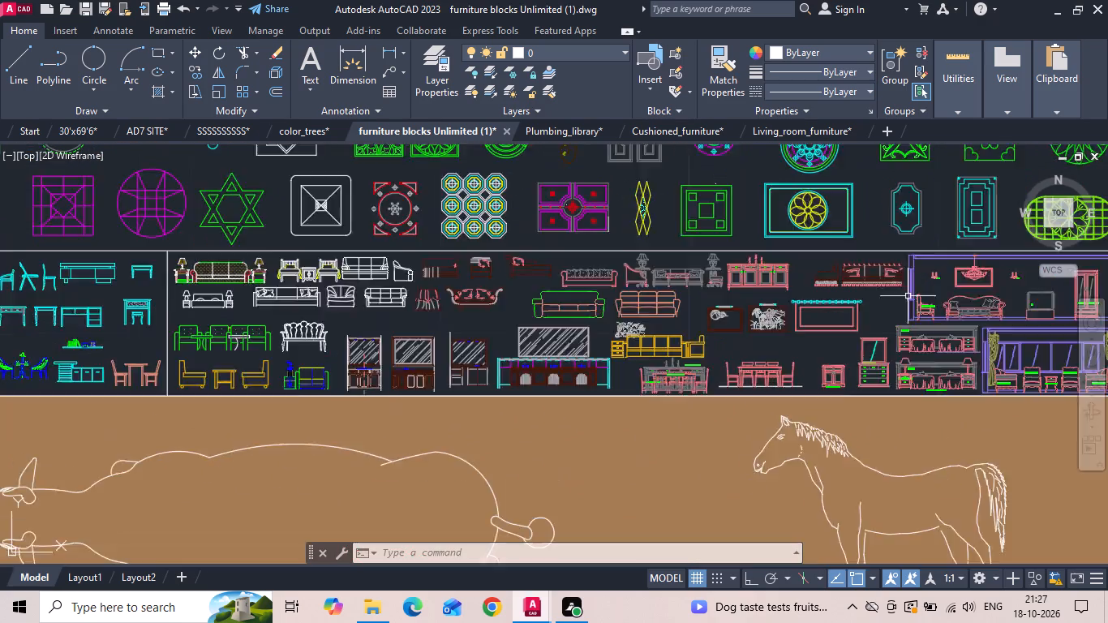
{"action": "scroll", "coordinate": [912, 294], "scroll_direction": "up", "scroll_amount": 1}
{"action": "scroll", "coordinate": [915, 293], "scroll_direction": "down", "scroll_amount": 2}
{"action": "scroll", "coordinate": [655, 322], "scroll_direction": "down", "scroll_amount": 1}
{"action": "middle_click_drag", "start_coordinate": [535, 311], "coordinate": [973, 324]}
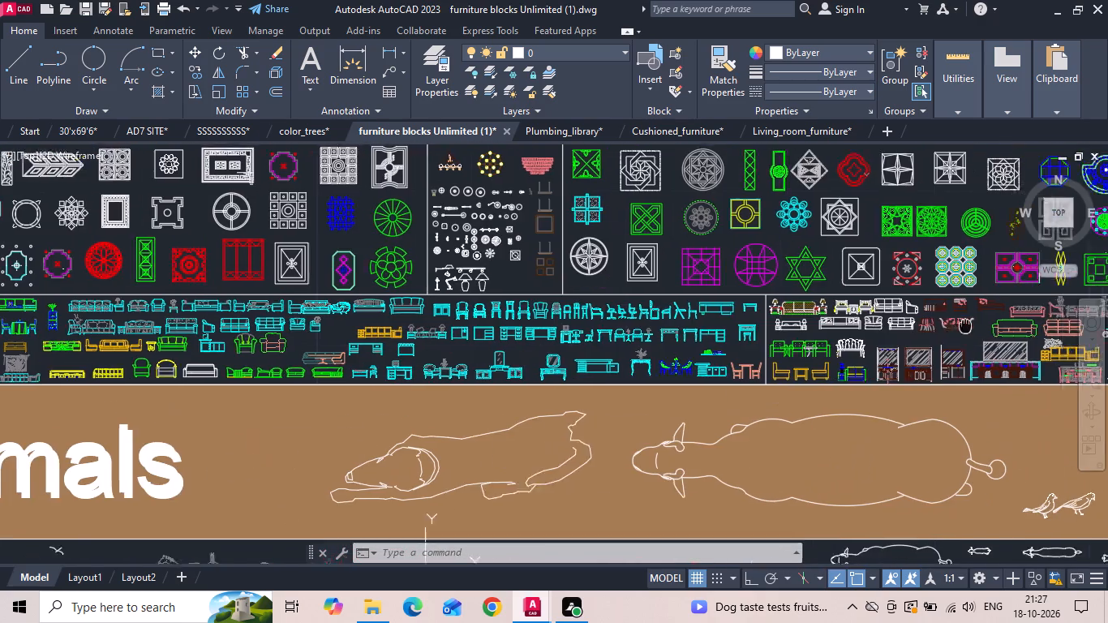
{"action": "middle_click_drag", "start_coordinate": [973, 324], "coordinate": [977, 323]}
{"action": "scroll", "coordinate": [641, 314], "scroll_direction": "up", "scroll_amount": 2}
{"action": "scroll", "coordinate": [641, 314], "scroll_direction": "down", "scroll_amount": 2}
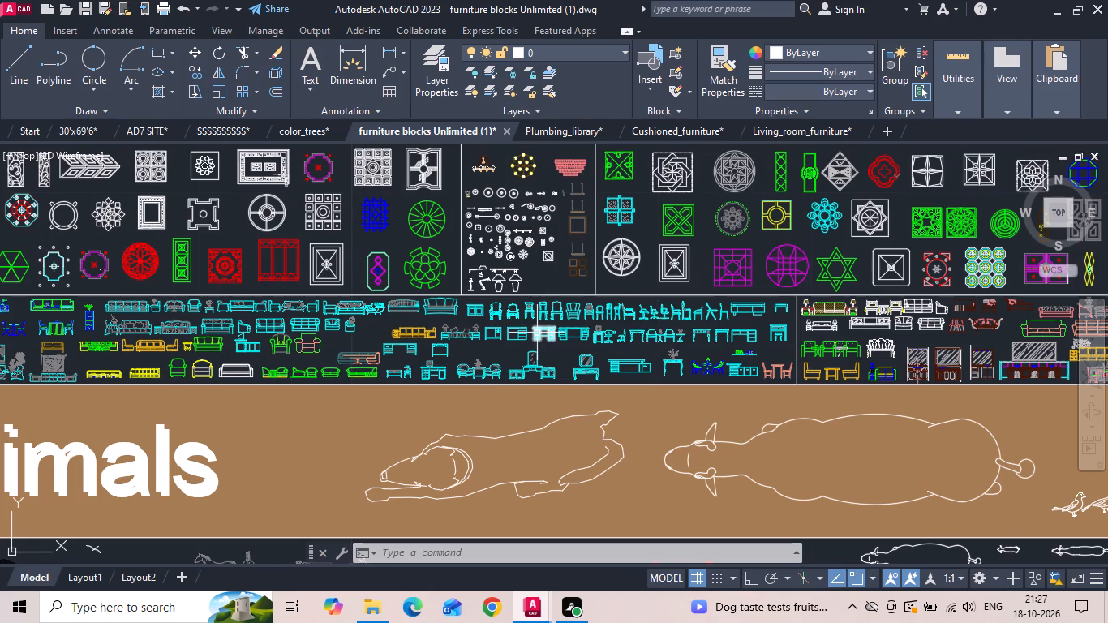
{"action": "middle_click_drag", "start_coordinate": [537, 333], "coordinate": [884, 335]}
{"action": "middle_click_drag", "start_coordinate": [526, 335], "coordinate": [665, 330]}
Examine the plan-view chair blocks and the neighbouring auditorium seating and lamp blocks.
{"action": "middle_click_drag", "start_coordinate": [483, 219], "coordinate": [453, 412]}
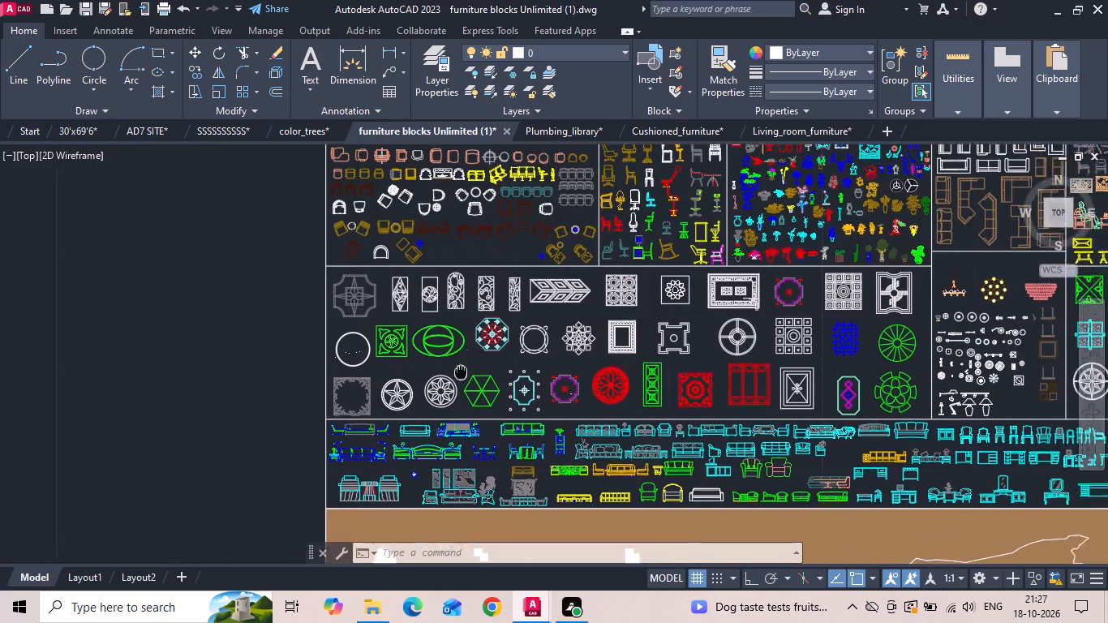
{"action": "middle_click_drag", "start_coordinate": [453, 412], "coordinate": [449, 442]}
{"action": "middle_click_drag", "start_coordinate": [449, 275], "coordinate": [451, 311]}
{"action": "scroll", "coordinate": [451, 311], "scroll_direction": "up", "scroll_amount": 2}
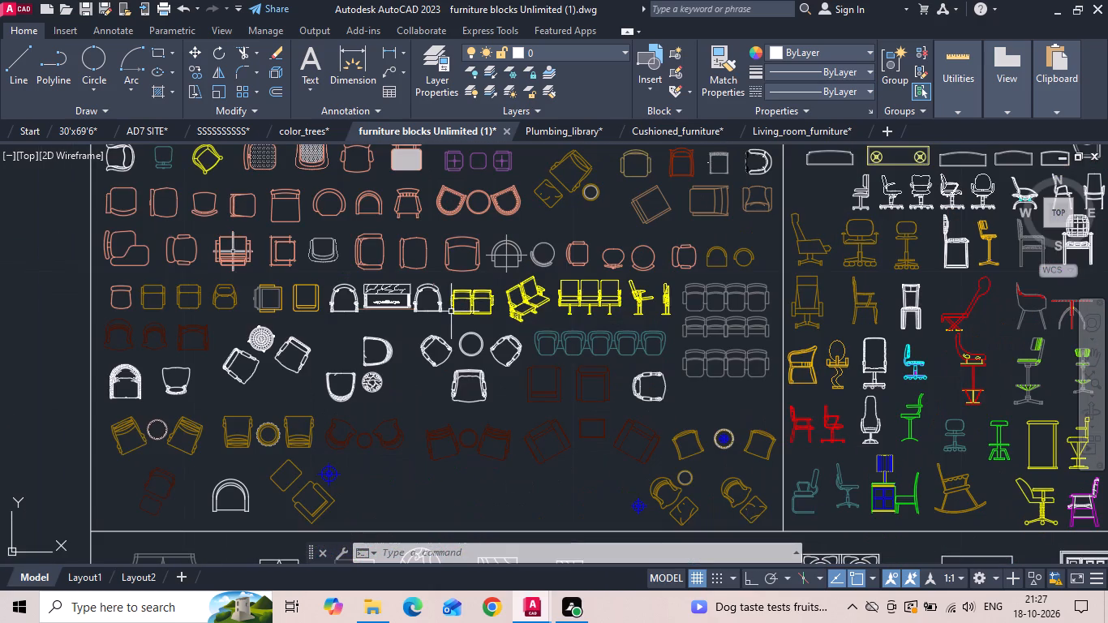
{"action": "scroll", "coordinate": [450, 395], "scroll_direction": "down", "scroll_amount": 3}
{"action": "scroll", "coordinate": [681, 276], "scroll_direction": "up", "scroll_amount": 3}
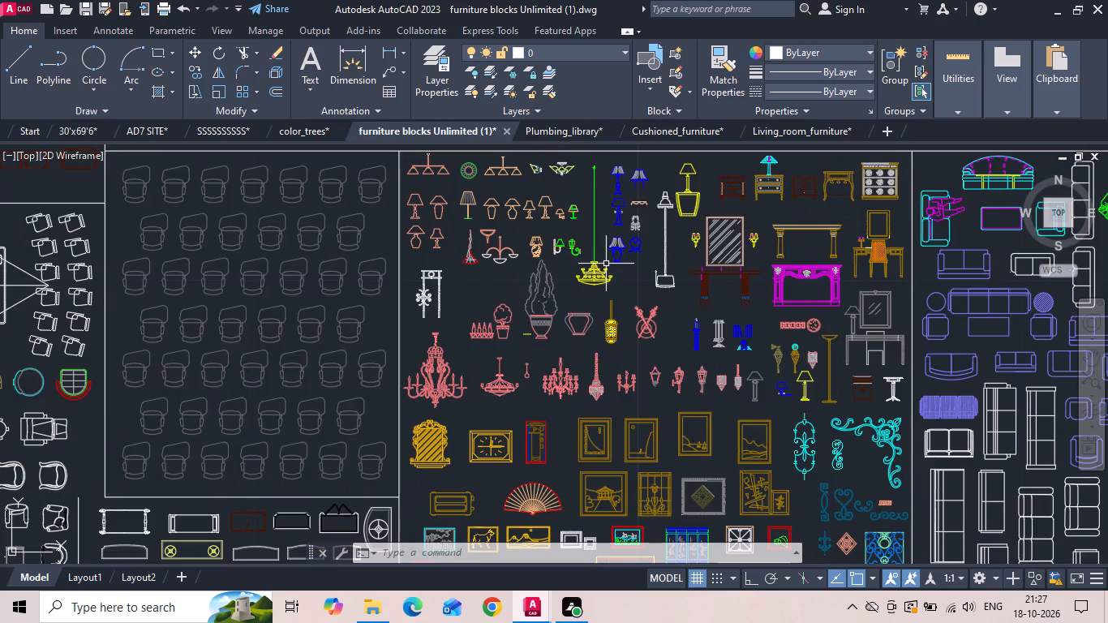
{"action": "middle_click_drag", "start_coordinate": [577, 240], "coordinate": [812, 385]}
{"action": "scroll", "coordinate": [451, 295], "scroll_direction": "down", "scroll_amount": 2}
{"action": "scroll", "coordinate": [175, 226], "scroll_direction": "up", "scroll_amount": 1}
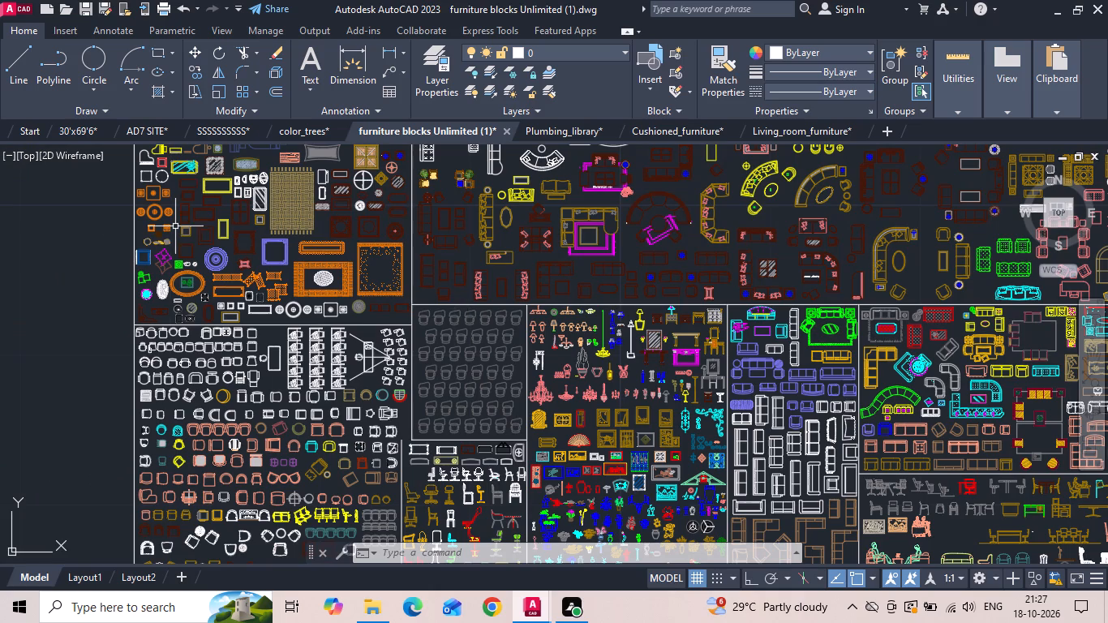
Examine the rug, table and piano blocks and the bed layouts above them in the block library.
{"action": "middle_click_drag", "start_coordinate": [203, 234], "coordinate": [402, 282]}
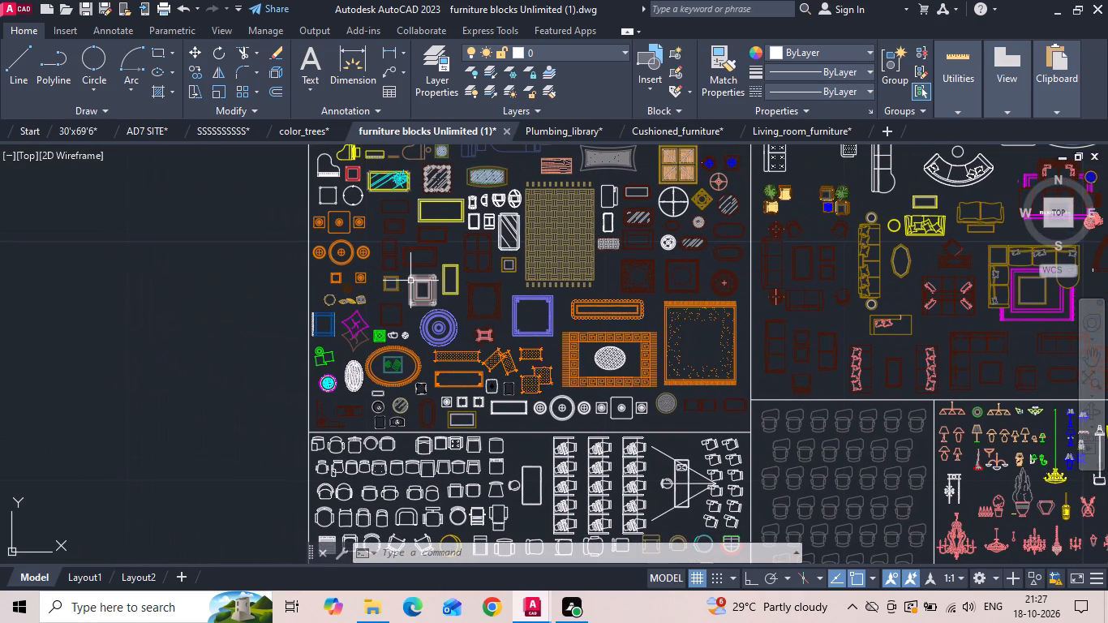
{"action": "middle_click_drag", "start_coordinate": [381, 207], "coordinate": [379, 305]}
{"action": "scroll", "coordinate": [370, 246], "scroll_direction": "up", "scroll_amount": 2}
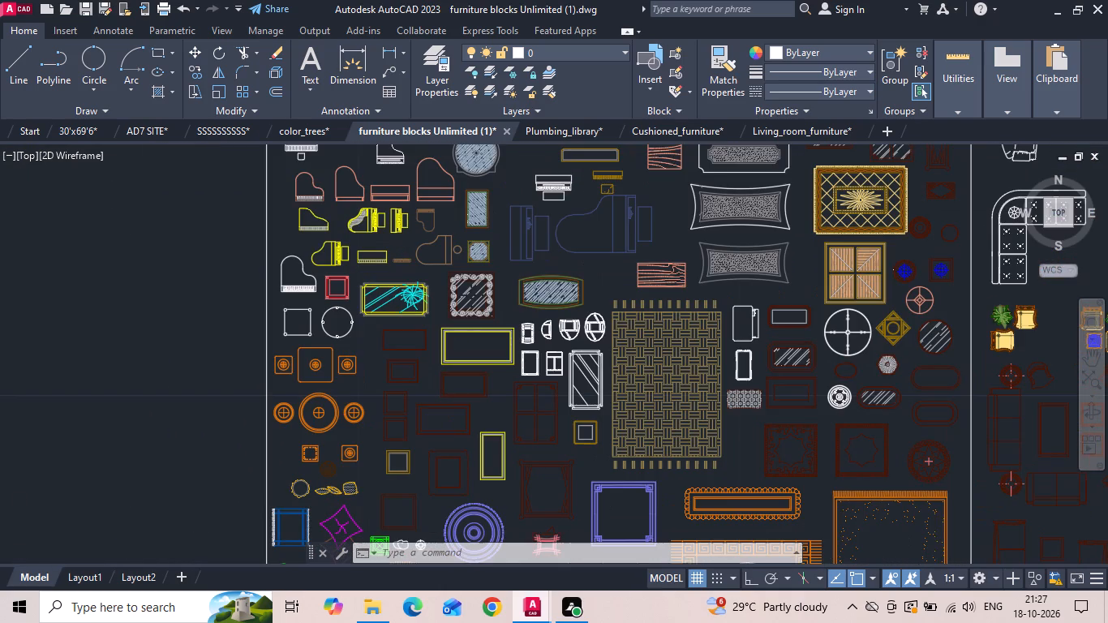
{"action": "middle_click_drag", "start_coordinate": [379, 247], "coordinate": [430, 429]}
{"action": "scroll", "coordinate": [412, 388], "scroll_direction": "down", "scroll_amount": 1}
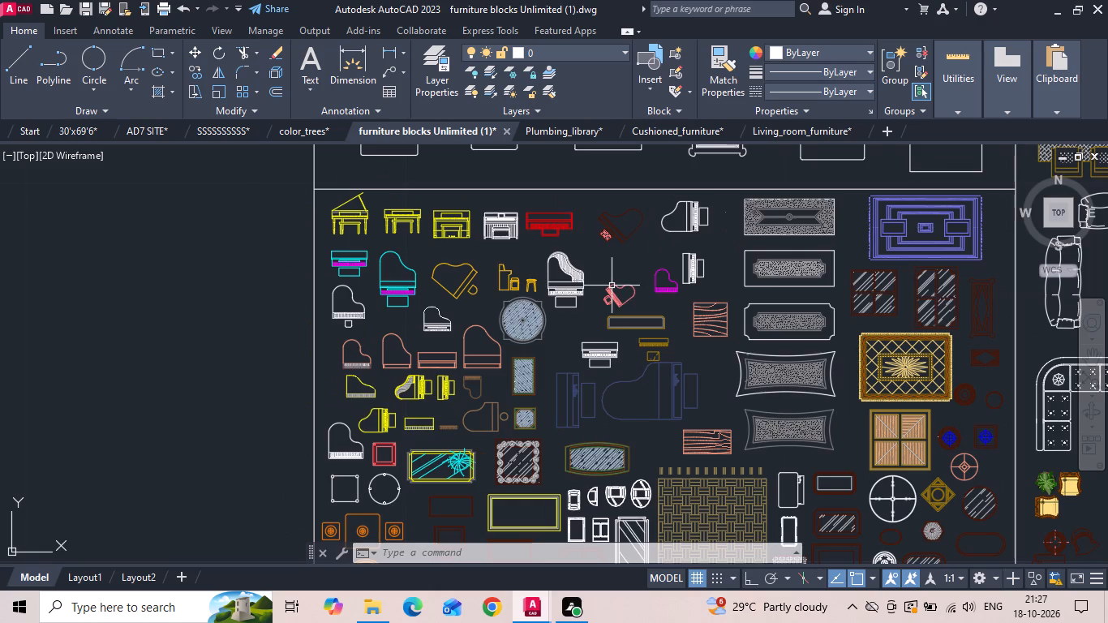
{"action": "scroll", "coordinate": [436, 238], "scroll_direction": "up", "scroll_amount": 2}
{"action": "scroll", "coordinate": [365, 278], "scroll_direction": "down", "scroll_amount": 3}
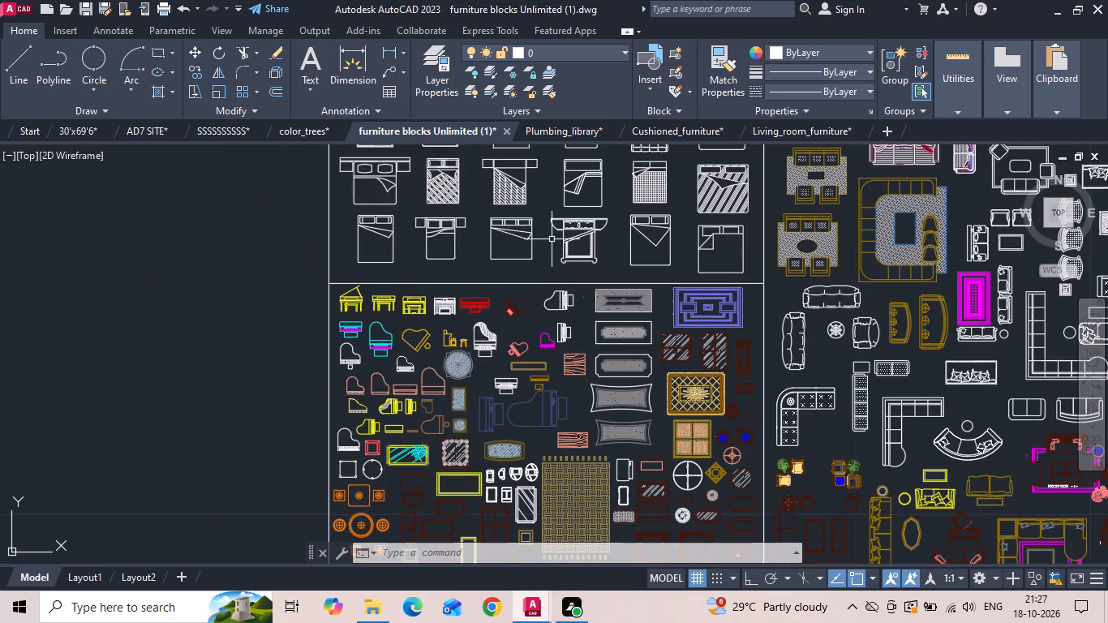
{"action": "middle_click_drag", "start_coordinate": [553, 234], "coordinate": [500, 462]}
{"action": "scroll", "coordinate": [439, 300], "scroll_direction": "down", "scroll_amount": 1}
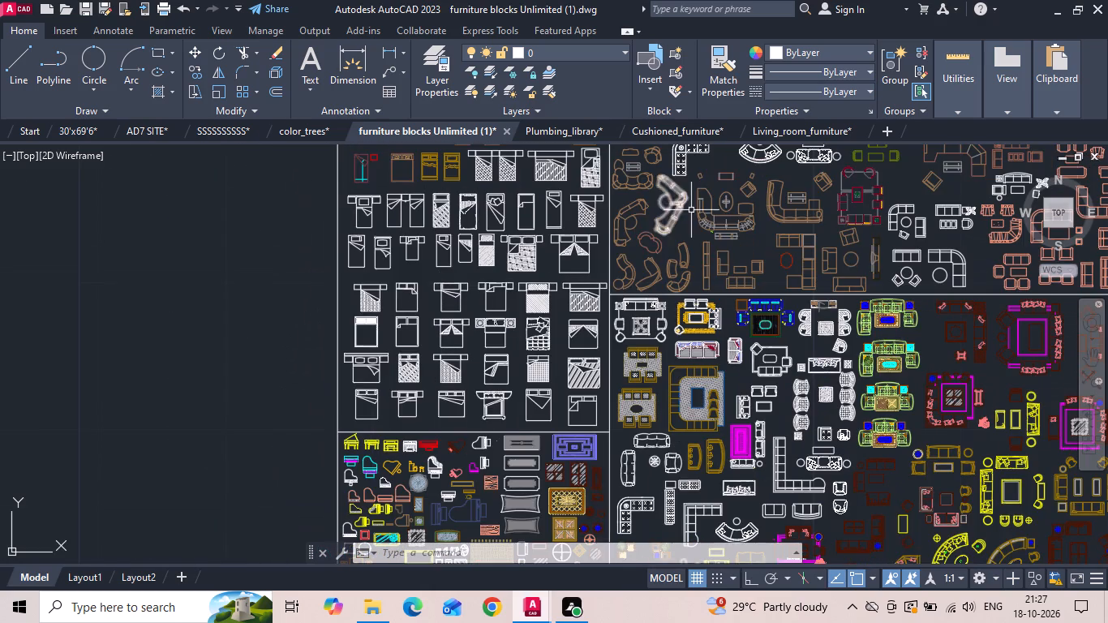
Examine the plan-view sofa sets and corner seating layouts between the bed blocks and the office desks.
{"action": "middle_click_drag", "start_coordinate": [689, 222], "coordinate": [634, 339]}
{"action": "scroll", "coordinate": [825, 374], "scroll_direction": "up", "scroll_amount": 3}
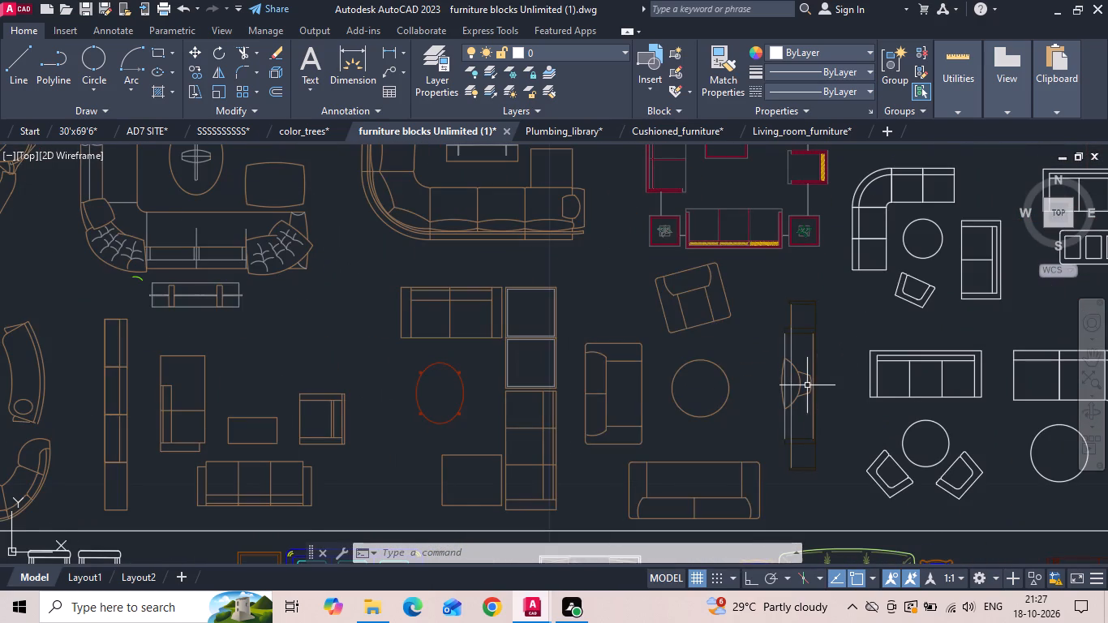
{"action": "scroll", "coordinate": [779, 388], "scroll_direction": "down", "scroll_amount": 1}
{"action": "left_click", "coordinate": [802, 382]}
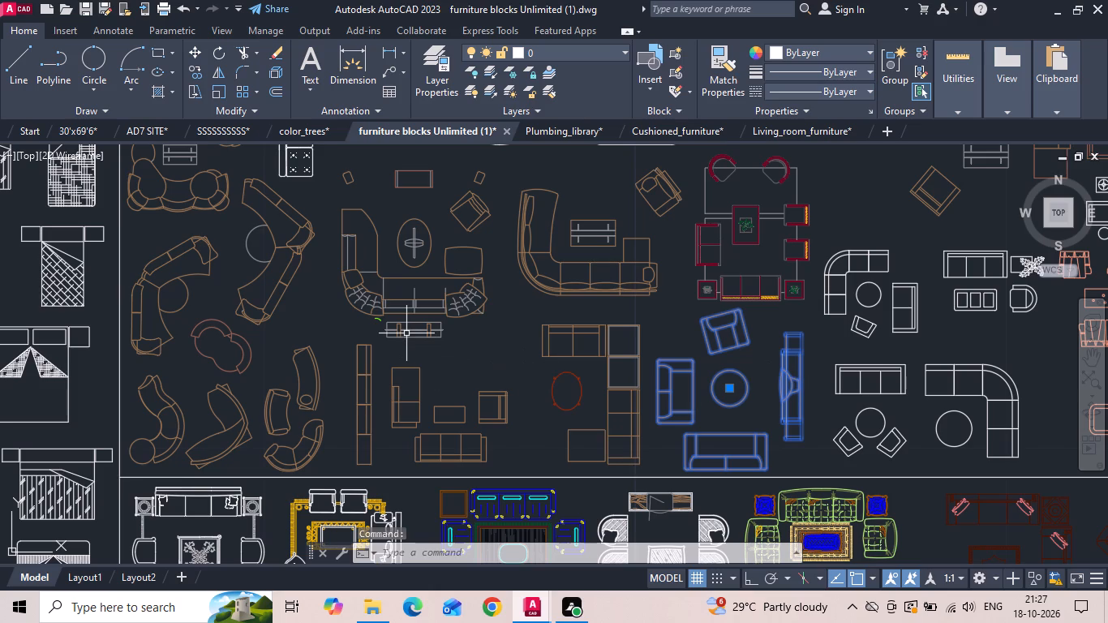
{"action": "scroll", "coordinate": [379, 345], "scroll_direction": "down", "scroll_amount": 1}
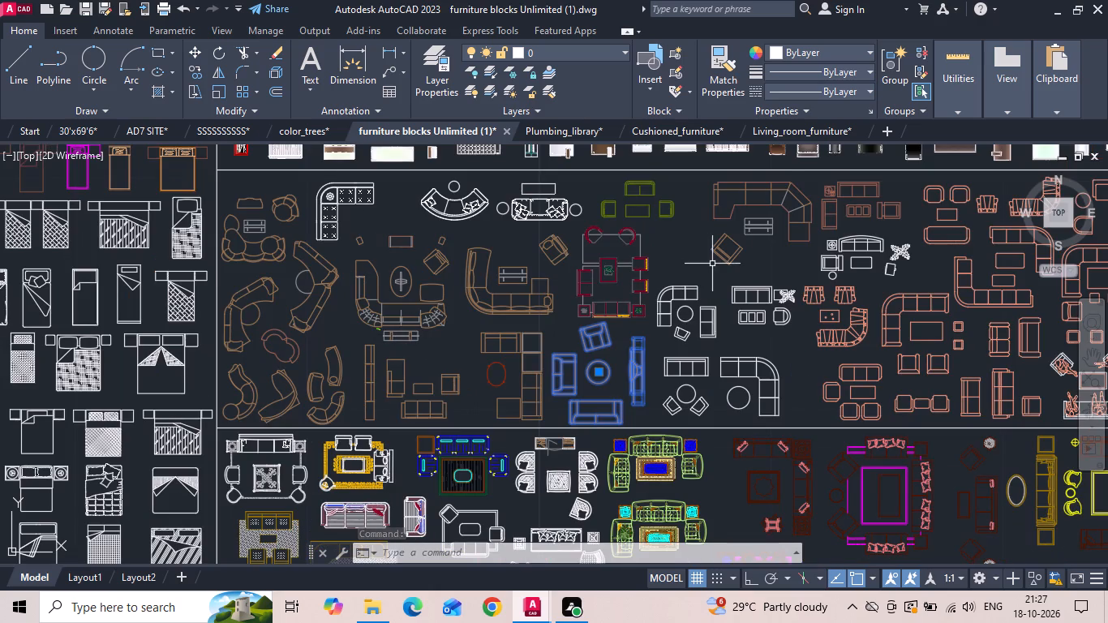
{"action": "middle_click_drag", "start_coordinate": [715, 263], "coordinate": [404, 330]}
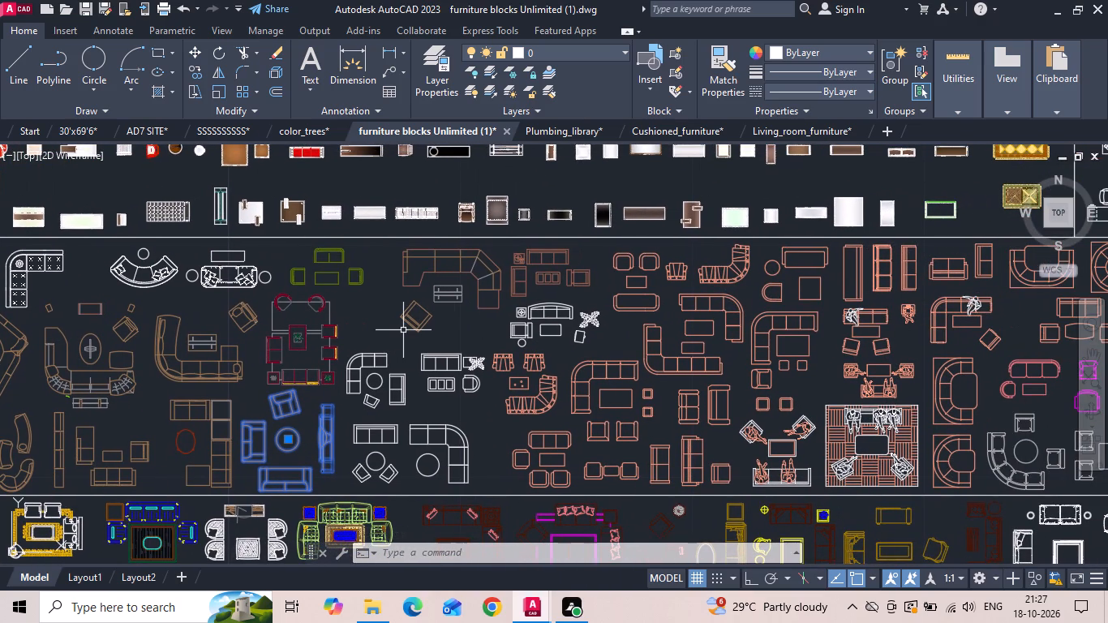
{"action": "middle_click_drag", "start_coordinate": [913, 316], "coordinate": [580, 426]}
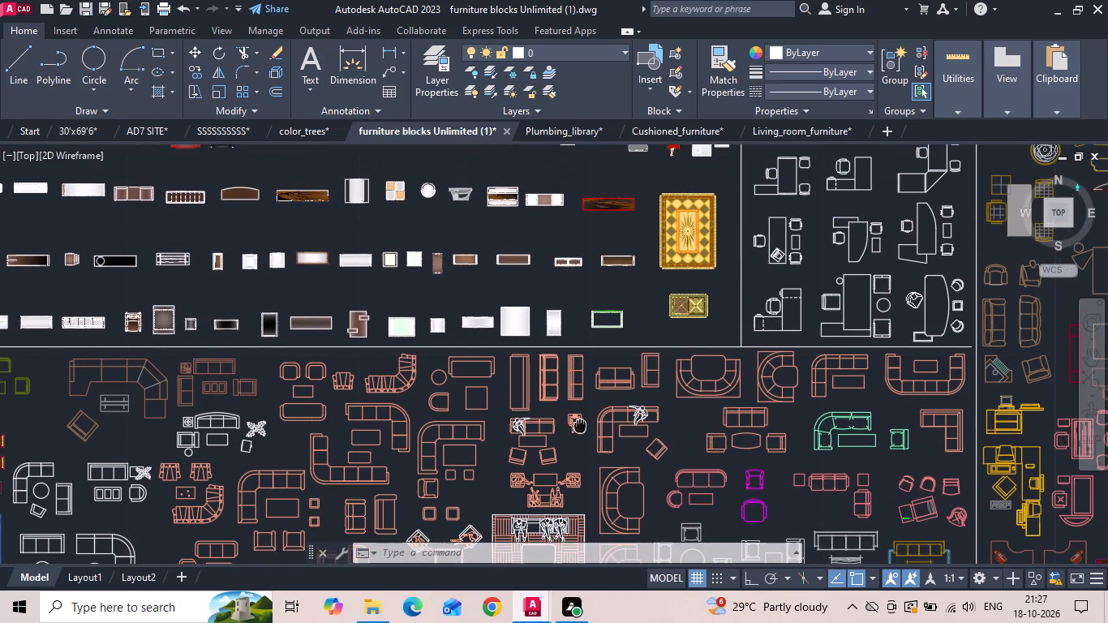
{"action": "middle_click_drag", "start_coordinate": [580, 426], "coordinate": [416, 391]}
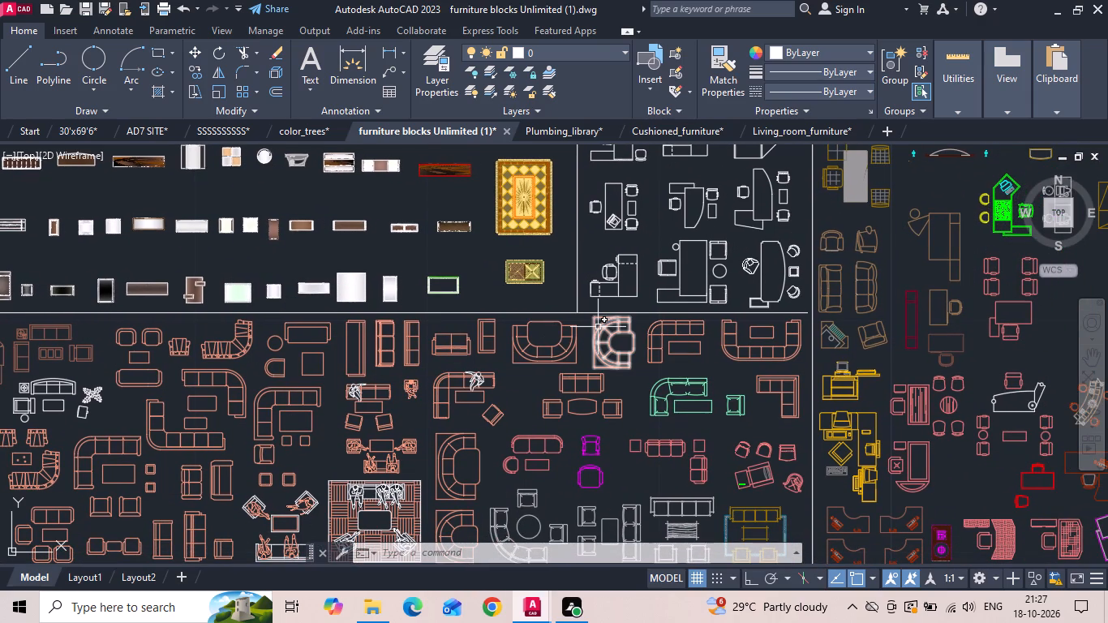
Examine the office desk, reception counter and workstation blocks in the block library.
{"action": "scroll", "coordinate": [522, 324], "scroll_direction": "down", "scroll_amount": 1}
{"action": "scroll", "coordinate": [873, 198], "scroll_direction": "up", "scroll_amount": 2}
{"action": "scroll", "coordinate": [737, 243], "scroll_direction": "up", "scroll_amount": 1}
{"action": "scroll", "coordinate": [625, 230], "scroll_direction": "up", "scroll_amount": 2}
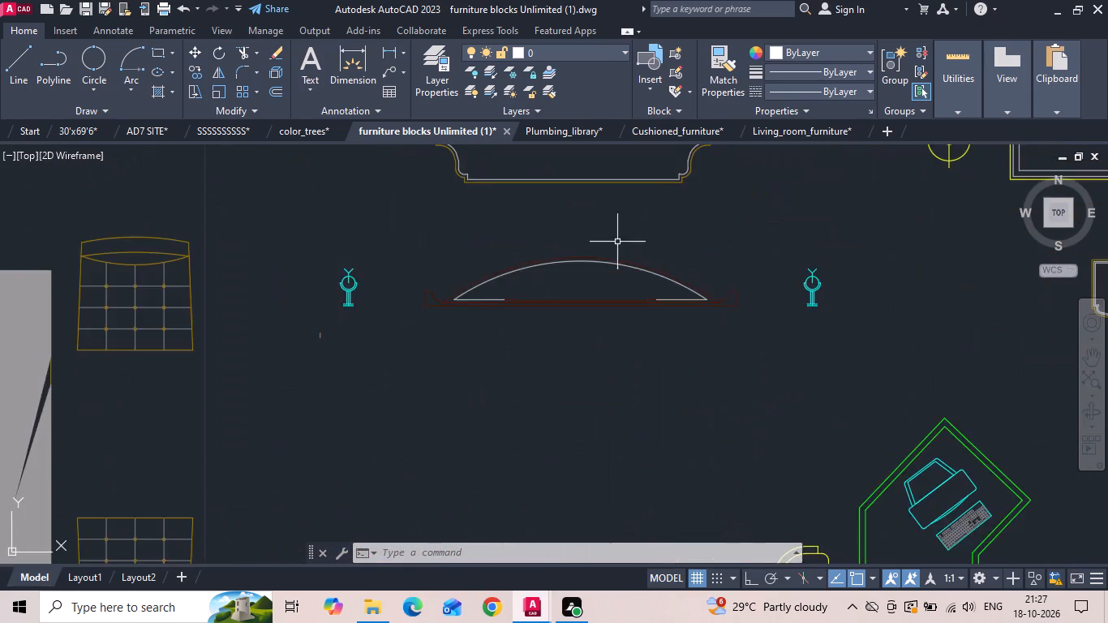
{"action": "scroll", "coordinate": [607, 299], "scroll_direction": "down", "scroll_amount": 3}
{"action": "scroll", "coordinate": [594, 370], "scroll_direction": "down", "scroll_amount": 1}
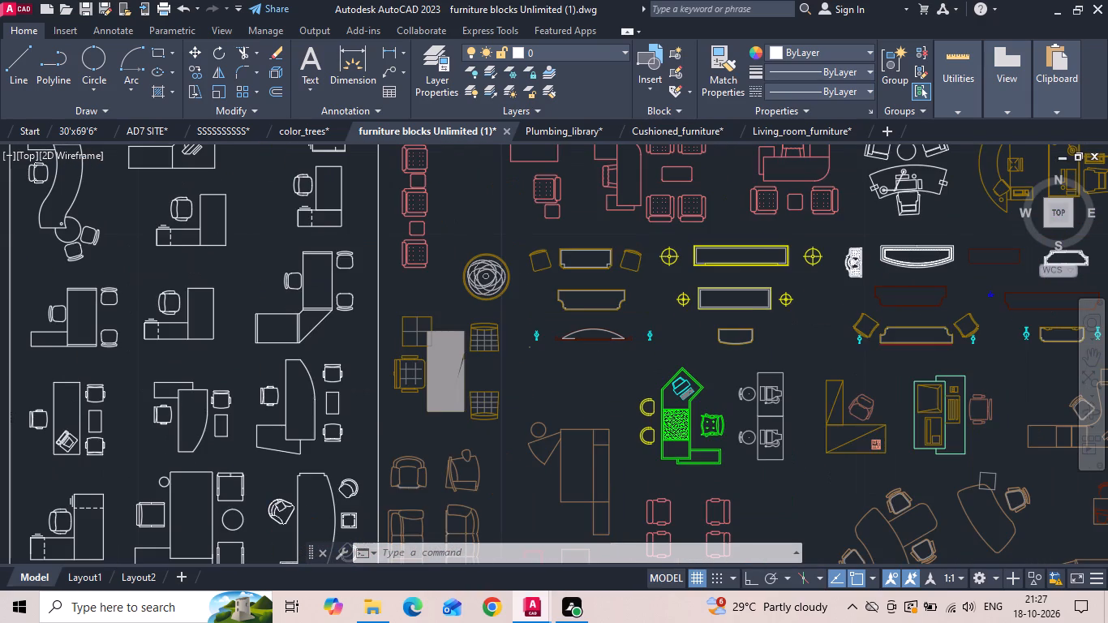
{"action": "middle_click_drag", "start_coordinate": [644, 250], "coordinate": [653, 358]}
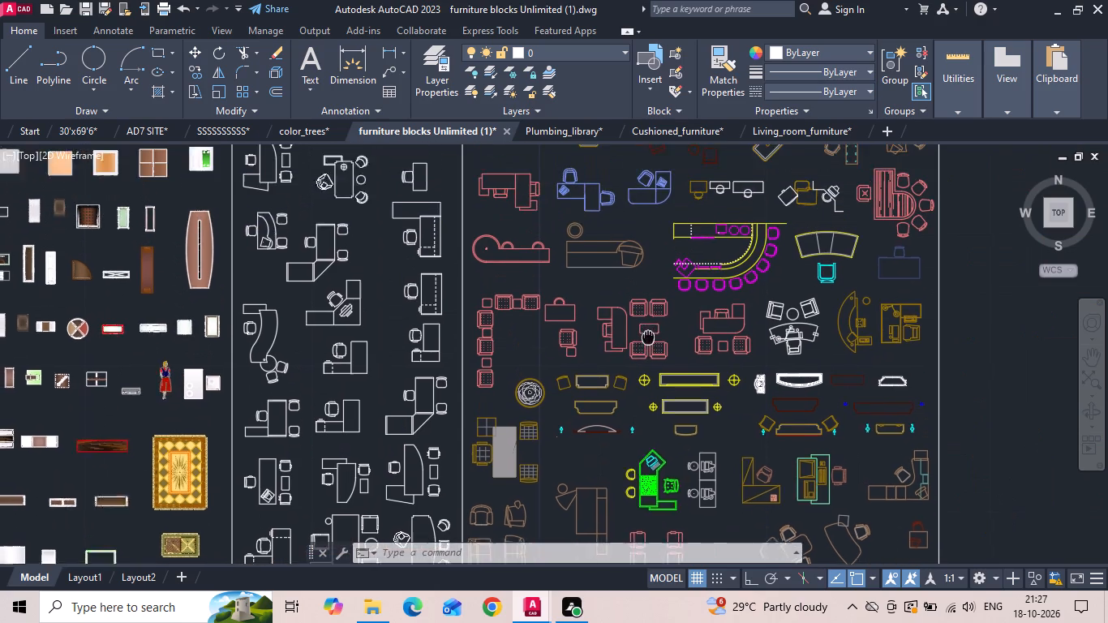
{"action": "middle_click_drag", "start_coordinate": [653, 358], "coordinate": [660, 380]}
{"action": "scroll", "coordinate": [721, 293], "scroll_direction": "up", "scroll_amount": 2}
{"action": "scroll", "coordinate": [724, 290], "scroll_direction": "down", "scroll_amount": 2}
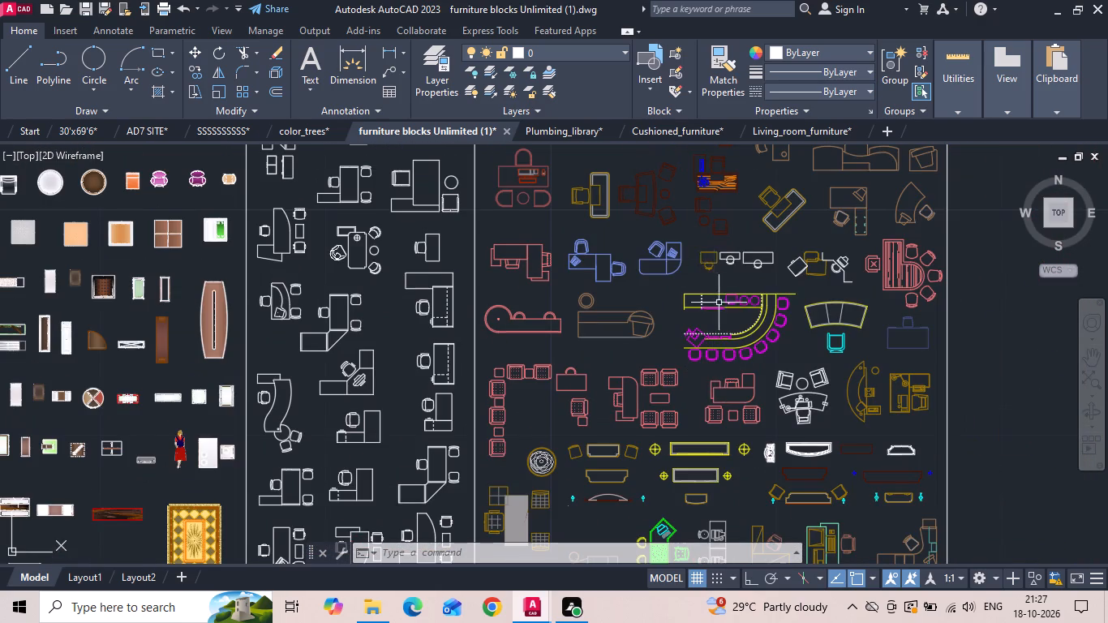
{"action": "middle_click_drag", "start_coordinate": [723, 313], "coordinate": [760, 493]}
{"action": "scroll", "coordinate": [895, 222], "scroll_direction": "up", "scroll_amount": 2}
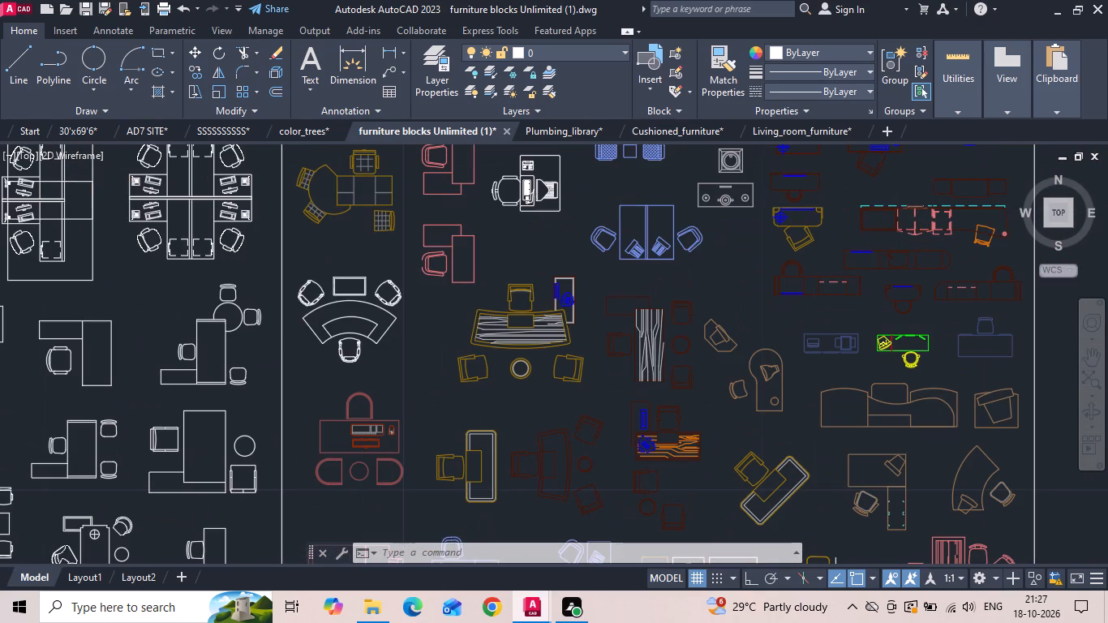
{"action": "scroll", "coordinate": [815, 355], "scroll_direction": "down", "scroll_amount": 2}
{"action": "middle_click_drag", "start_coordinate": [690, 245], "coordinate": [704, 405]}
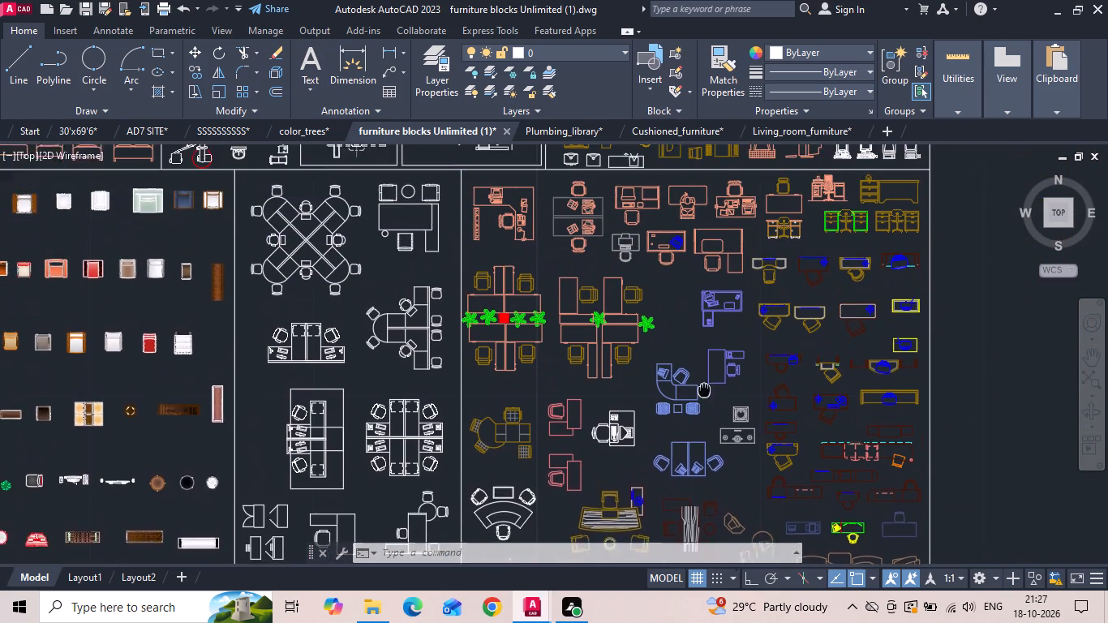
{"action": "middle_click_drag", "start_coordinate": [704, 405], "coordinate": [704, 434]}
{"action": "scroll", "coordinate": [643, 262], "scroll_direction": "up", "scroll_amount": 3}
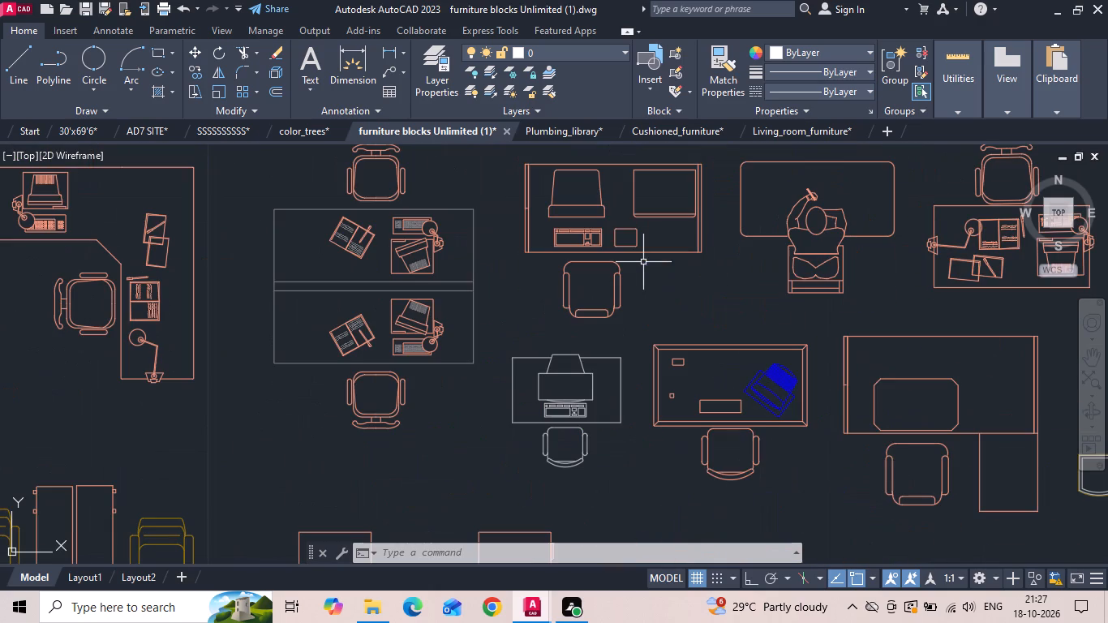
{"action": "scroll", "coordinate": [642, 355], "scroll_direction": "down", "scroll_amount": 2}
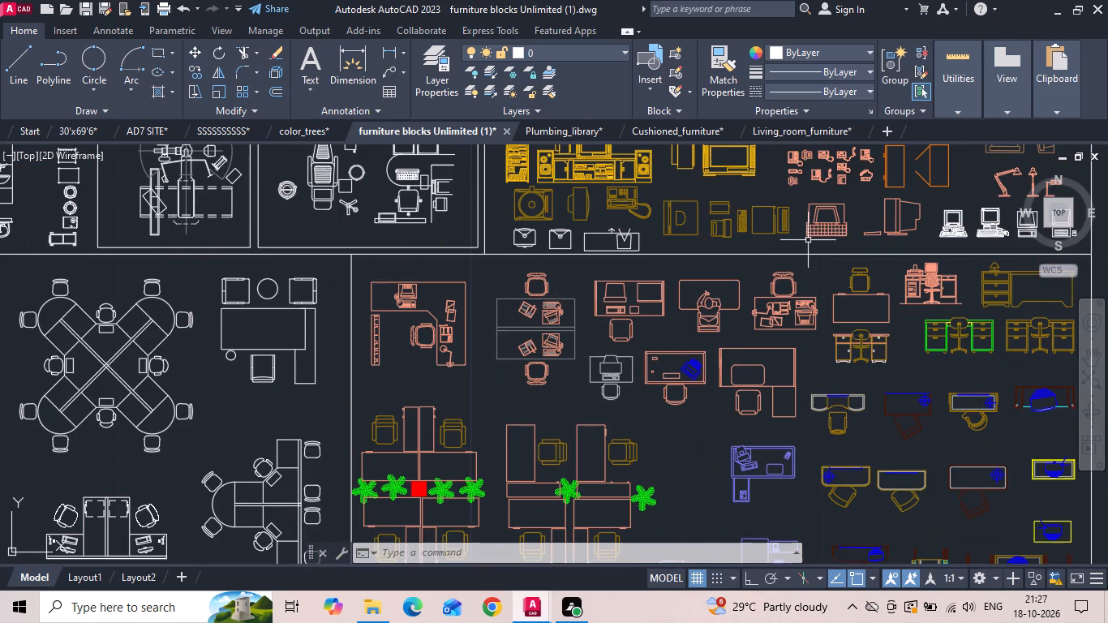
Examine the electronics section above the office desks for television, TV-cabinet and media-unit blocks that suit the living room.
{"action": "middle_click_drag", "start_coordinate": [811, 246], "coordinate": [687, 388]}
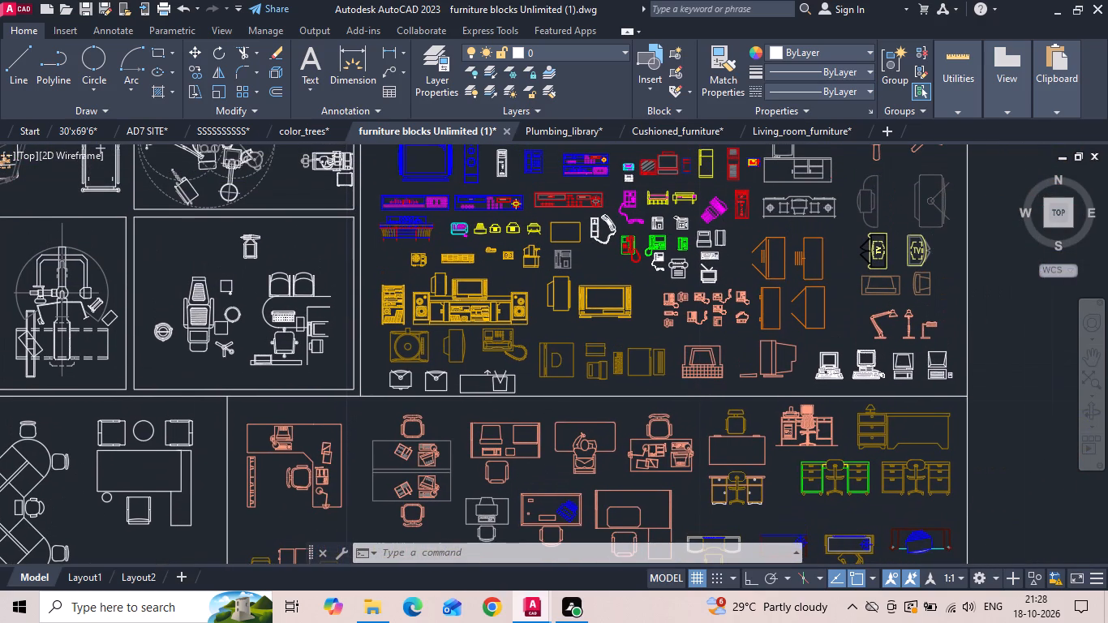
{"action": "key", "text": "Escape"}
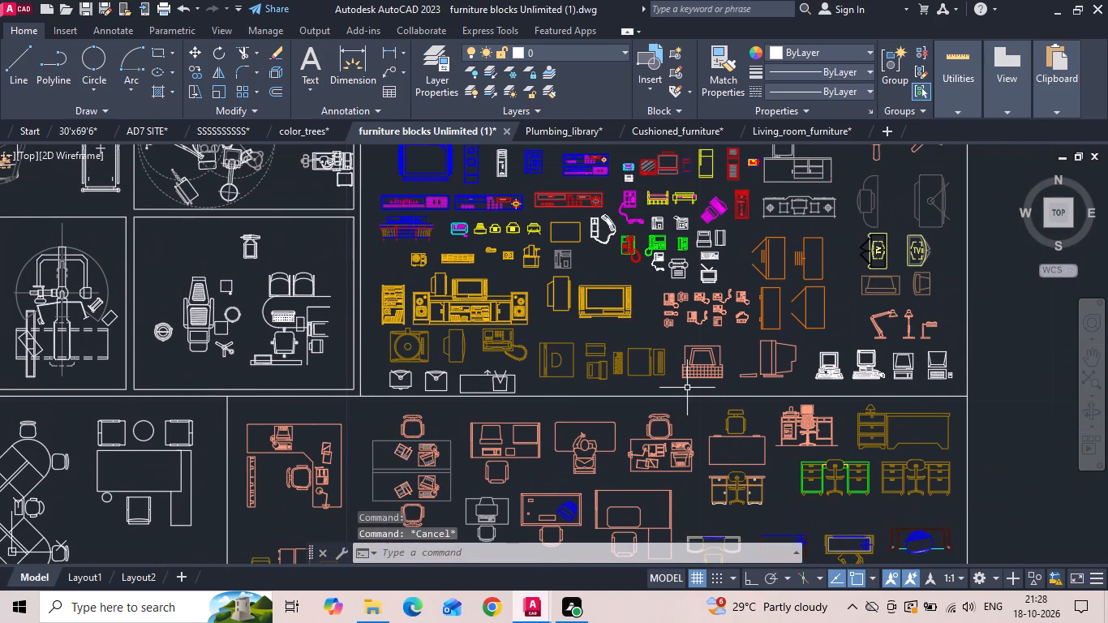
{"action": "scroll", "coordinate": [494, 191], "scroll_direction": "up", "scroll_amount": 2}
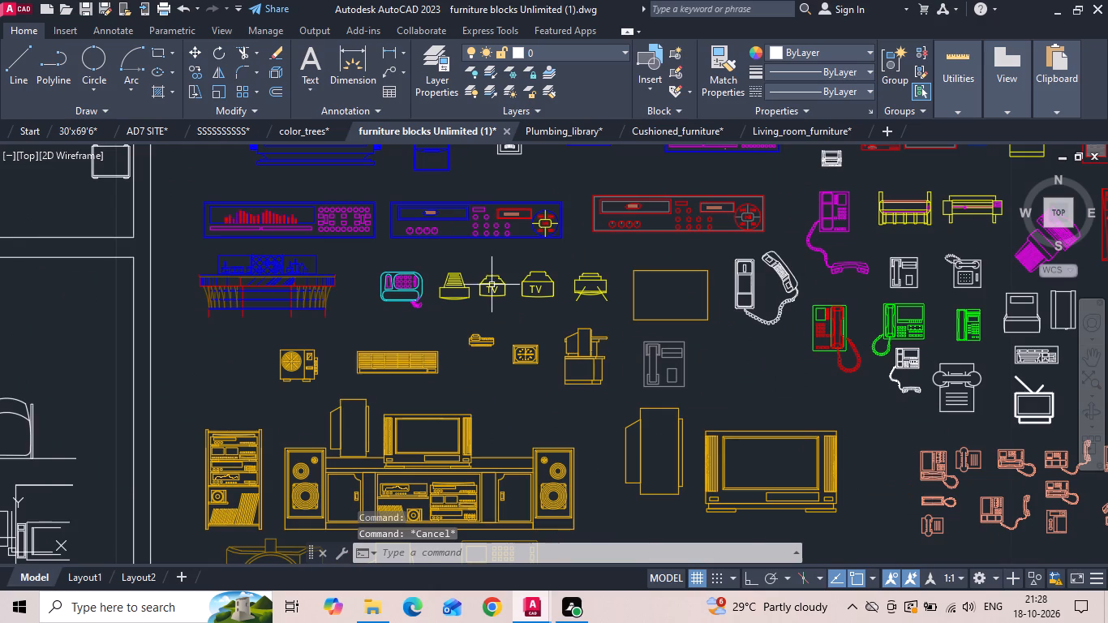
{"action": "scroll", "coordinate": [466, 346], "scroll_direction": "down", "scroll_amount": 2}
{"action": "middle_click_drag", "start_coordinate": [667, 283], "coordinate": [663, 402]}
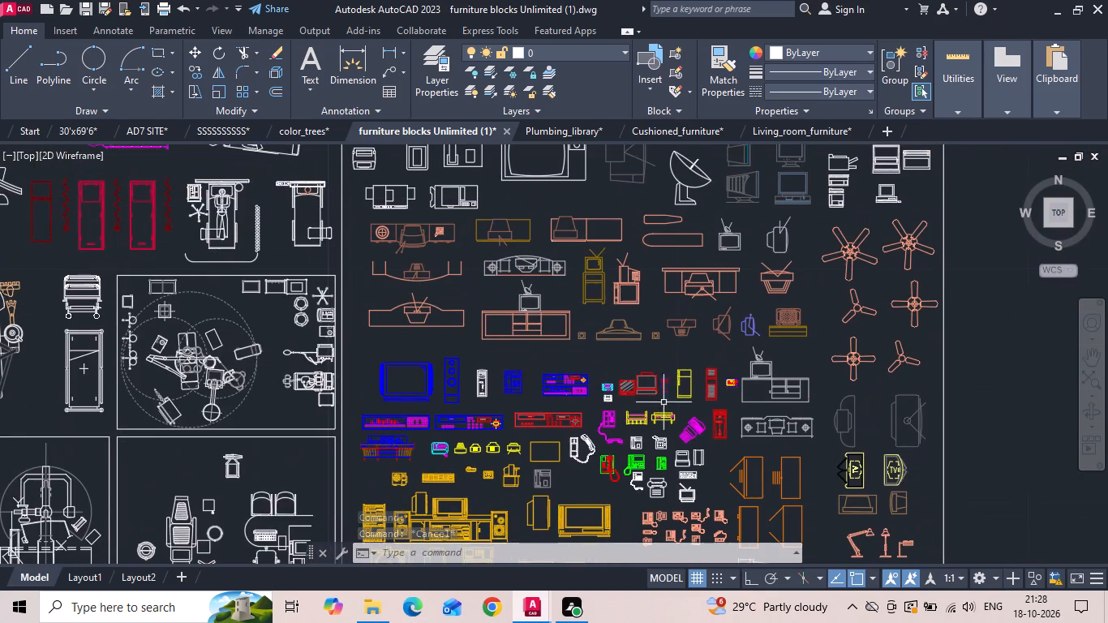
{"action": "scroll", "coordinate": [568, 329], "scroll_direction": "down", "scroll_amount": 2}
{"action": "scroll", "coordinate": [499, 281], "scroll_direction": "up", "scroll_amount": 1}
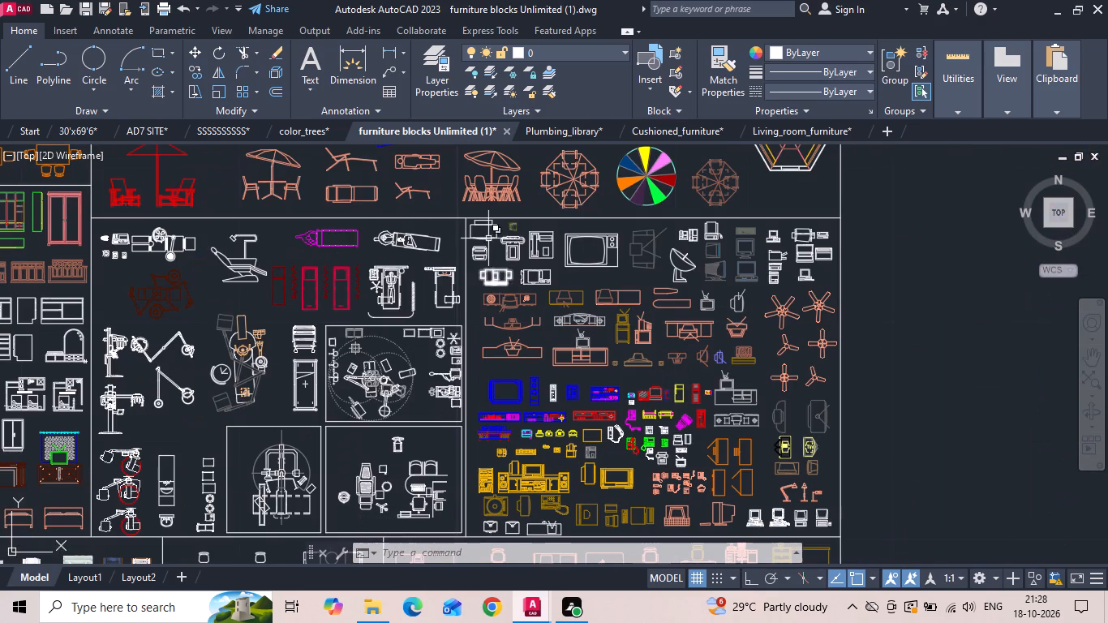
{"action": "scroll", "coordinate": [488, 238], "scroll_direction": "up", "scroll_amount": 1}
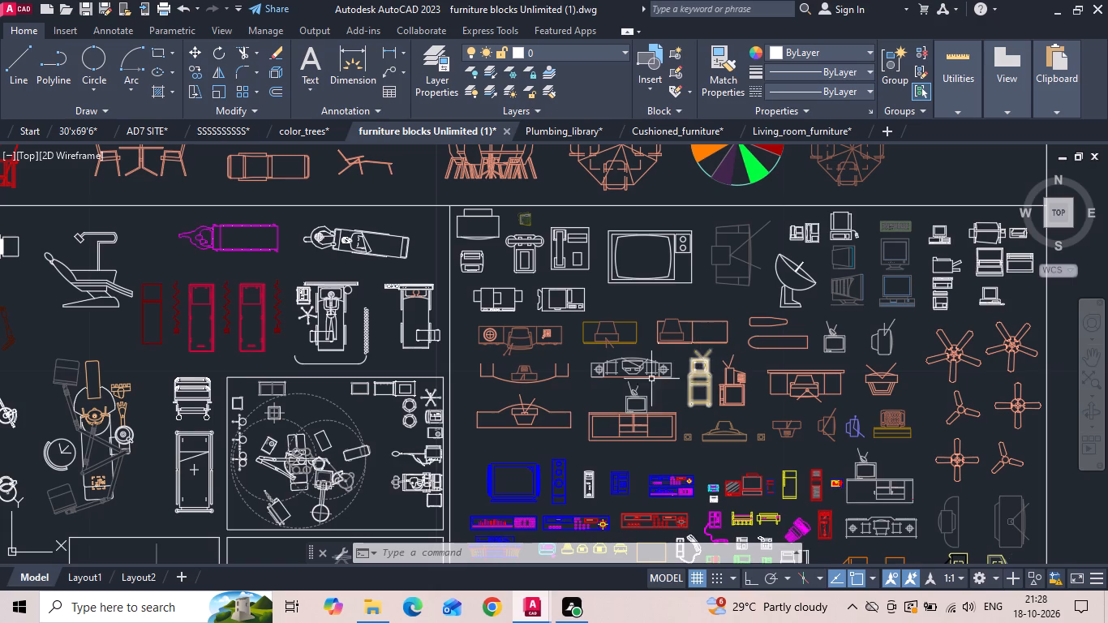
{"action": "scroll", "coordinate": [672, 346], "scroll_direction": "up", "scroll_amount": 1}
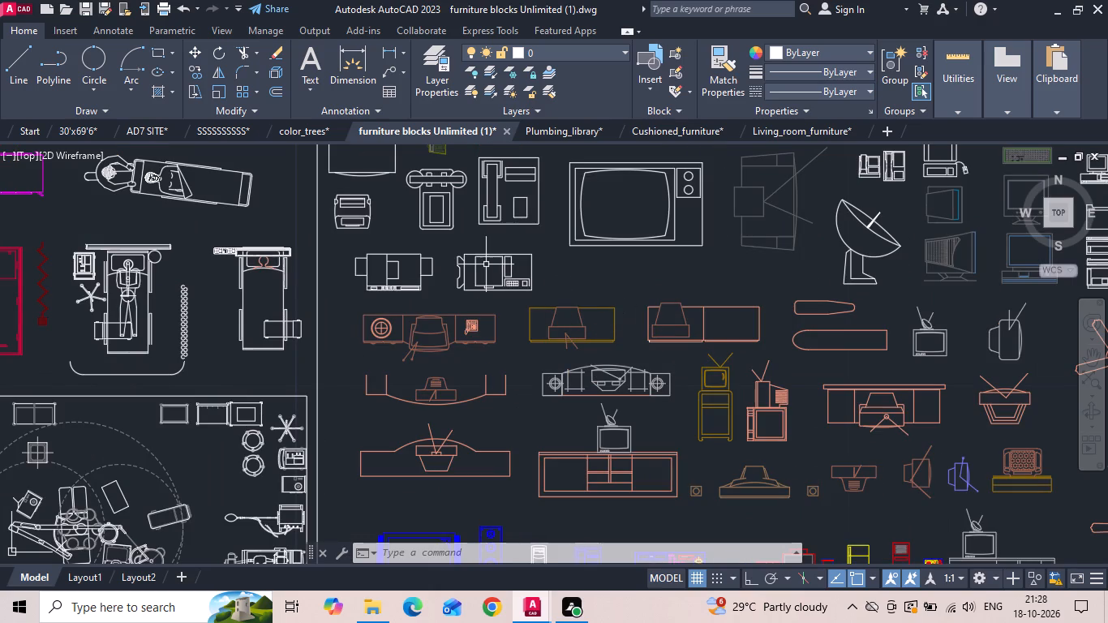
{"action": "scroll", "coordinate": [494, 284], "scroll_direction": "down", "scroll_amount": 1}
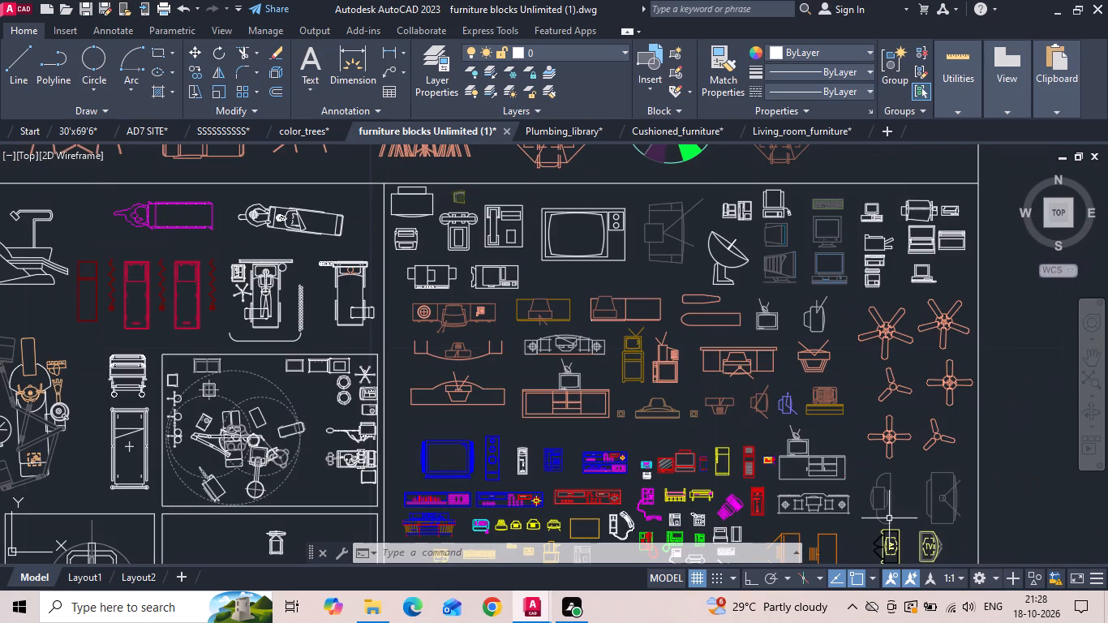
{"action": "middle_click_drag", "start_coordinate": [792, 526], "coordinate": [835, 410]}
{"action": "scroll", "coordinate": [618, 389], "scroll_direction": "up", "scroll_amount": 2}
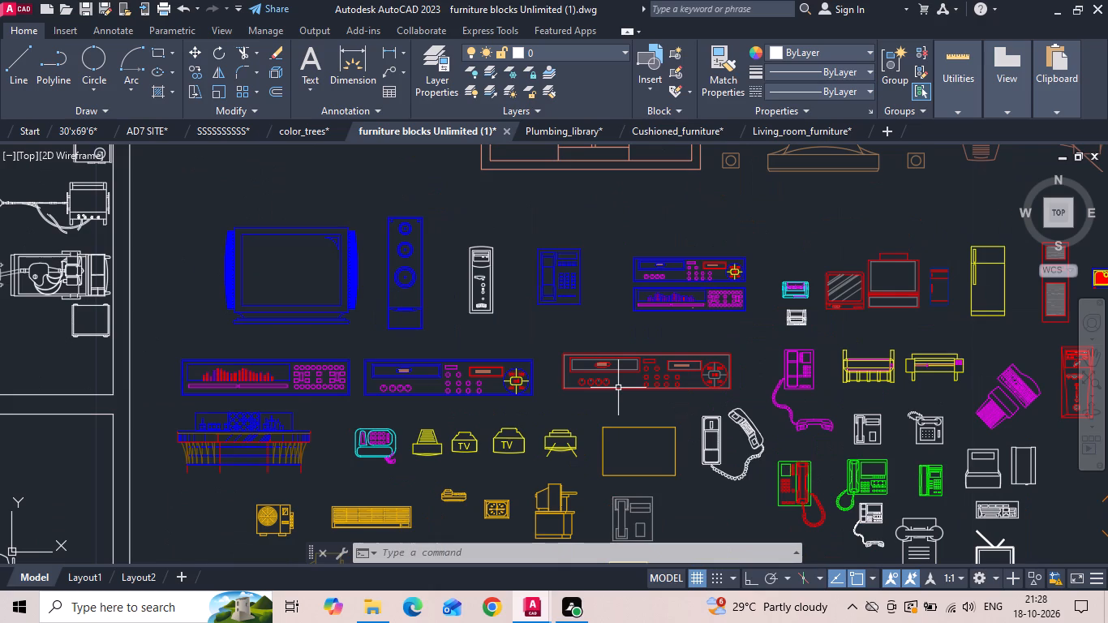
{"action": "middle_click_drag", "start_coordinate": [622, 369], "coordinate": [703, 213]}
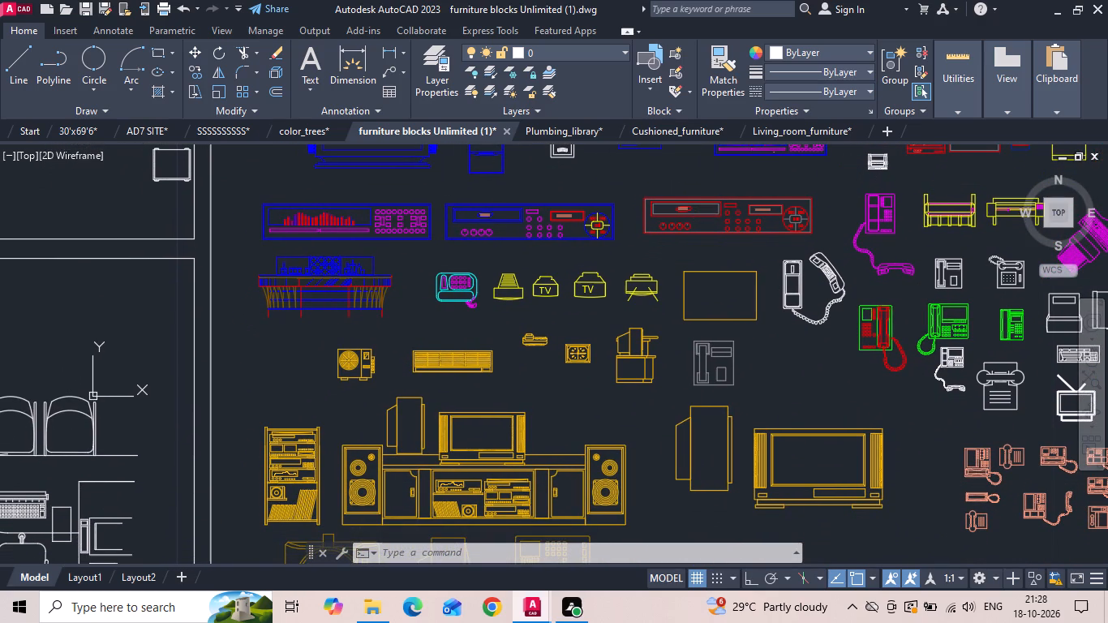
{"action": "scroll", "coordinate": [610, 200], "scroll_direction": "down", "scroll_amount": 1}
{"action": "middle_click_drag", "start_coordinate": [852, 401], "coordinate": [624, 421]}
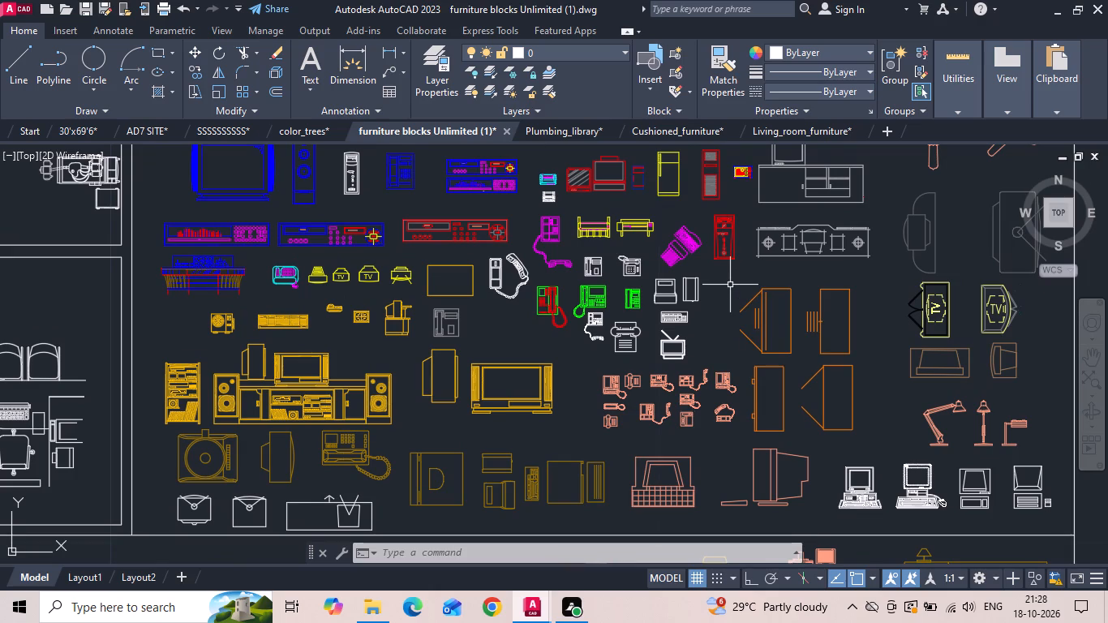
{"action": "middle_click_drag", "start_coordinate": [569, 252], "coordinate": [621, 369]}
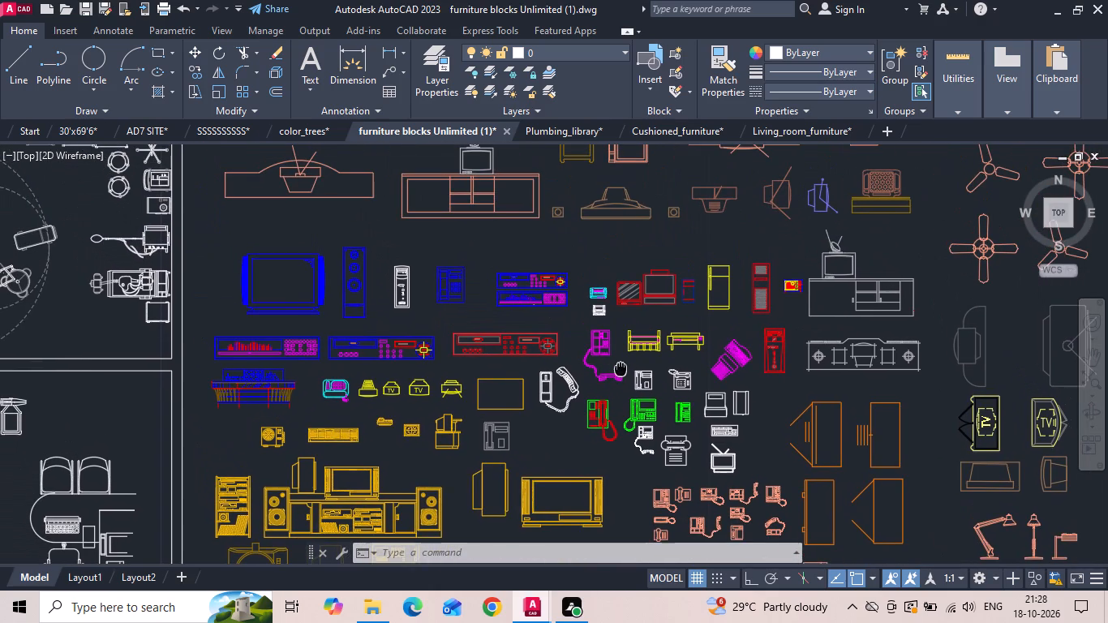
{"action": "middle_click_drag", "start_coordinate": [621, 369], "coordinate": [732, 390]}
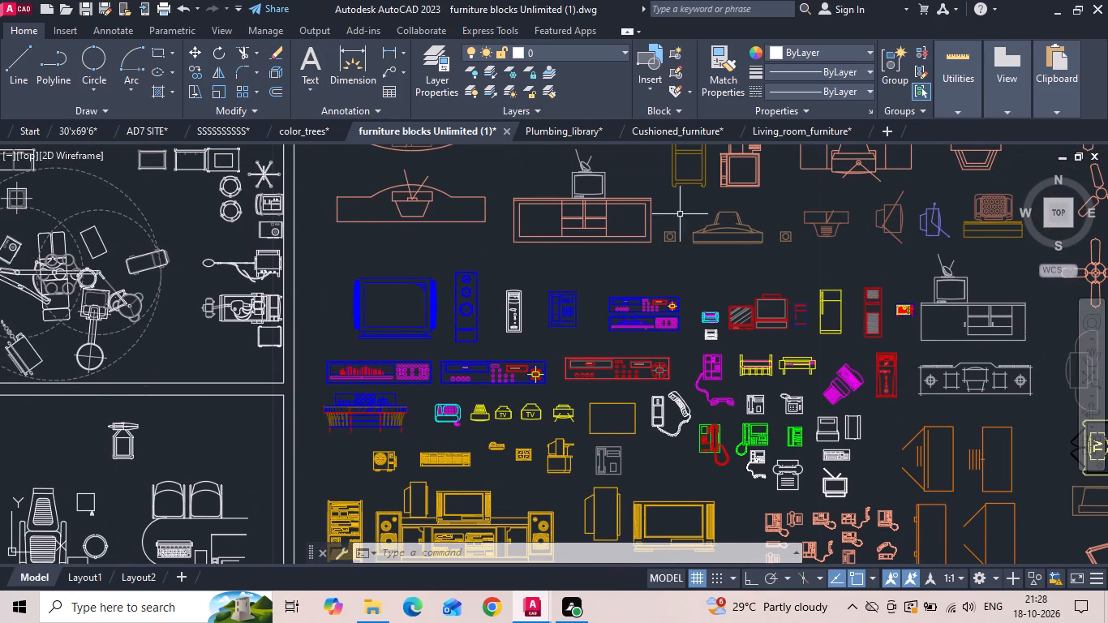
{"action": "scroll", "coordinate": [726, 307], "scroll_direction": "down", "scroll_amount": 1}
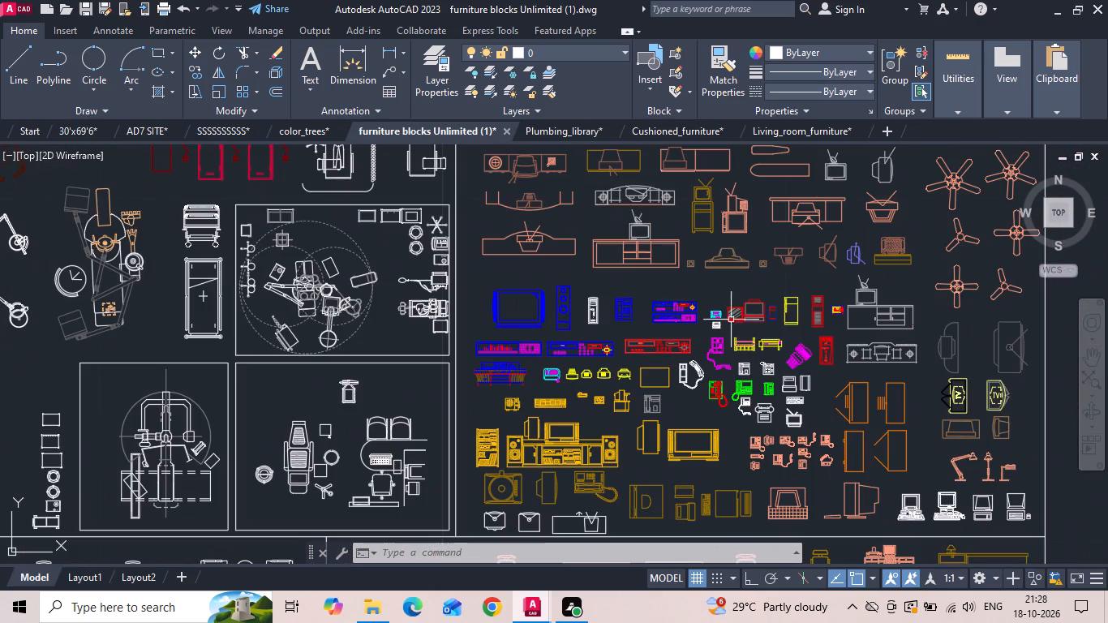
{"action": "middle_click_drag", "start_coordinate": [727, 273], "coordinate": [738, 316]}
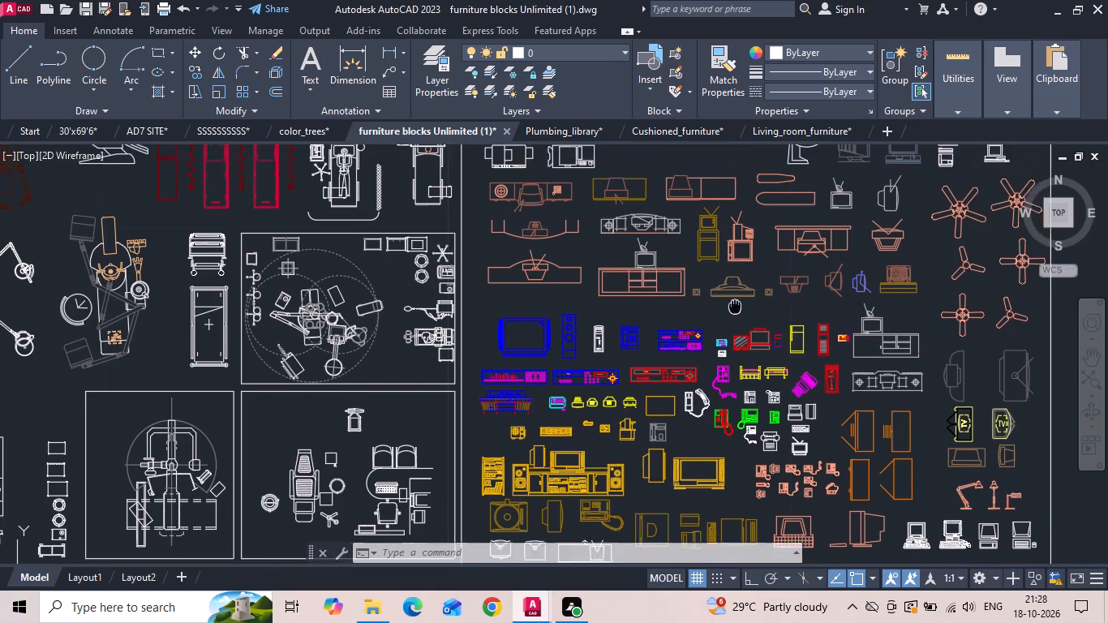
{"action": "middle_click_drag", "start_coordinate": [738, 316], "coordinate": [765, 372]}
{"action": "scroll", "coordinate": [764, 374], "scroll_direction": "down", "scroll_amount": 1}
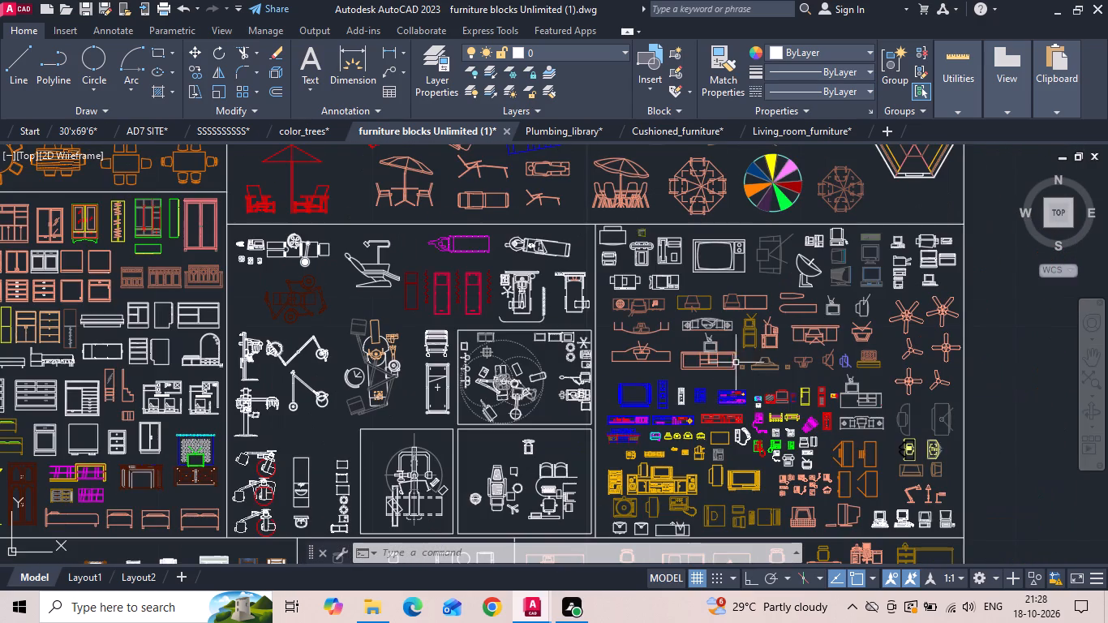
Examine the medical equipment, outdoor seating, and desk and cabinet blocks surrounding the electronics section of the block library.
{"action": "middle_click_drag", "start_coordinate": [535, 324], "coordinate": [769, 321]}
{"action": "scroll", "coordinate": [681, 425], "scroll_direction": "up", "scroll_amount": 2}
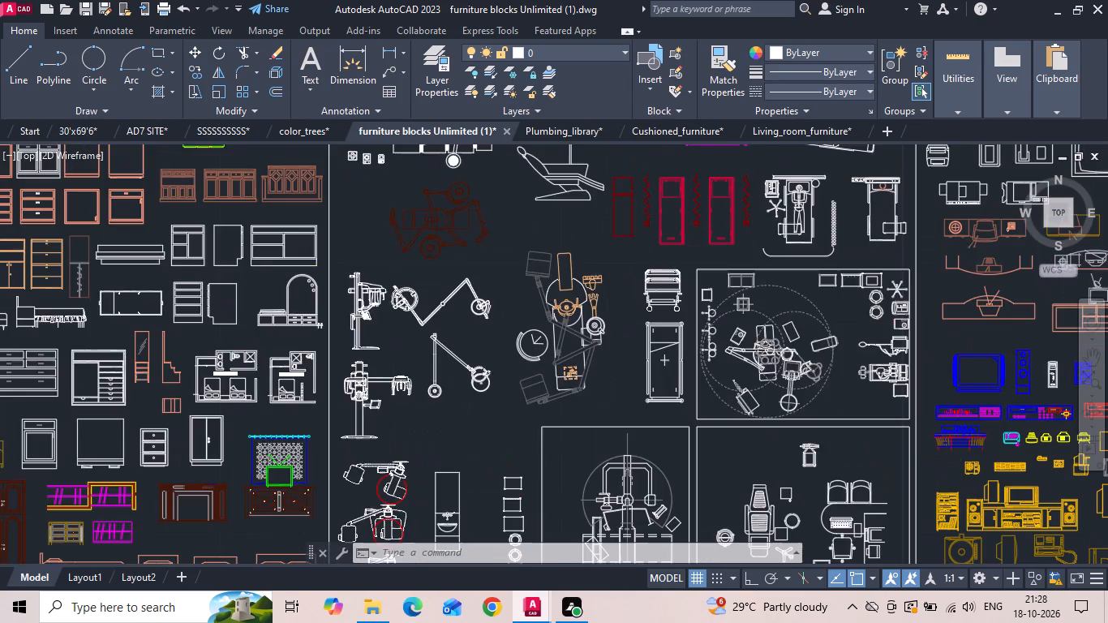
{"action": "scroll", "coordinate": [698, 359], "scroll_direction": "down", "scroll_amount": 2}
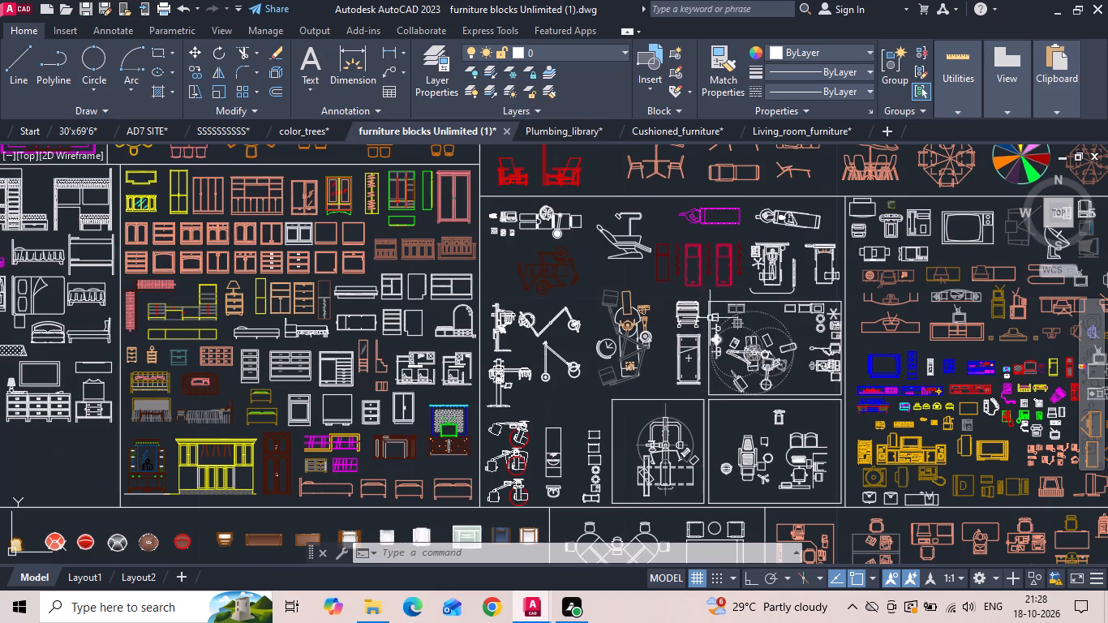
{"action": "middle_click_drag", "start_coordinate": [579, 309], "coordinate": [545, 424]}
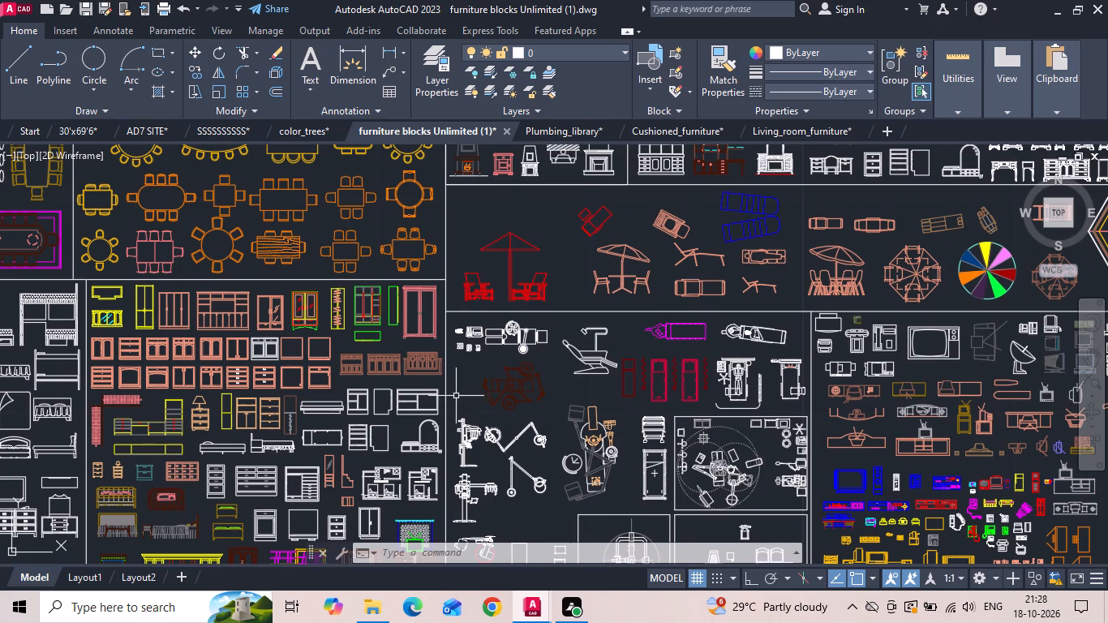
{"action": "scroll", "coordinate": [406, 429], "scroll_direction": "down", "scroll_amount": 1}
{"action": "scroll", "coordinate": [728, 320], "scroll_direction": "up", "scroll_amount": 2}
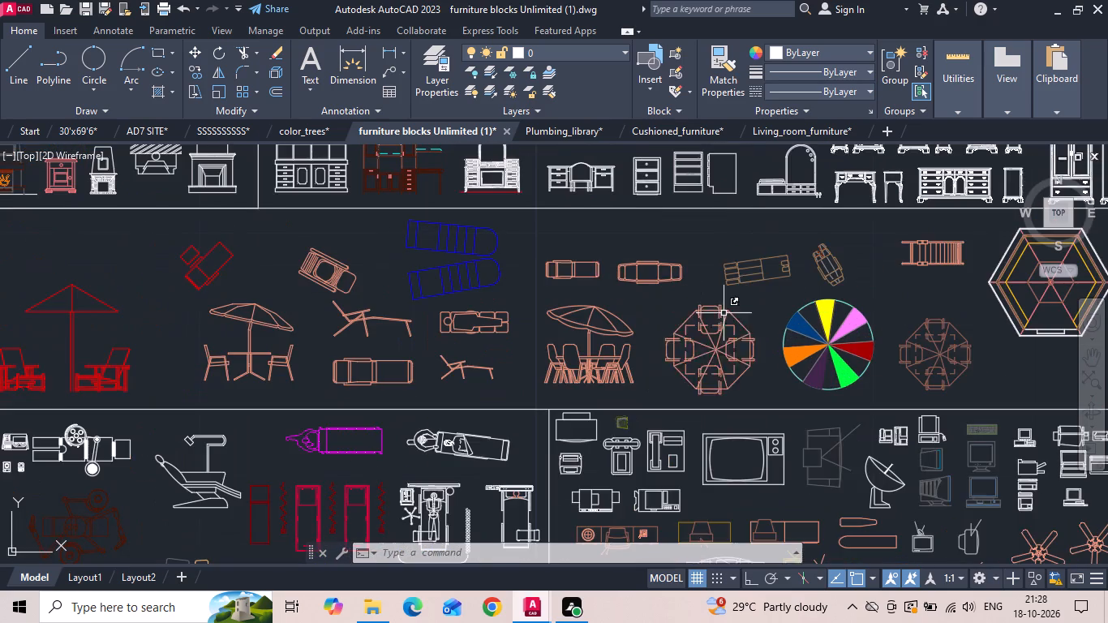
{"action": "middle_click_drag", "start_coordinate": [599, 304], "coordinate": [513, 536]}
{"action": "scroll", "coordinate": [523, 356], "scroll_direction": "down", "scroll_amount": 1}
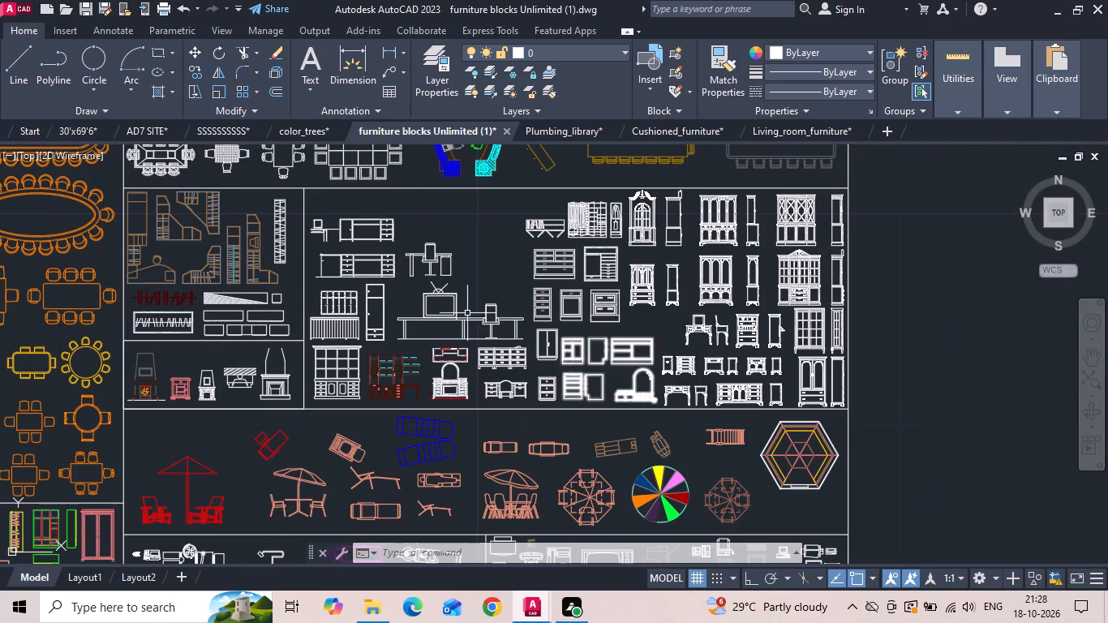
{"action": "middle_click_drag", "start_coordinate": [472, 254], "coordinate": [762, 277]}
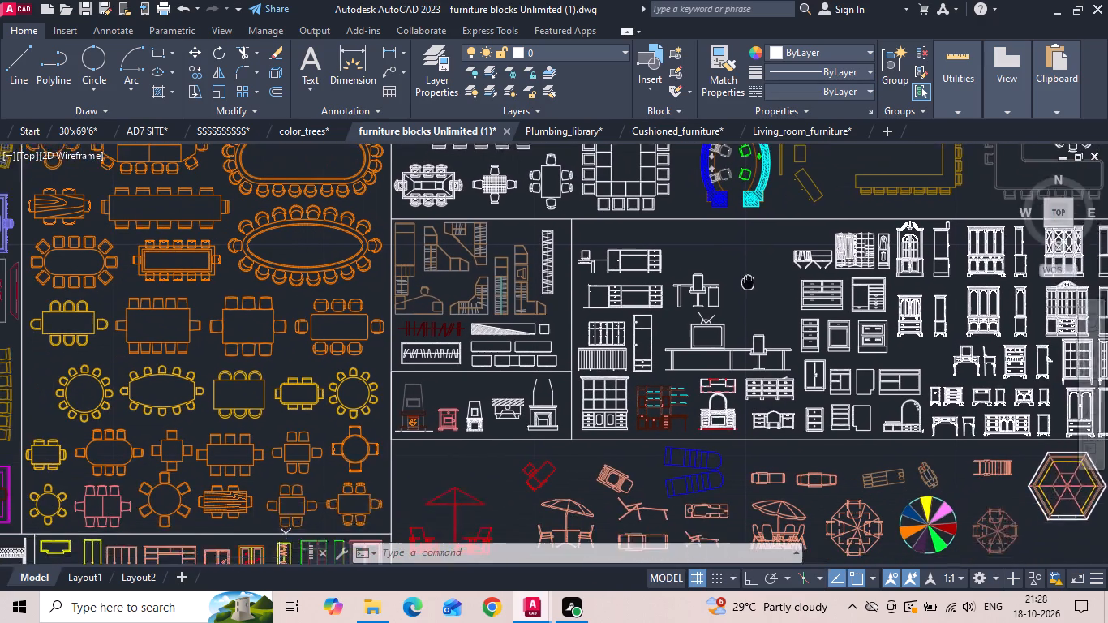
{"action": "middle_click_drag", "start_coordinate": [762, 277], "coordinate": [786, 269]}
{"action": "middle_click_drag", "start_coordinate": [579, 331], "coordinate": [649, 196]}
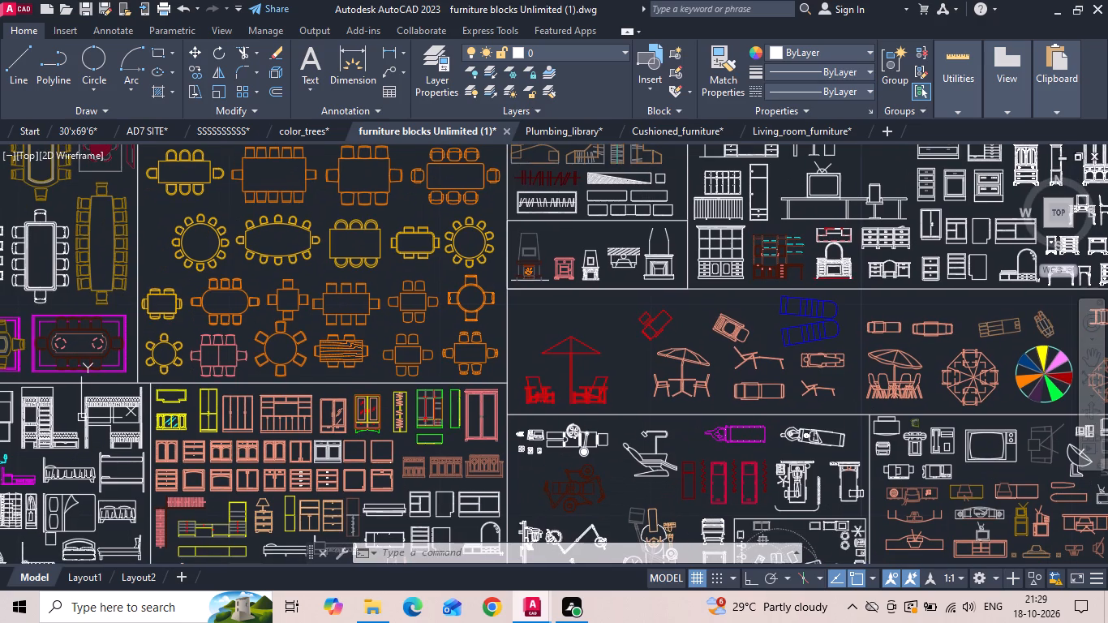
Examine the wardrobe, cabinet and bedroom-furniture elevations and the neighbouring plan-view beds in the block library.
{"action": "scroll", "coordinate": [669, 238], "scroll_direction": "down", "scroll_amount": 1}
{"action": "scroll", "coordinate": [427, 377], "scroll_direction": "up", "scroll_amount": 2}
{"action": "middle_click_drag", "start_coordinate": [427, 375], "coordinate": [482, 298]}
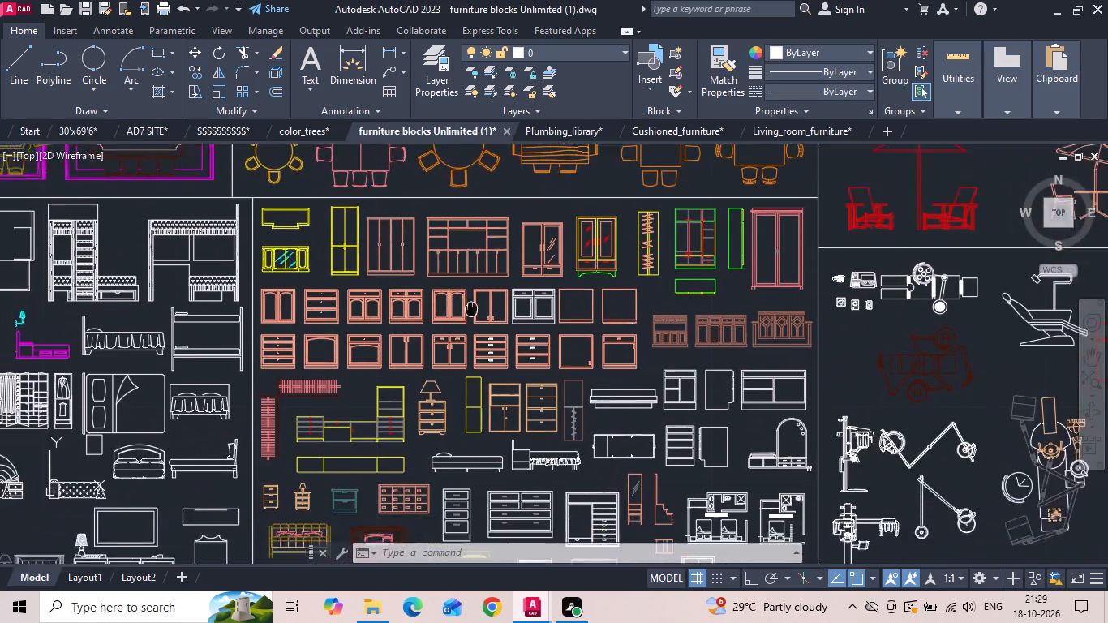
{"action": "middle_click_drag", "start_coordinate": [482, 298], "coordinate": [538, 267]}
{"action": "middle_click_drag", "start_coordinate": [503, 371], "coordinate": [492, 287]}
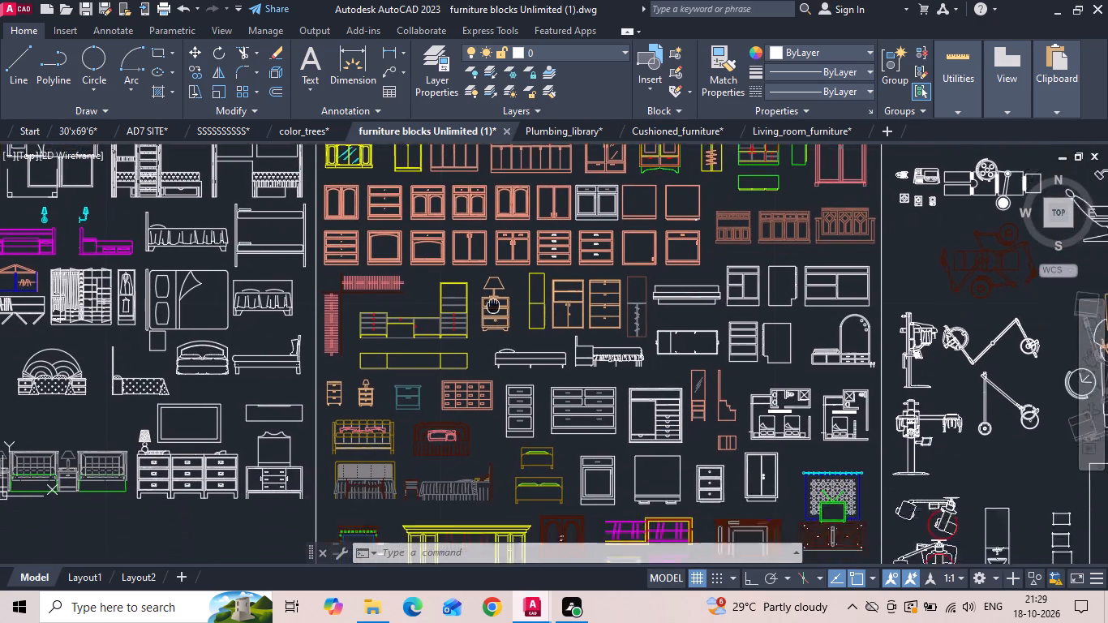
{"action": "middle_click_drag", "start_coordinate": [492, 287], "coordinate": [510, 229]}
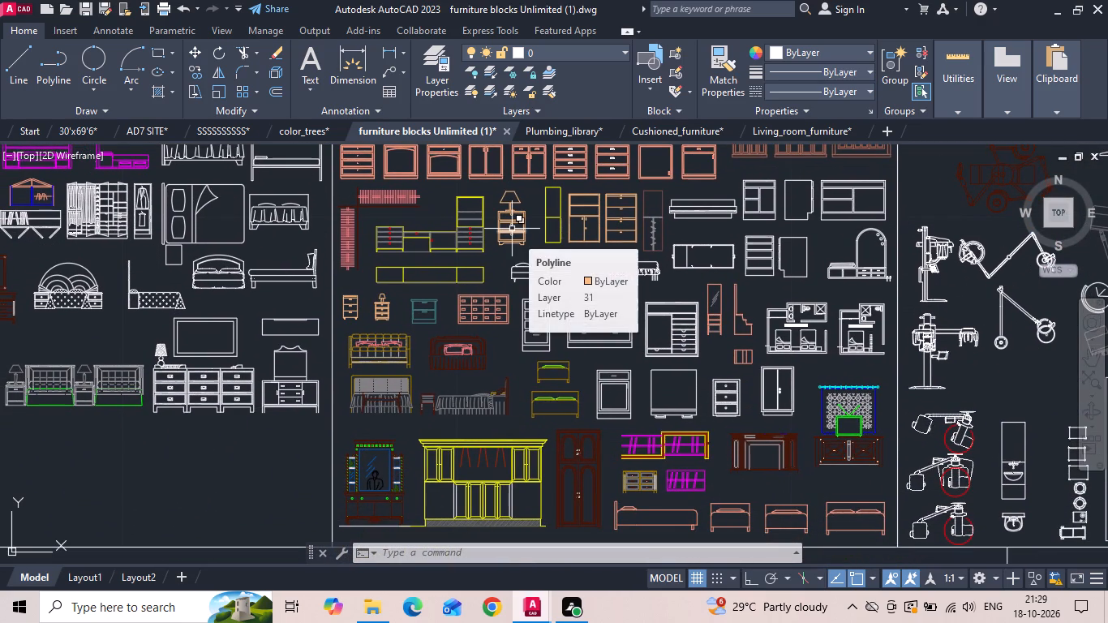
{"action": "middle_click_drag", "start_coordinate": [450, 248], "coordinate": [724, 245]}
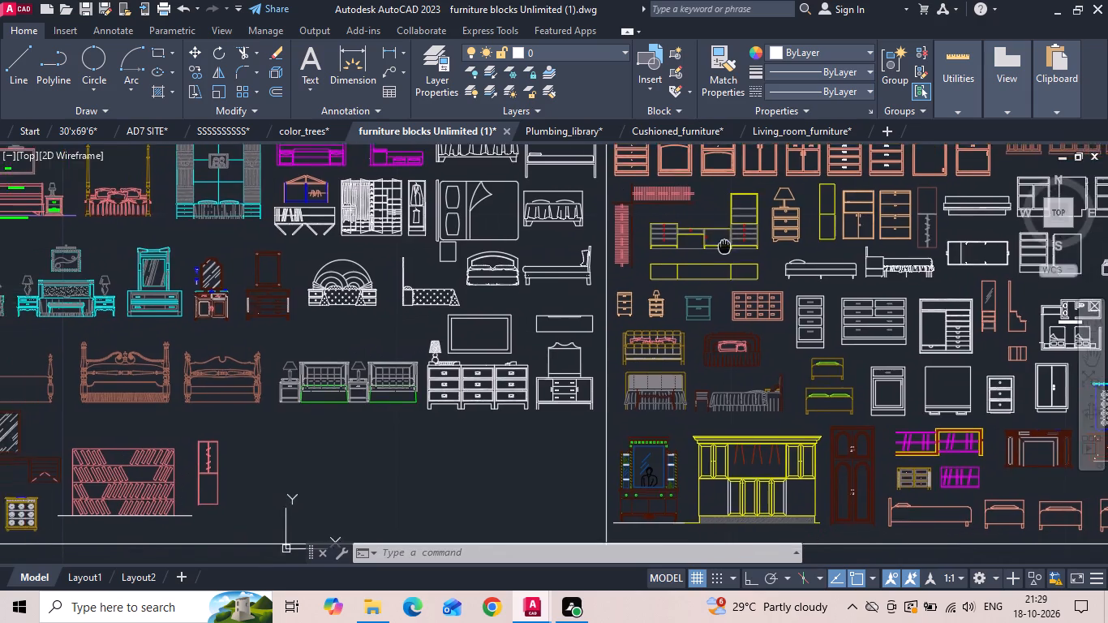
{"action": "scroll", "coordinate": [749, 257], "scroll_direction": "down", "scroll_amount": 1}
{"action": "middle_click_drag", "start_coordinate": [397, 299], "coordinate": [641, 397]}
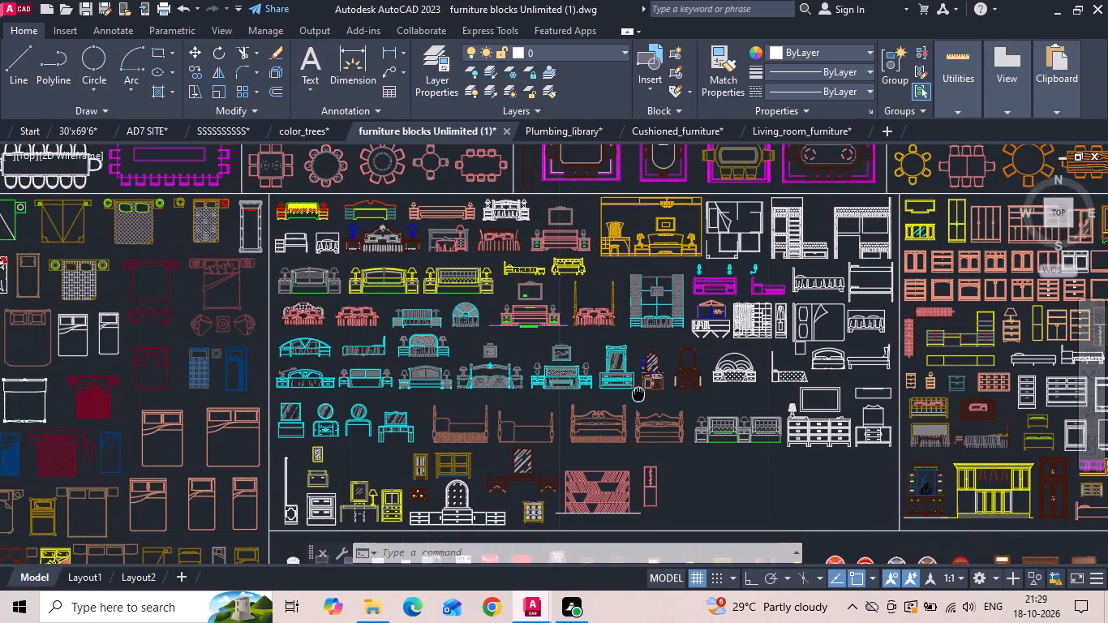
{"action": "middle_click_drag", "start_coordinate": [641, 397], "coordinate": [642, 398]}
{"action": "scroll", "coordinate": [414, 243], "scroll_direction": "up", "scroll_amount": 2}
{"action": "scroll", "coordinate": [520, 316], "scroll_direction": "down", "scroll_amount": 4}
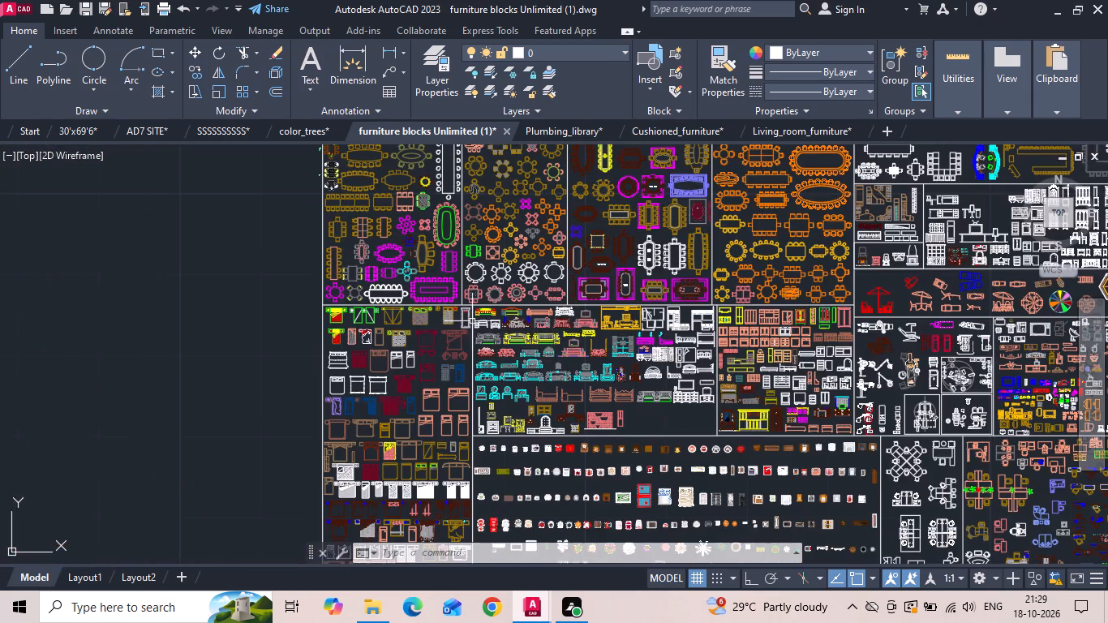
{"action": "scroll", "coordinate": [421, 393], "scroll_direction": "up", "scroll_amount": 3}
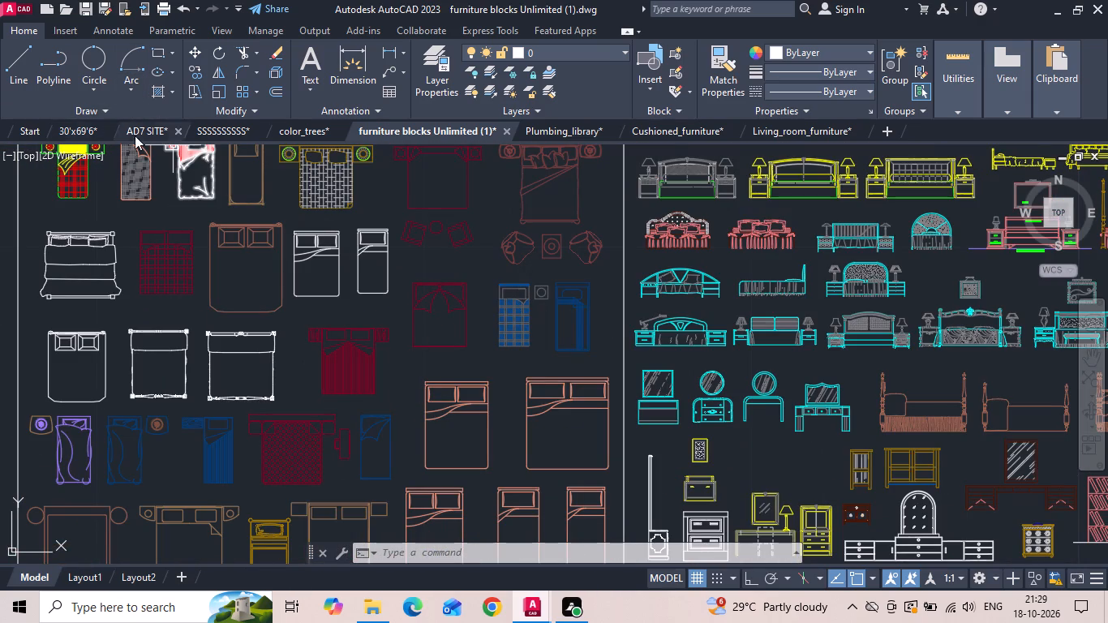
Open the 30x60 drawing from the 17102026 subfolder of the Desktop's INTERNSHIP folder and inspect its furnished ground floor plan.
{"action": "left_click", "coordinate": [17, 13]}
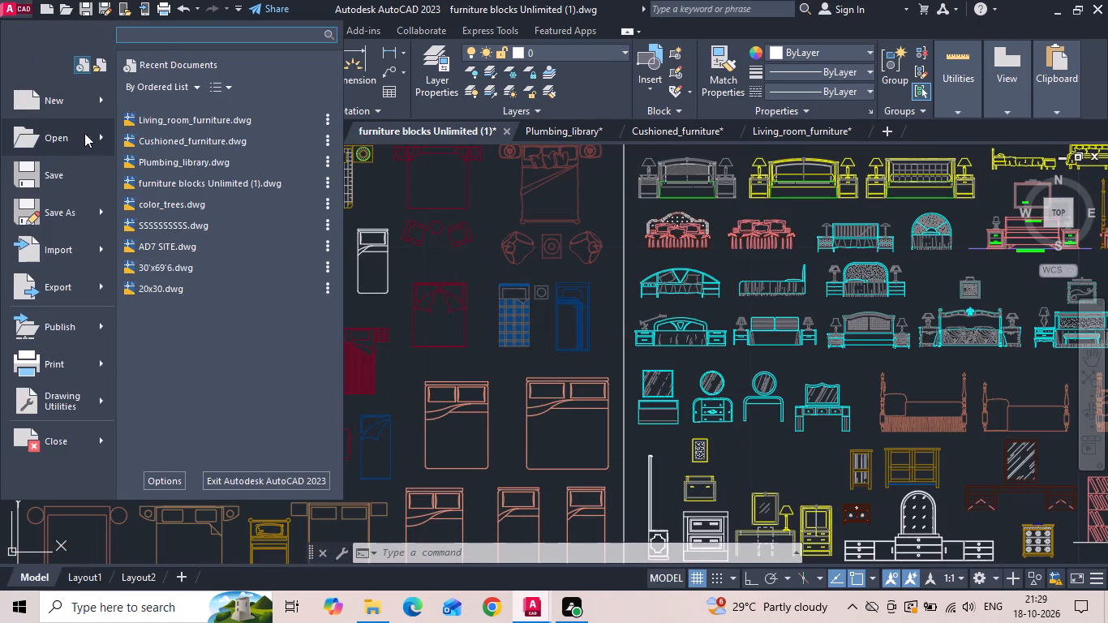
{"action": "left_click", "coordinate": [38, 133]}
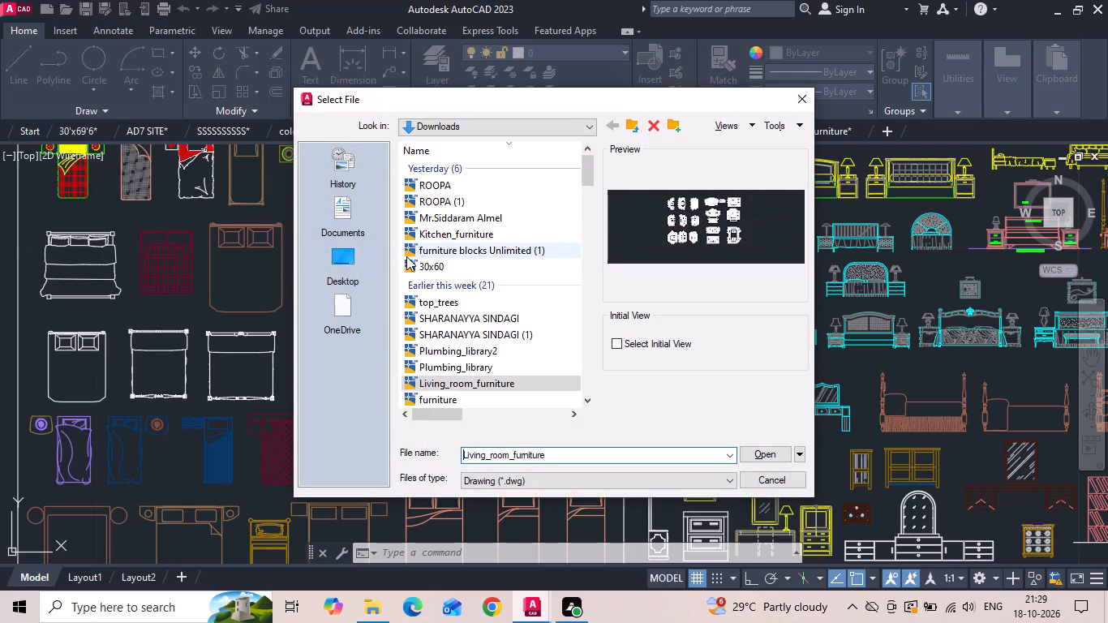
{"action": "left_click", "coordinate": [341, 271]}
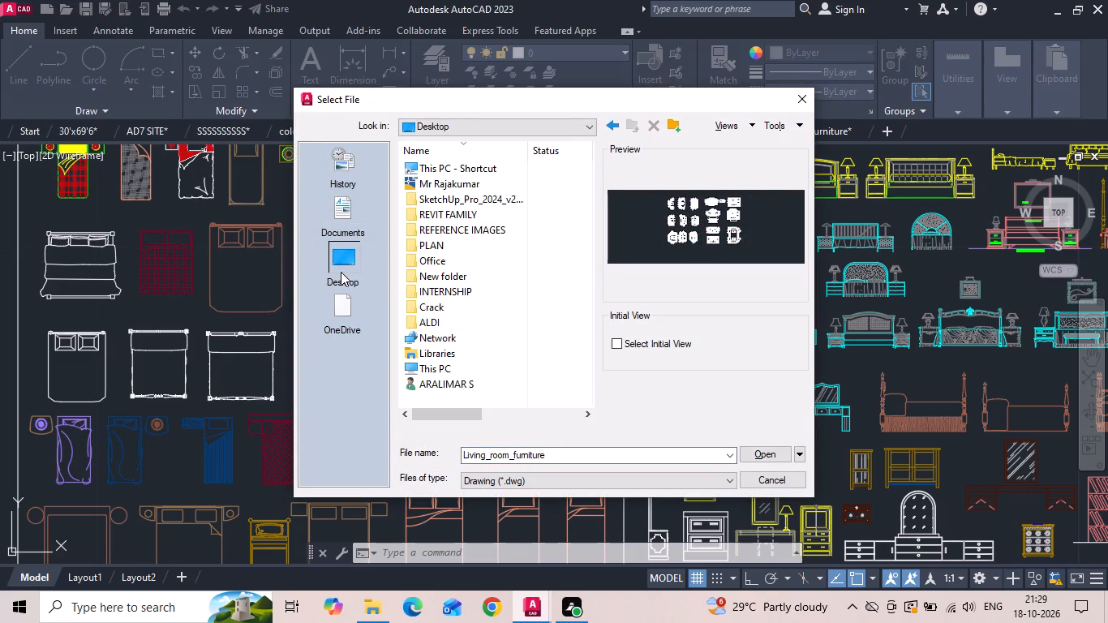
{"action": "left_click", "coordinate": [461, 251]}
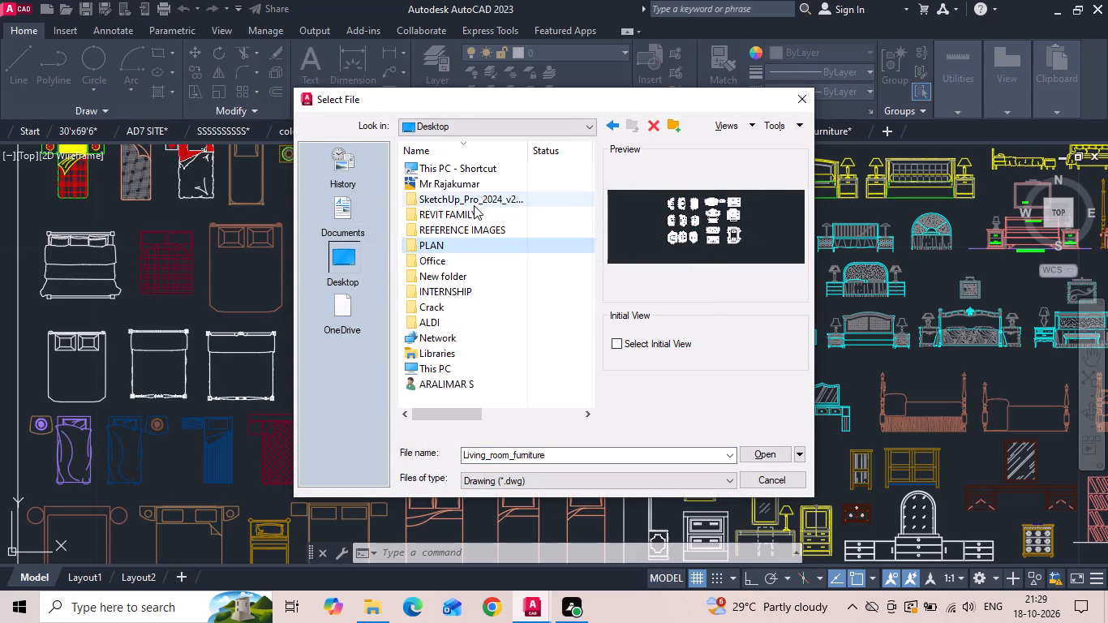
{"action": "double_click", "coordinate": [457, 292]}
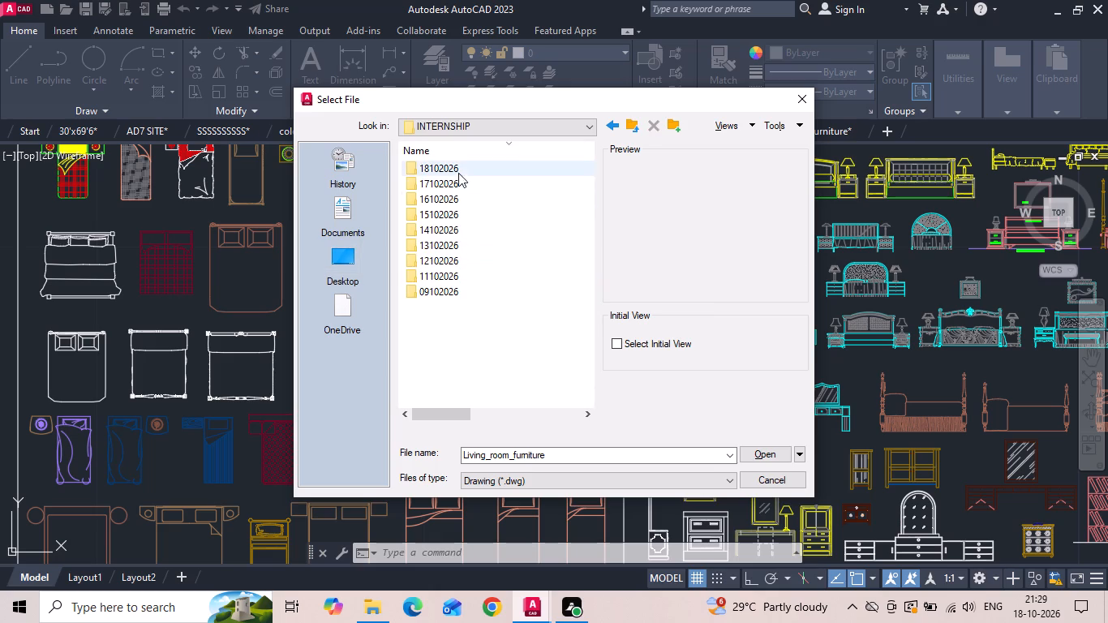
{"action": "triple_click", "coordinate": [446, 184]}
{"action": "left_click", "coordinate": [445, 184]}
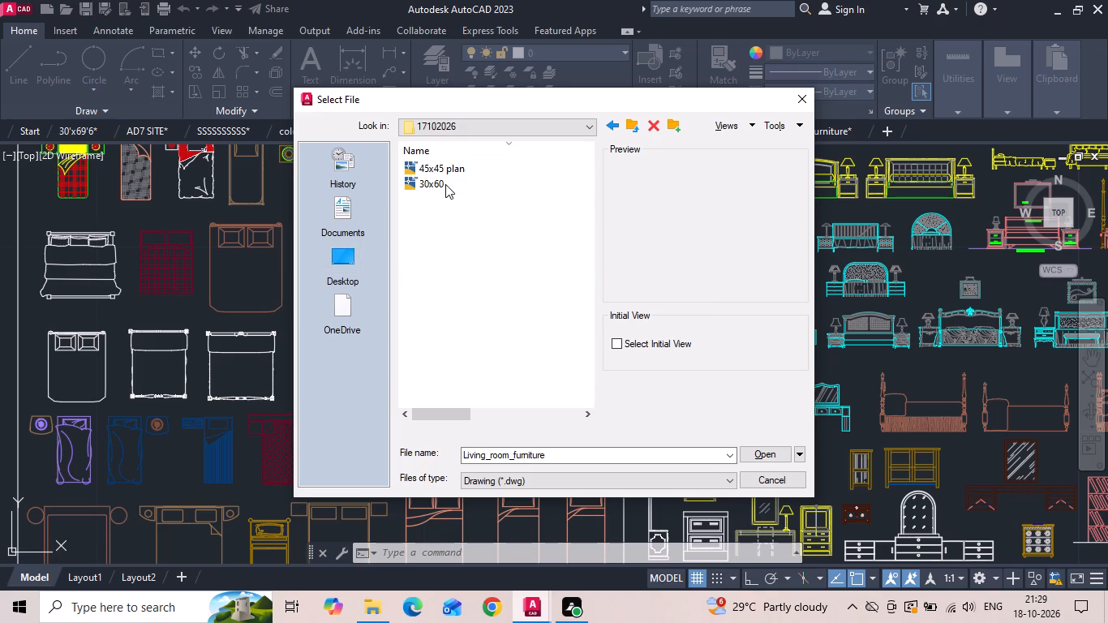
{"action": "left_click", "coordinate": [760, 456]}
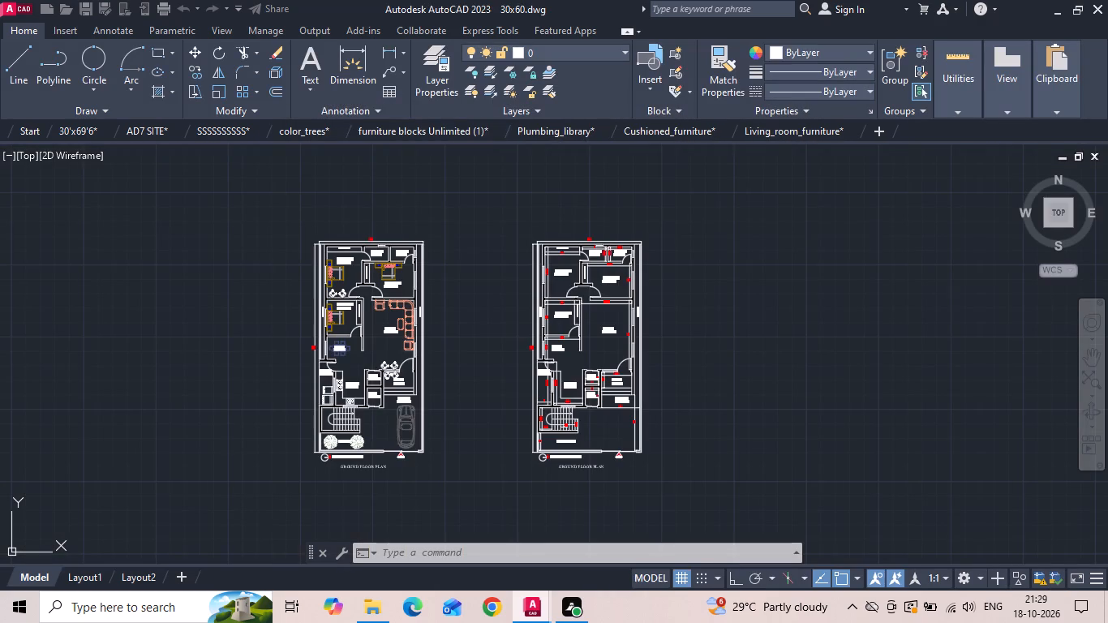
{"action": "scroll", "coordinate": [369, 304], "scroll_direction": "up", "scroll_amount": 2}
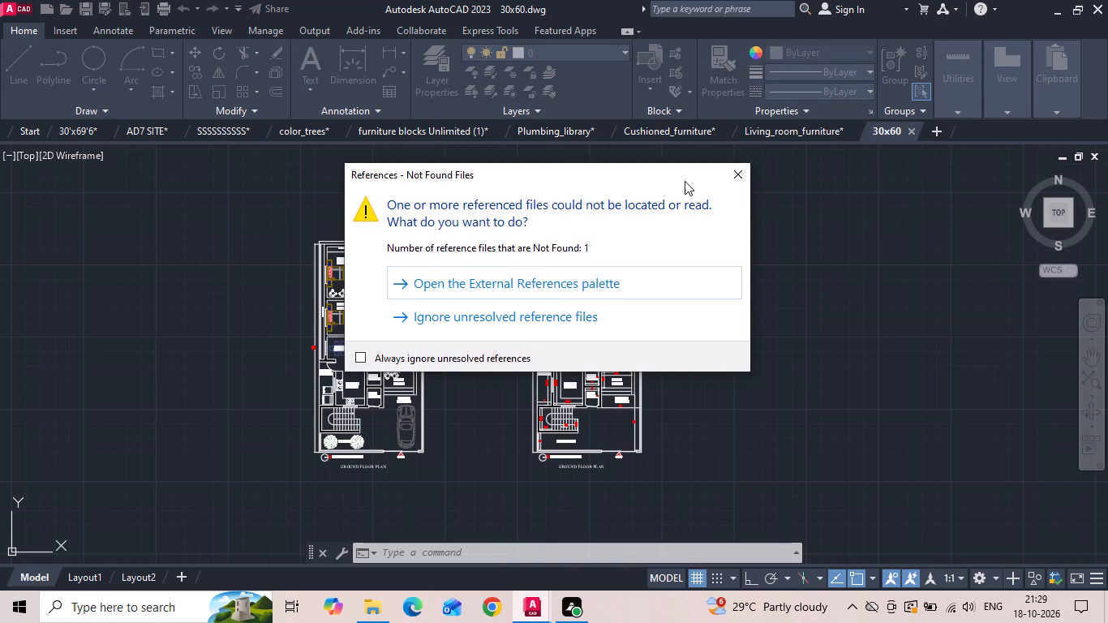
{"action": "left_click", "coordinate": [724, 172]}
{"action": "scroll", "coordinate": [392, 283], "scroll_direction": "up", "scroll_amount": 1}
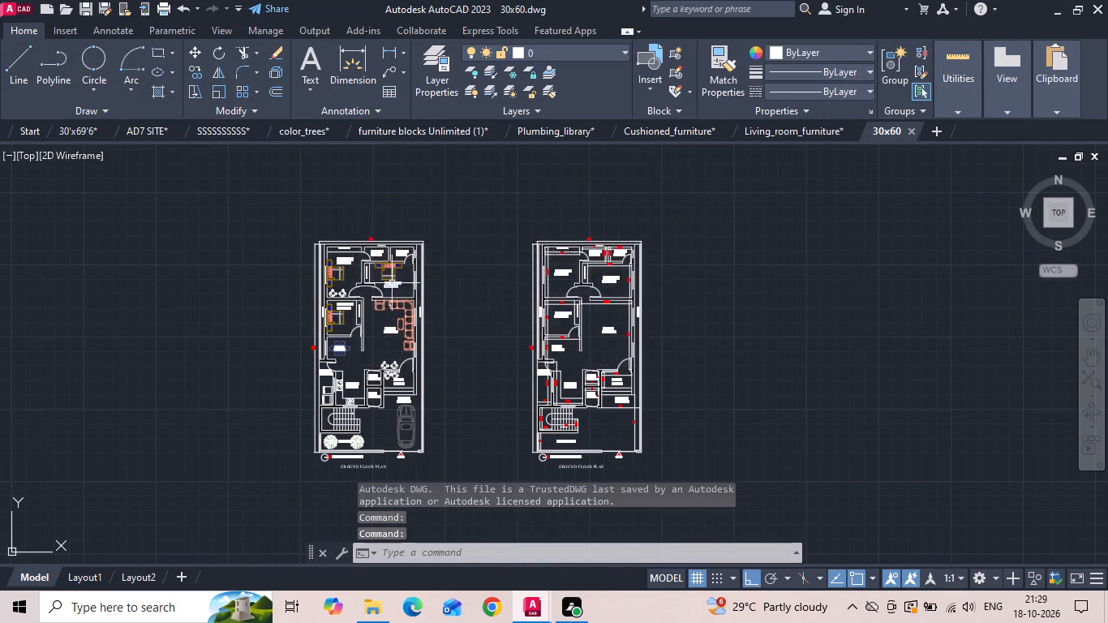
{"action": "scroll", "coordinate": [392, 283], "scroll_direction": "up", "scroll_amount": 1}
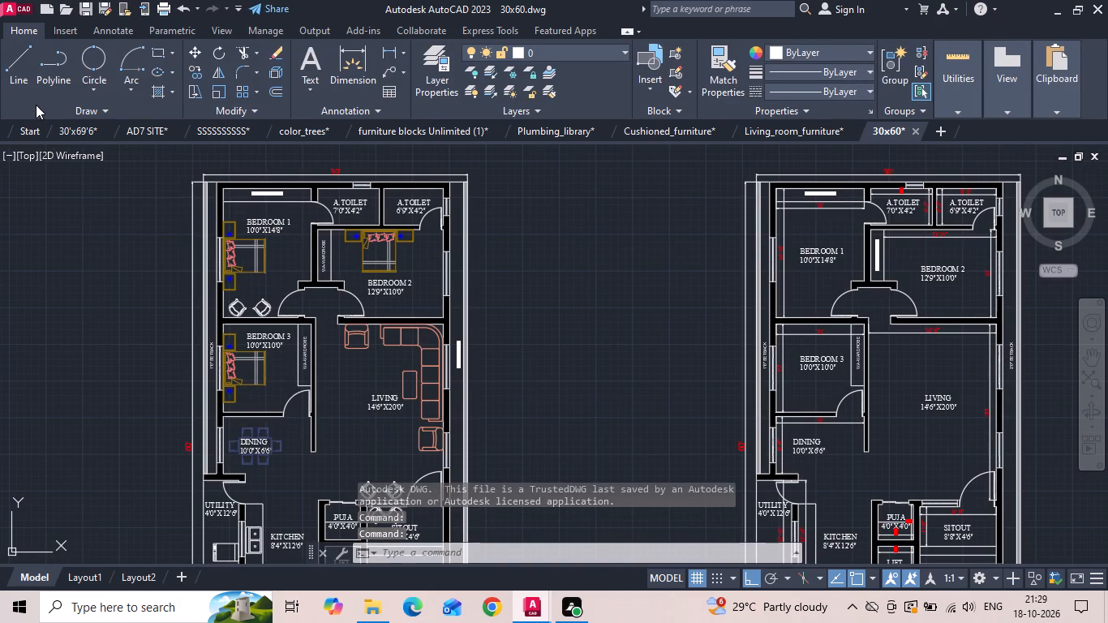
{"action": "middle_click_drag", "start_coordinate": [348, 369], "coordinate": [454, 207]}
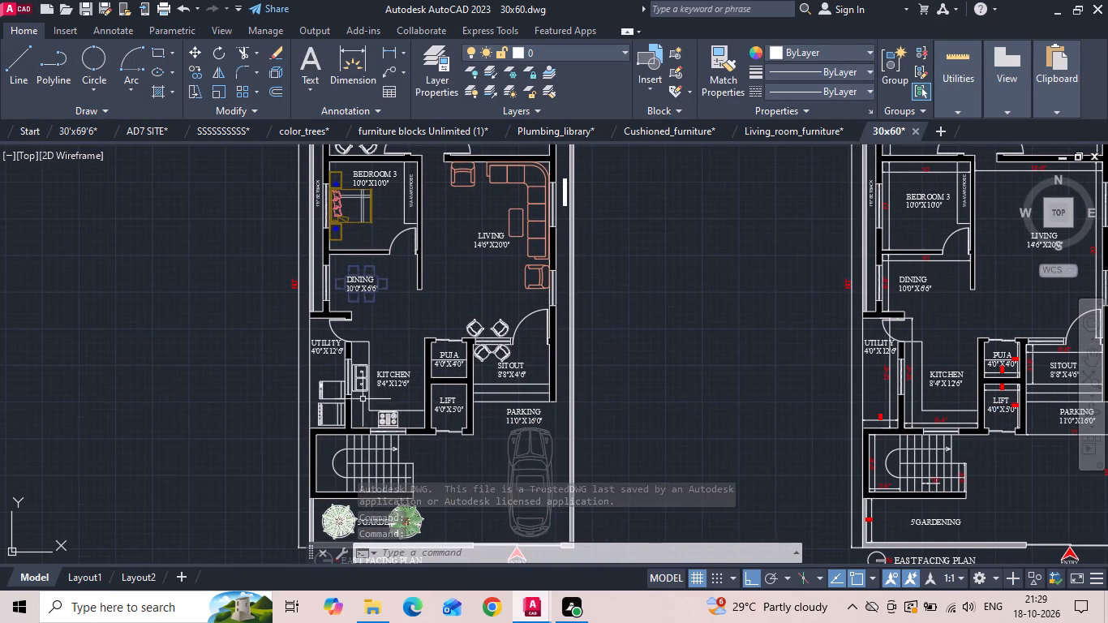
Open the 46x49 drawing from the 16102026 subfolder of the Desktop's INTERNSHIP folder.
{"action": "left_click", "coordinate": [18, 10]}
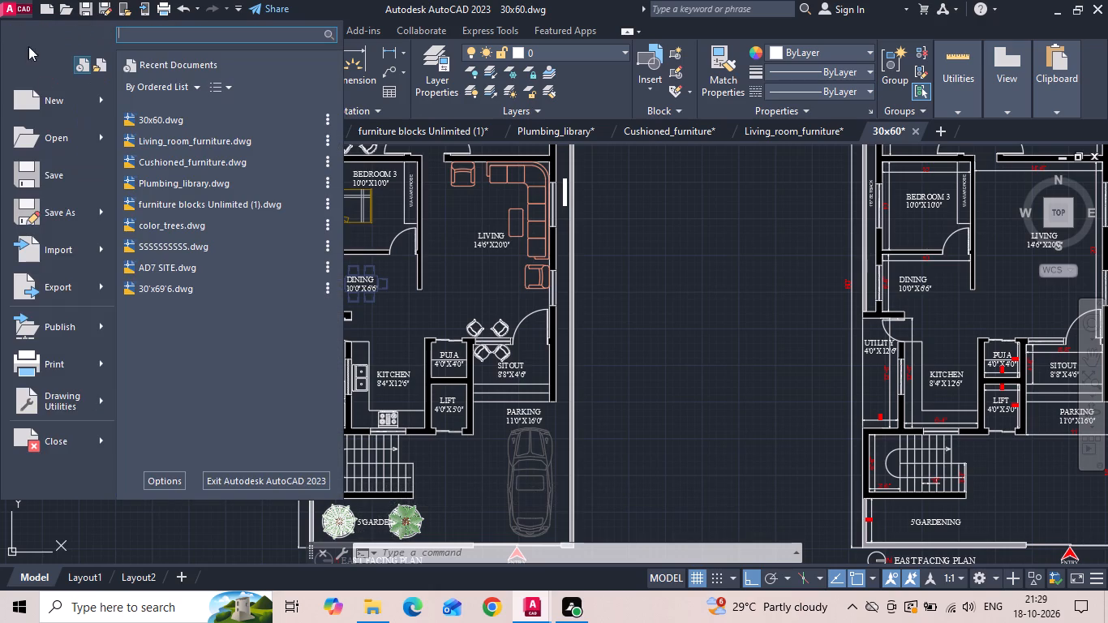
{"action": "left_click", "coordinate": [49, 137]}
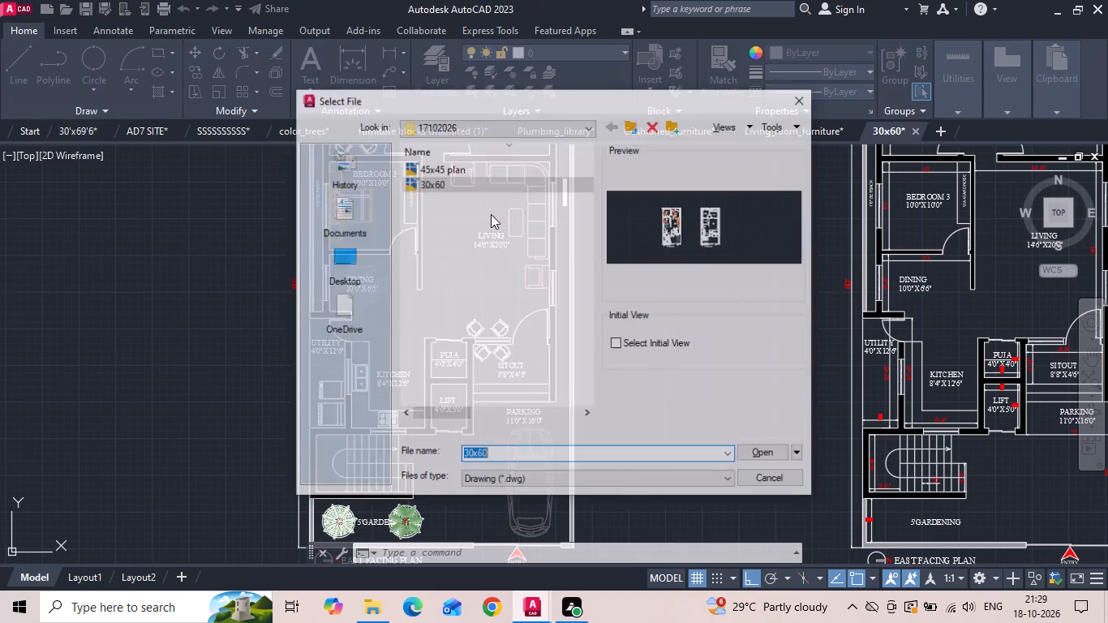
{"action": "left_click", "coordinate": [359, 260]}
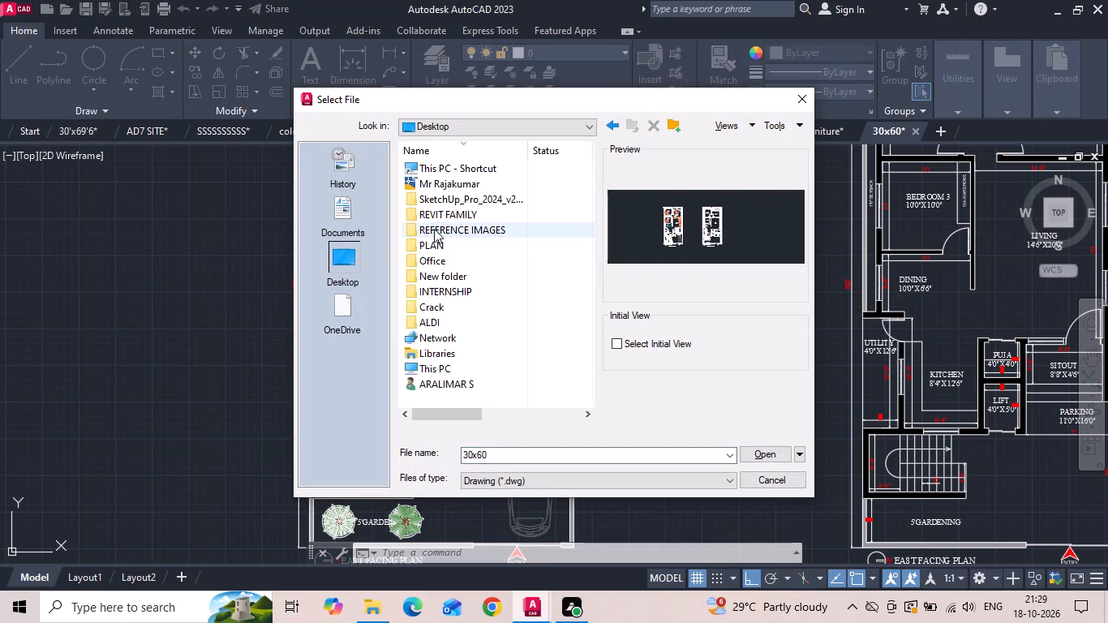
{"action": "double_click", "coordinate": [432, 294]}
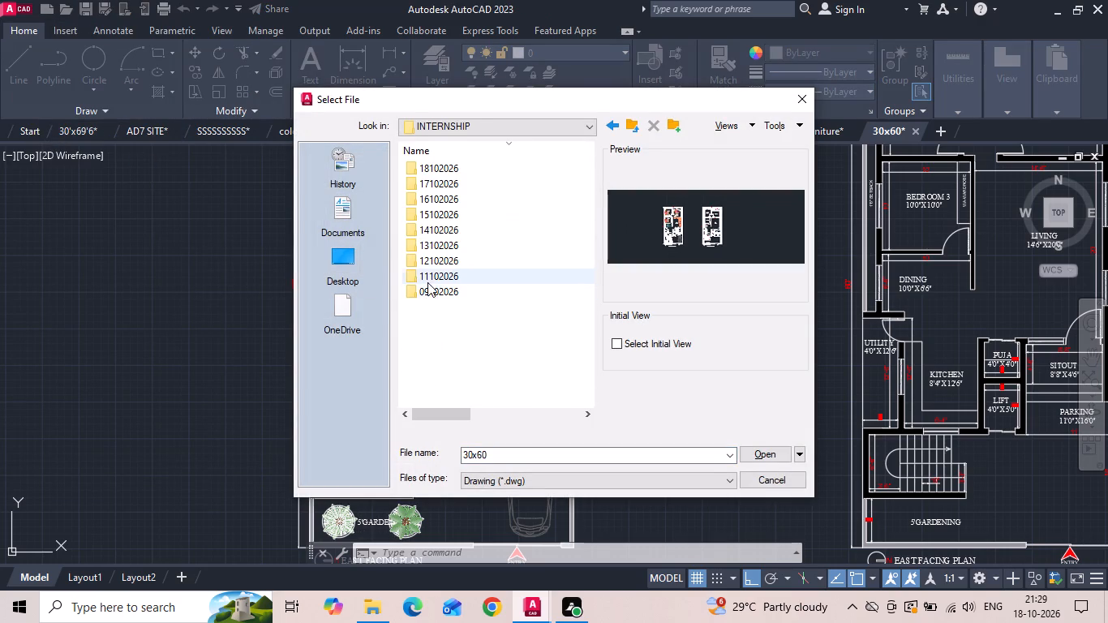
{"action": "double_click", "coordinate": [429, 195]}
{"action": "left_click", "coordinate": [429, 195]}
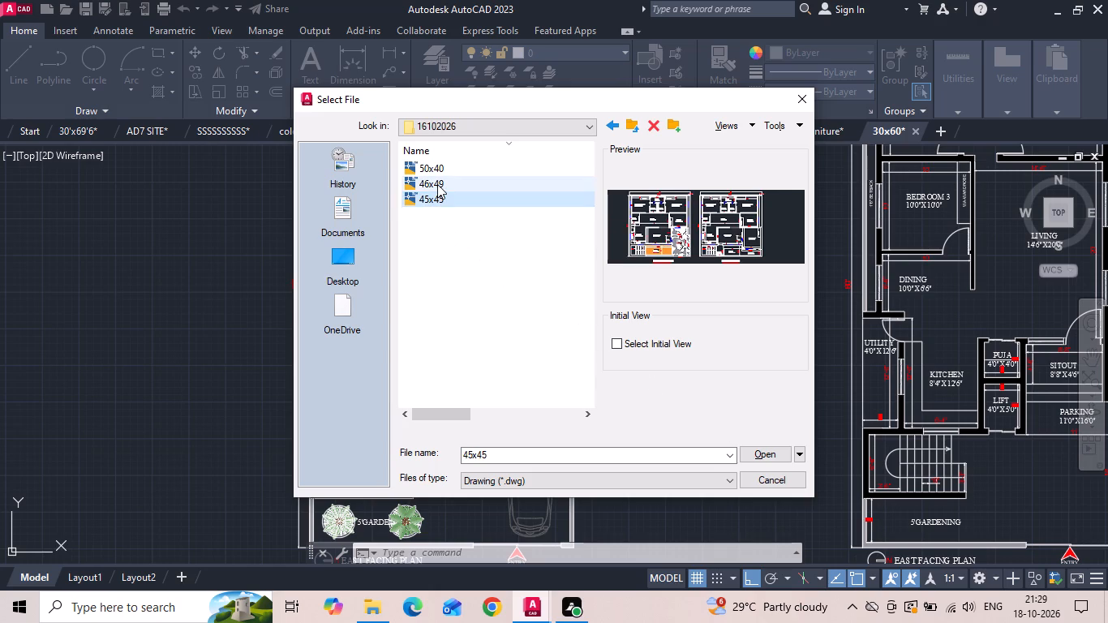
{"action": "left_click", "coordinate": [437, 184]}
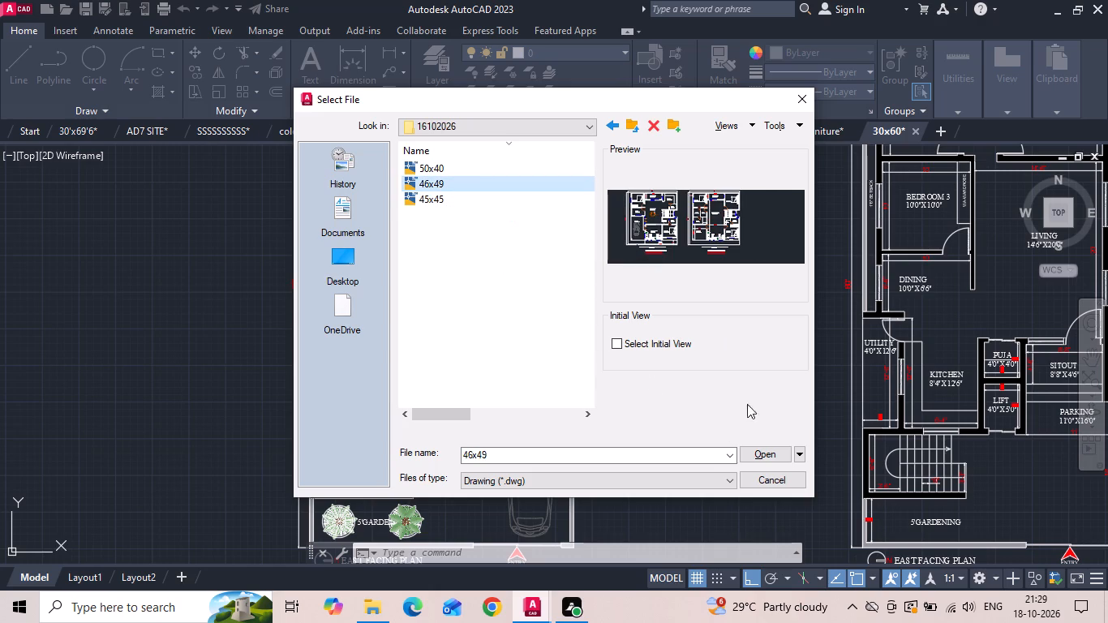
{"action": "left_click", "coordinate": [762, 457]}
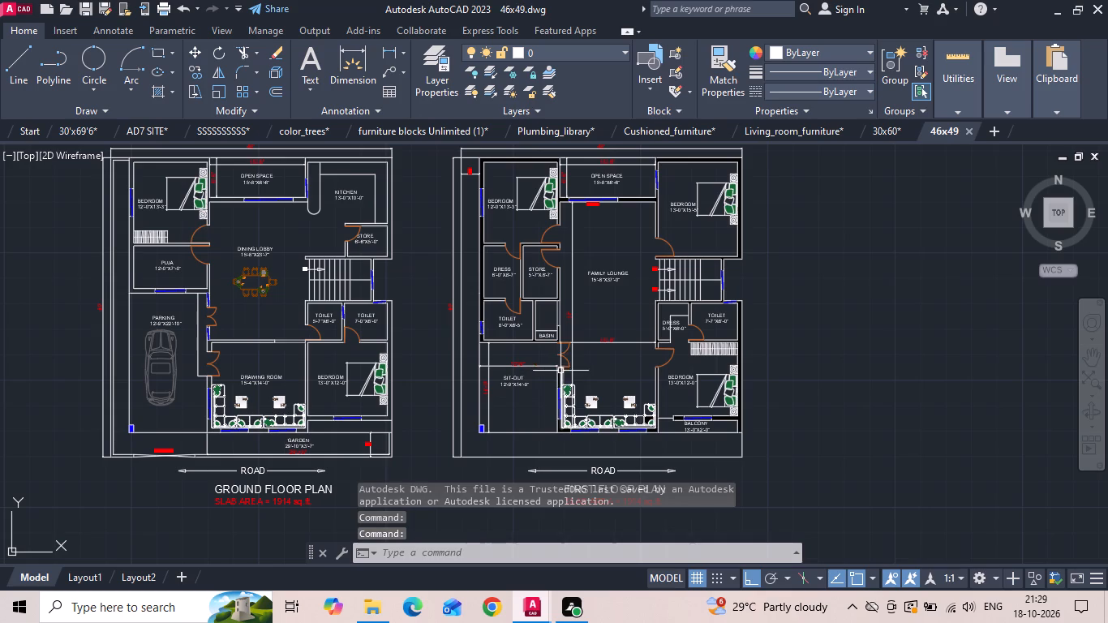
Copy the car block from the 46x49 ground floor's parking into the ground-floor parking area of the 30'x69'6 drawing.
{"action": "scroll", "coordinate": [507, 397], "scroll_direction": "up", "scroll_amount": 1}
{"action": "middle_click_drag", "start_coordinate": [507, 397], "coordinate": [857, 404]}
{"action": "left_click", "coordinate": [297, 367]}
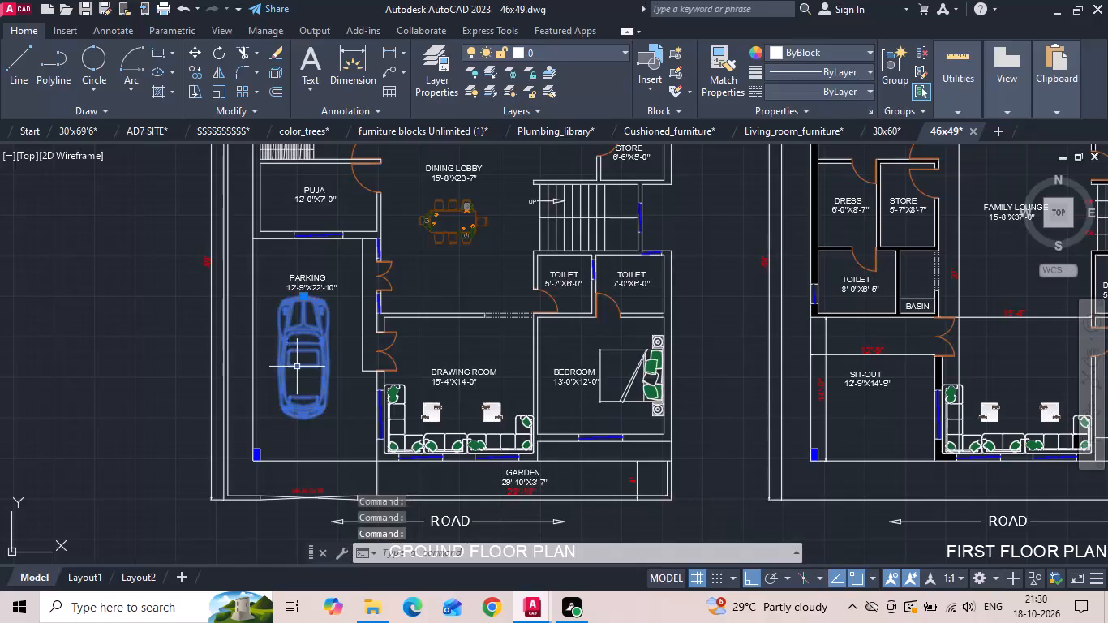
{"action": "key", "text": "ctrl+c"}
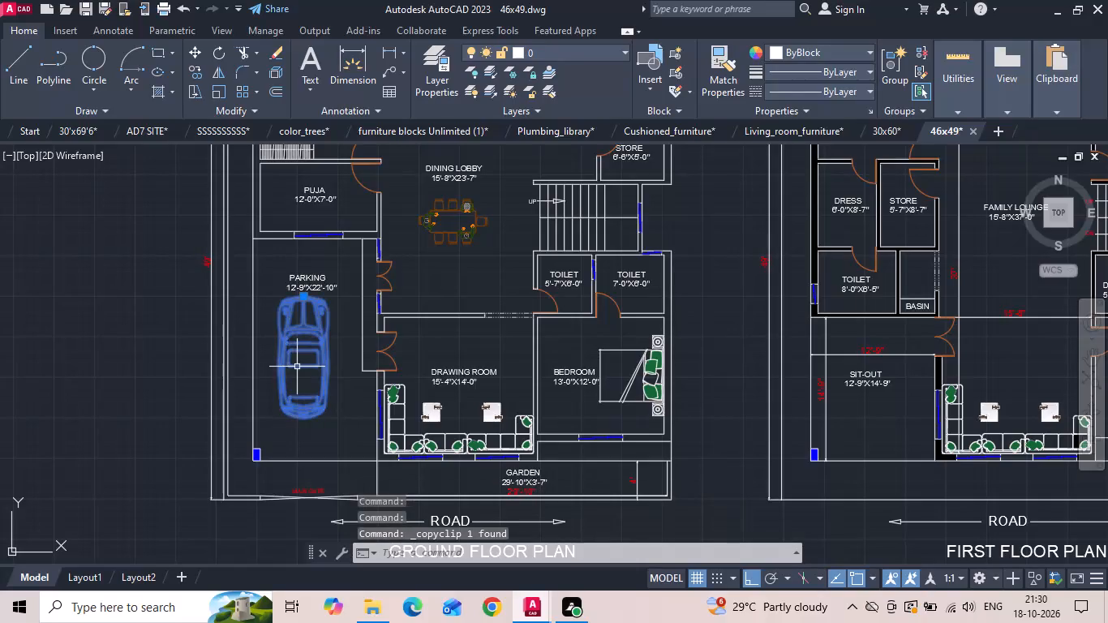
{"action": "left_click", "coordinate": [73, 129]}
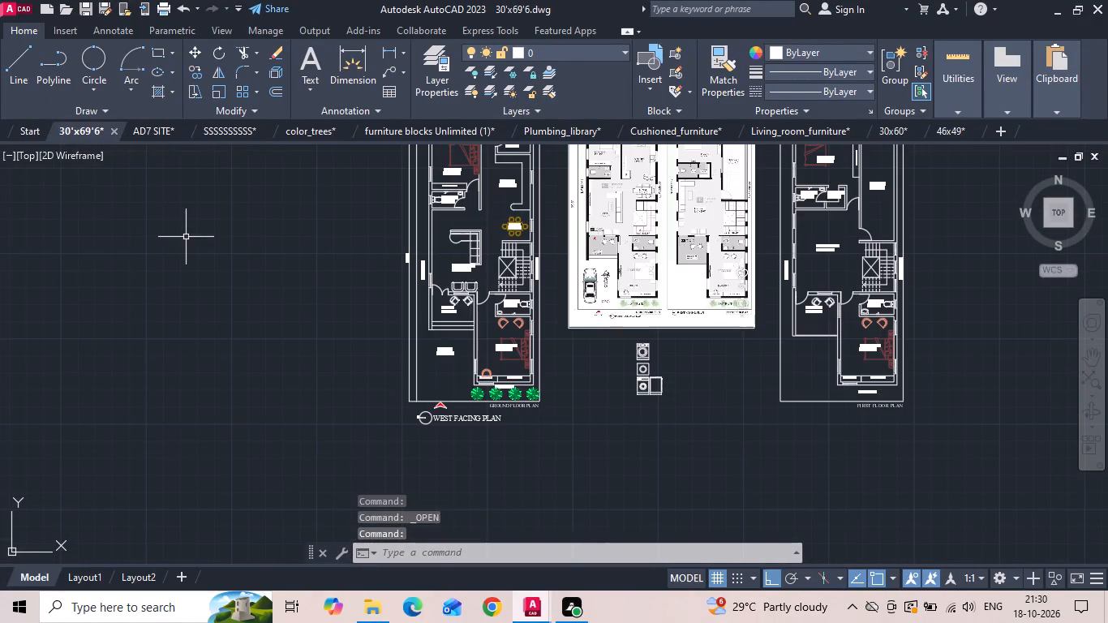
{"action": "key", "text": "ctrl+v"}
{"action": "scroll", "coordinate": [432, 384], "scroll_direction": "up", "scroll_amount": 2}
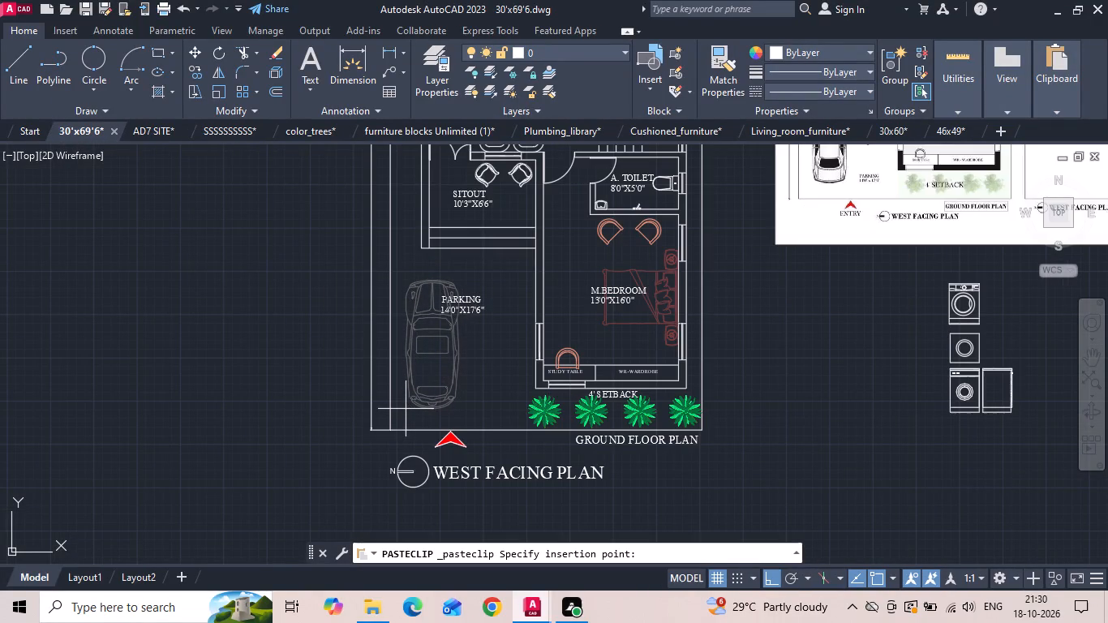
{"action": "left_click", "coordinate": [406, 409]}
{"action": "key", "text": "Escape"}
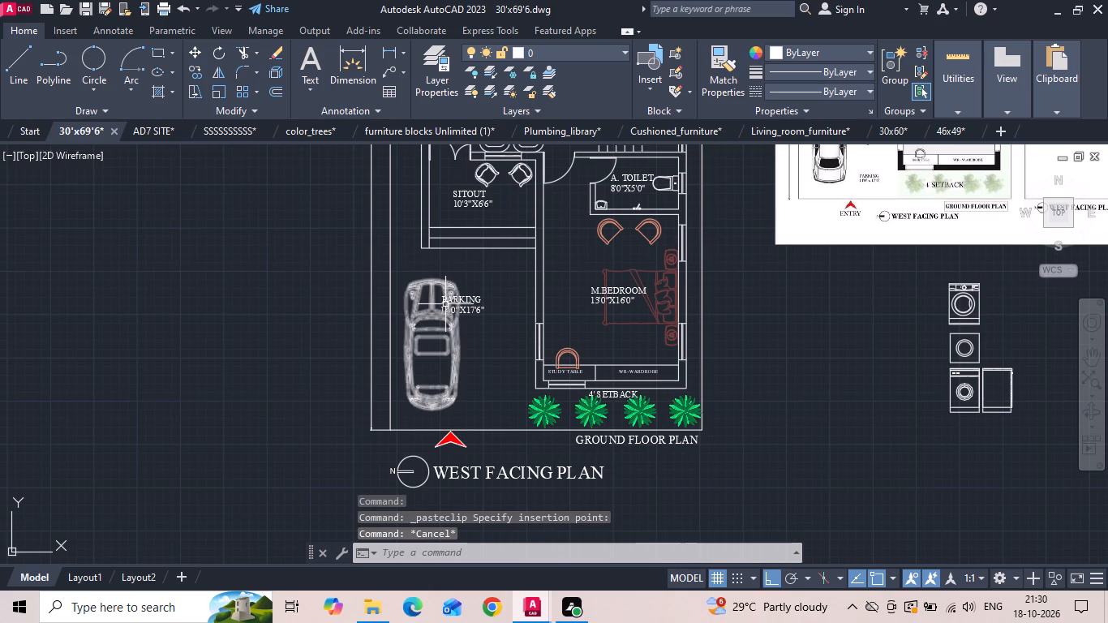
Move the ground-floor PARKING label with its 14'0"X17'6" size clear above the car, with Ortho off, and save the drawing.
{"action": "left_click", "coordinate": [468, 307]}
{"action": "right_click", "coordinate": [468, 307]}
{"action": "left_click", "coordinate": [496, 295]}
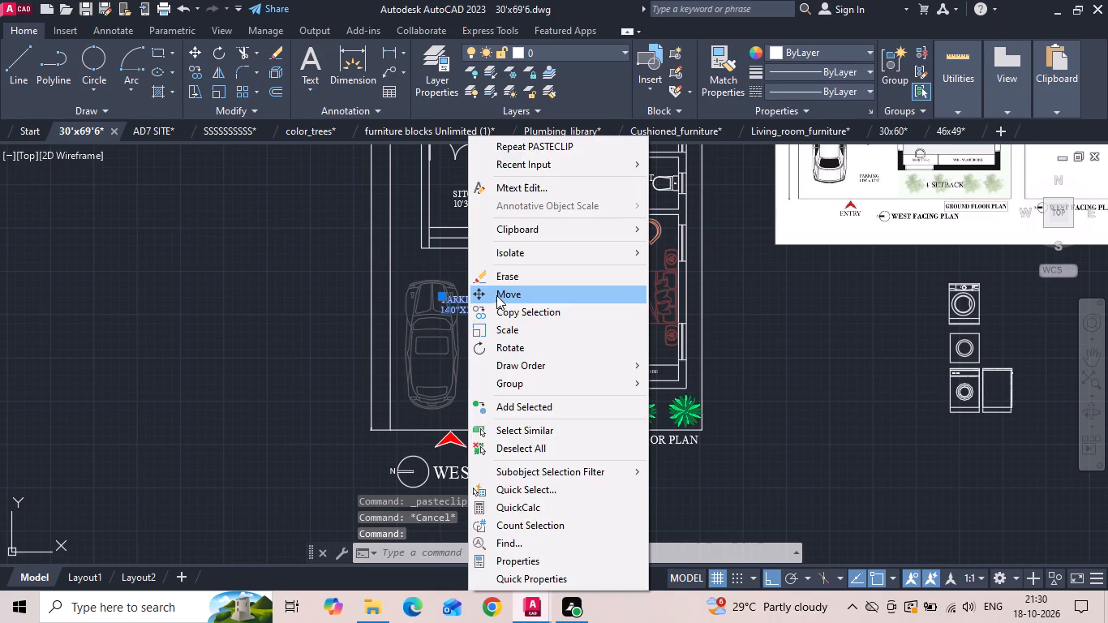
{"action": "scroll", "coordinate": [440, 298], "scroll_direction": "up", "scroll_amount": 2}
{"action": "left_click", "coordinate": [513, 299]}
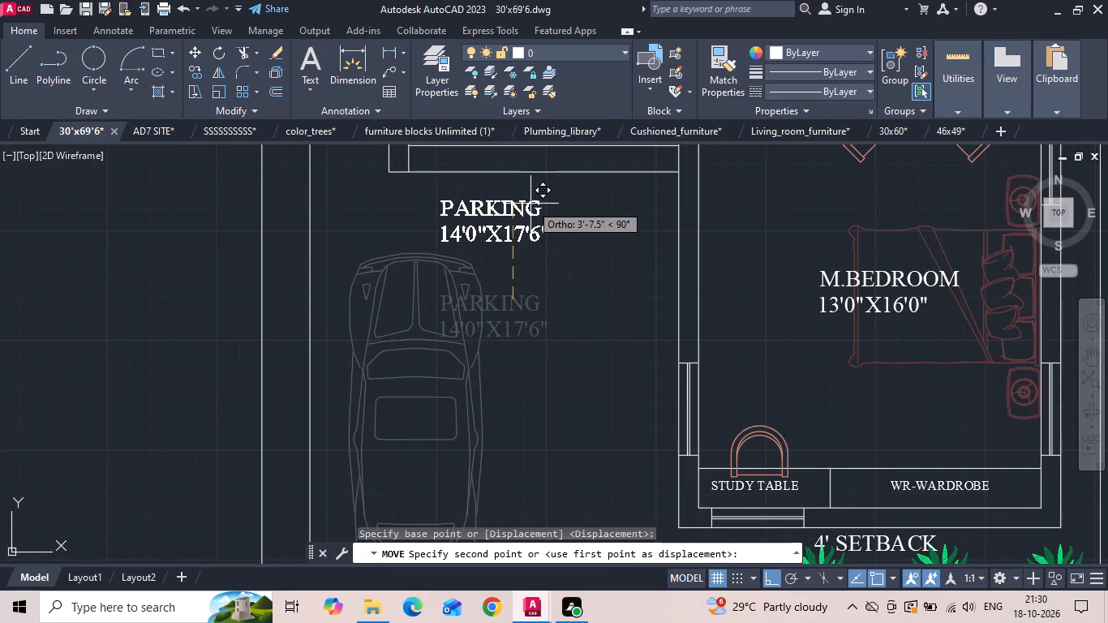
{"action": "key", "text": "F8"}
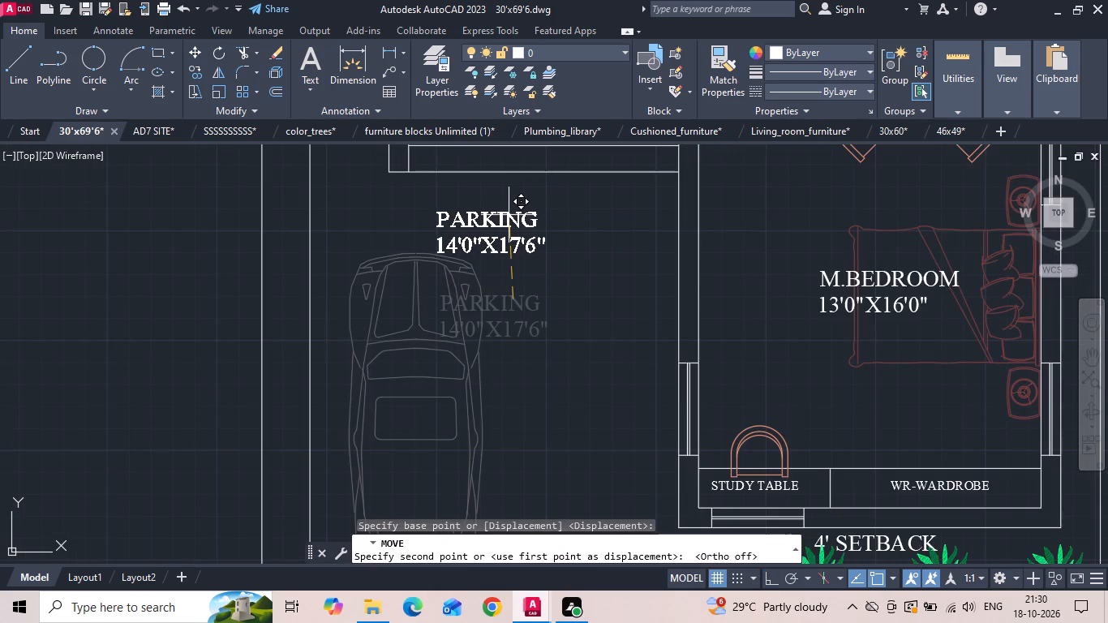
{"action": "left_click", "coordinate": [509, 213]}
{"action": "key", "text": "ctrl+s"}
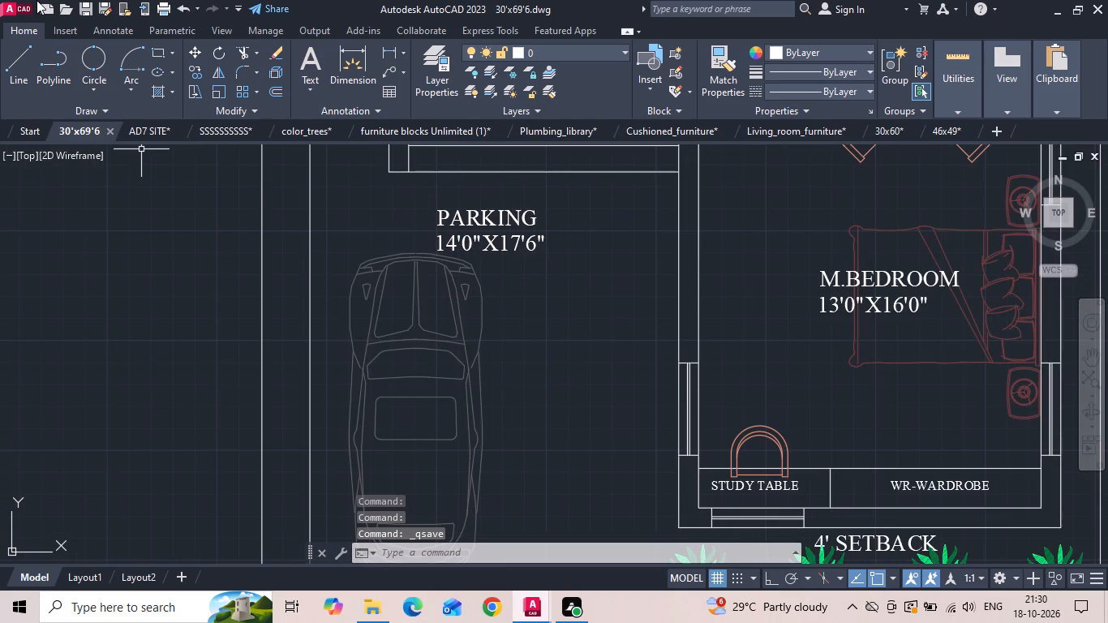
Close the SSSSSSSSSS, color_trees, AD7 SITE, Plumbing_library, Living_room_furniture and 46x49 drawings, saving the changes to each.
{"action": "left_click", "coordinate": [267, 134]}
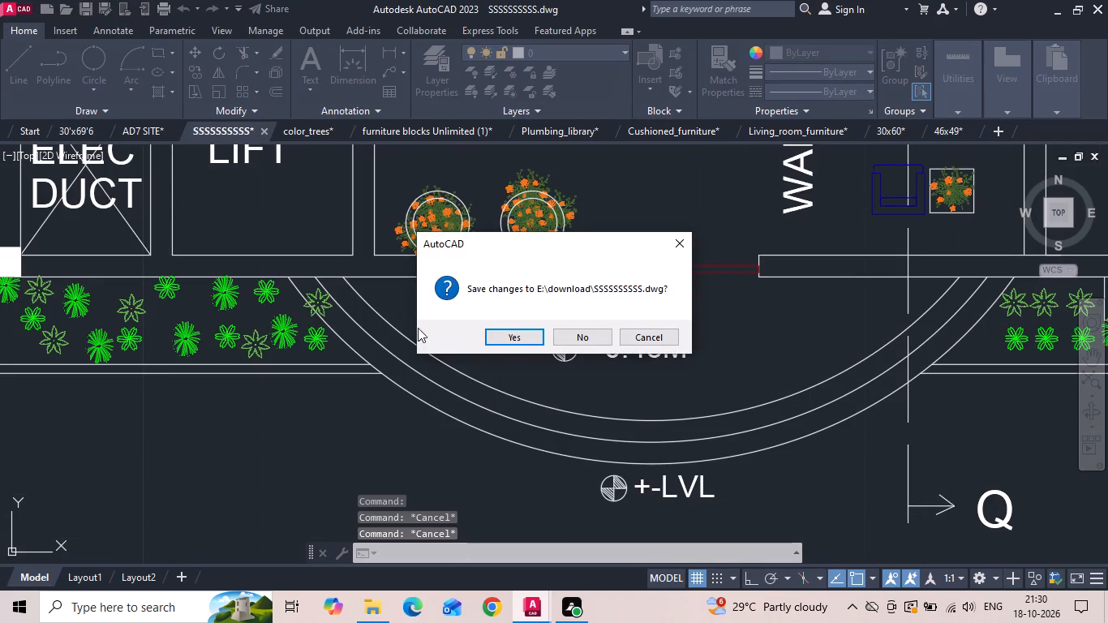
{"action": "left_click", "coordinate": [525, 330]}
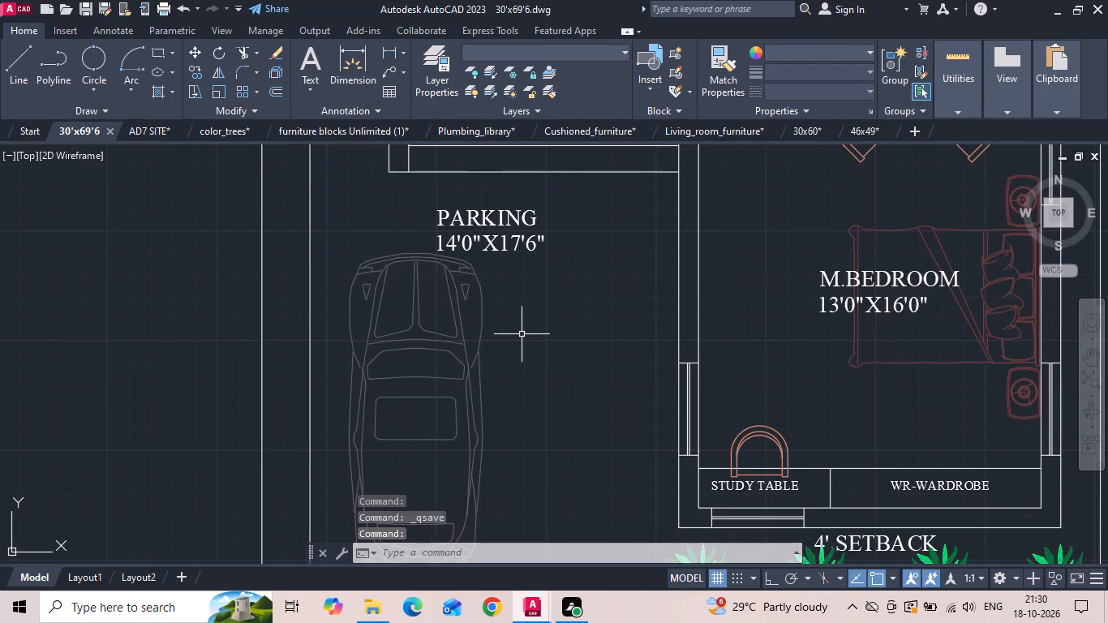
{"action": "left_click", "coordinate": [256, 131]}
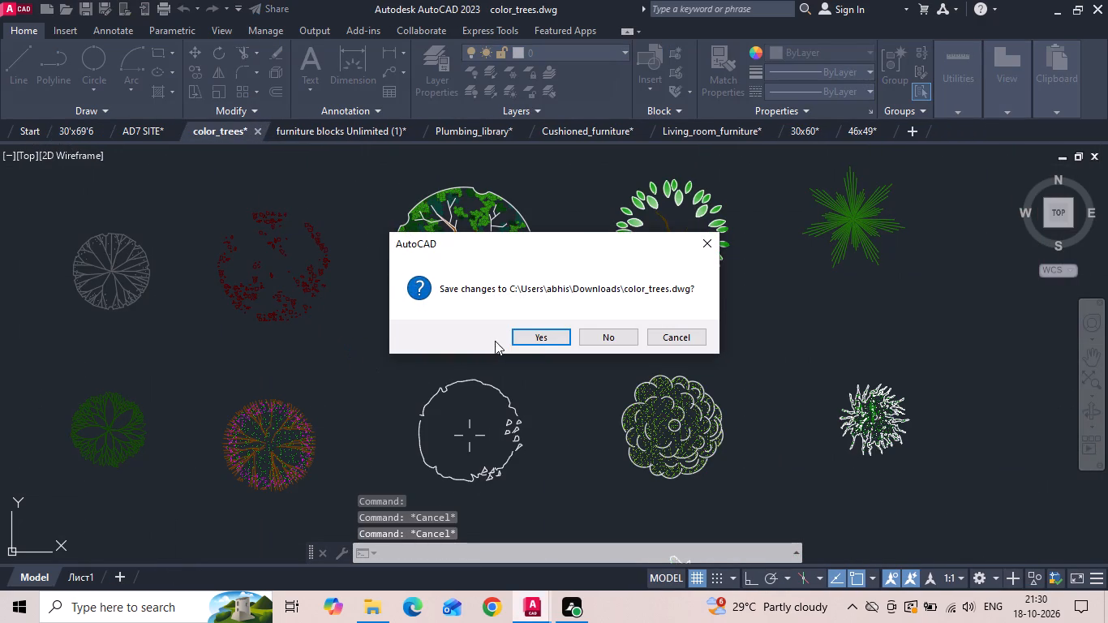
{"action": "left_click", "coordinate": [525, 340]}
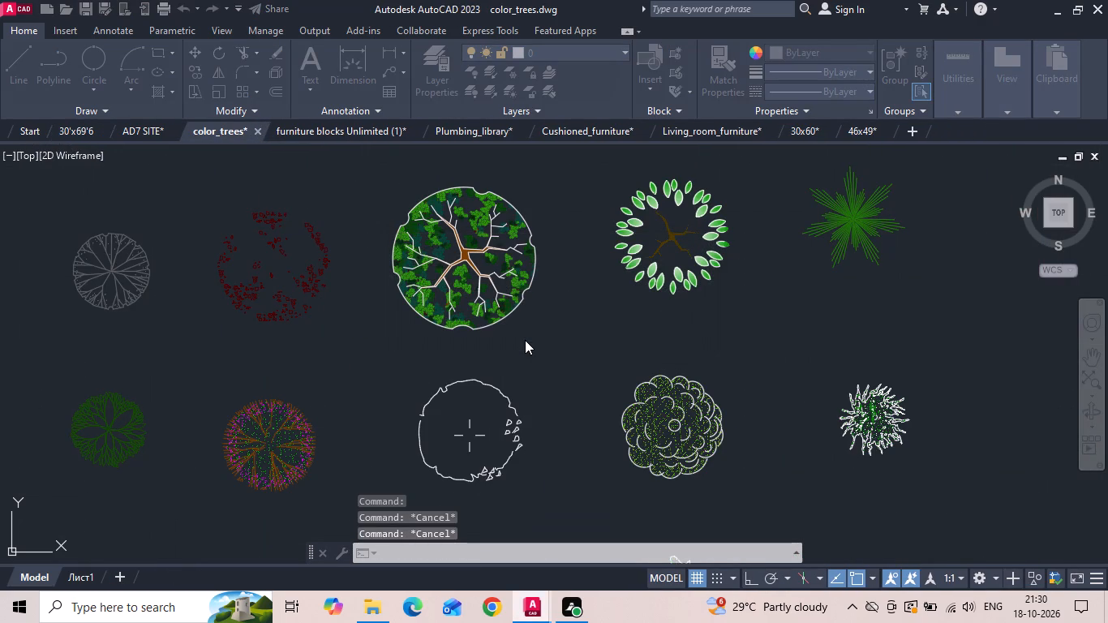
{"action": "key", "text": "ctrl+s"}
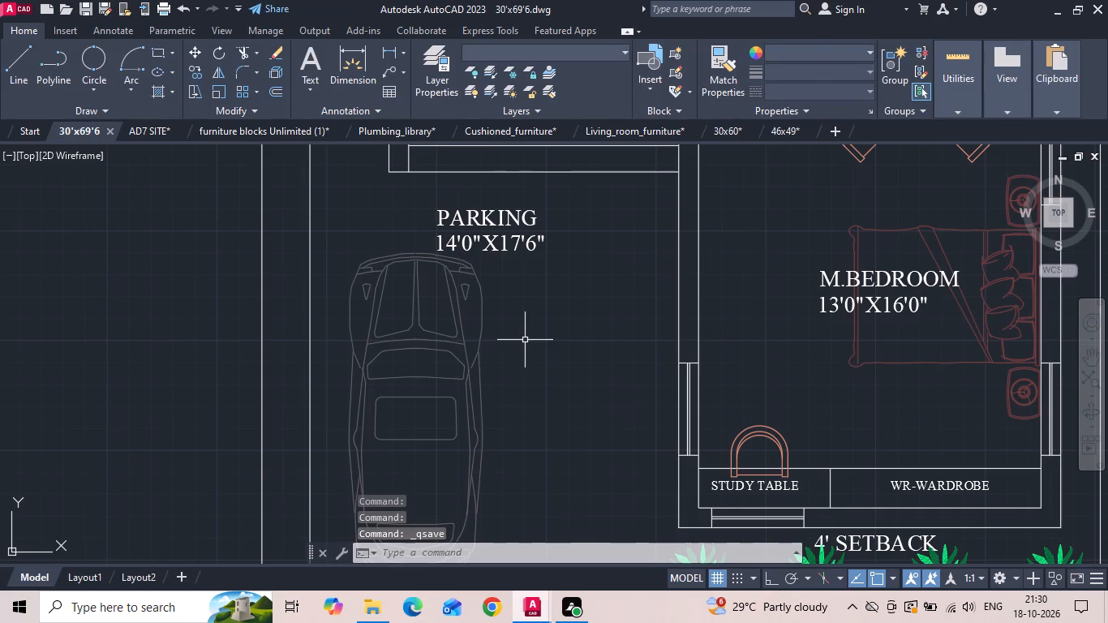
{"action": "left_click", "coordinate": [179, 131]}
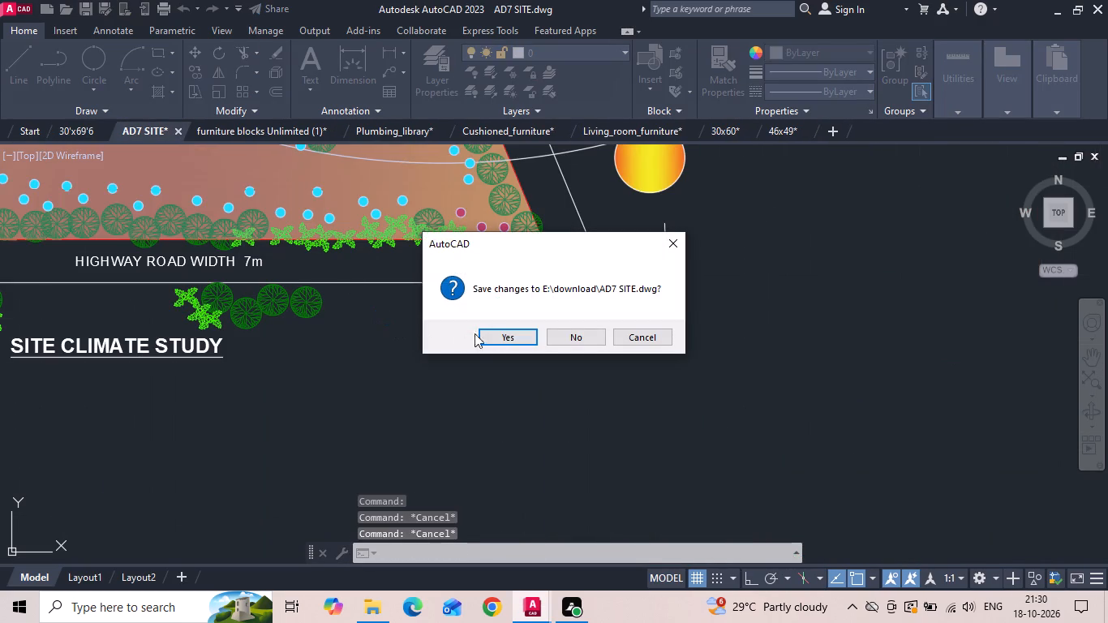
{"action": "left_click", "coordinate": [508, 333]}
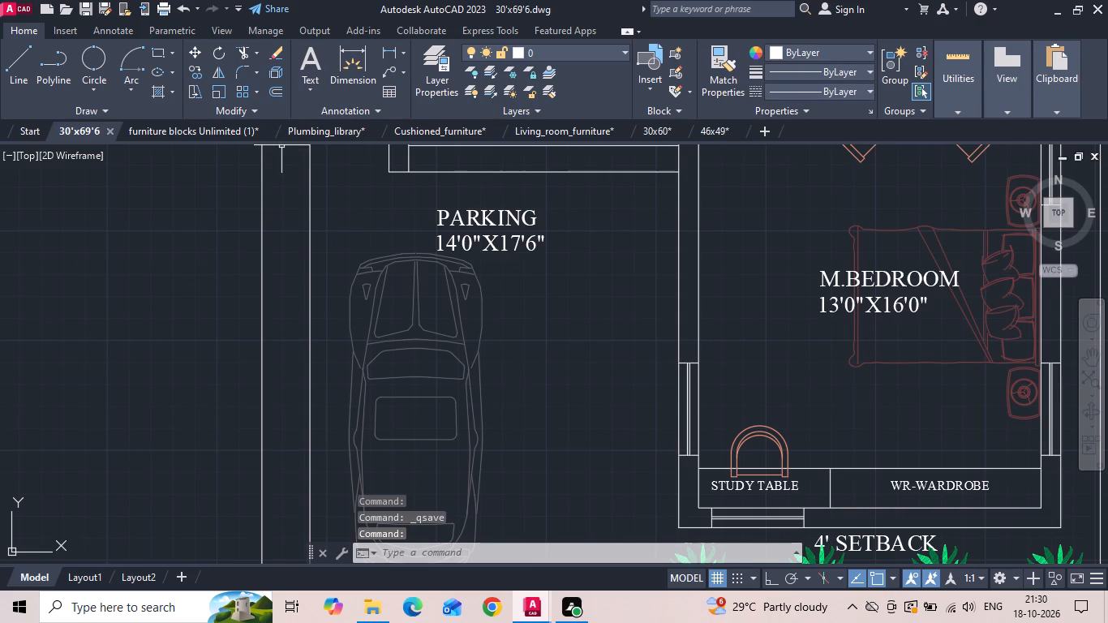
{"action": "left_click", "coordinate": [378, 135]}
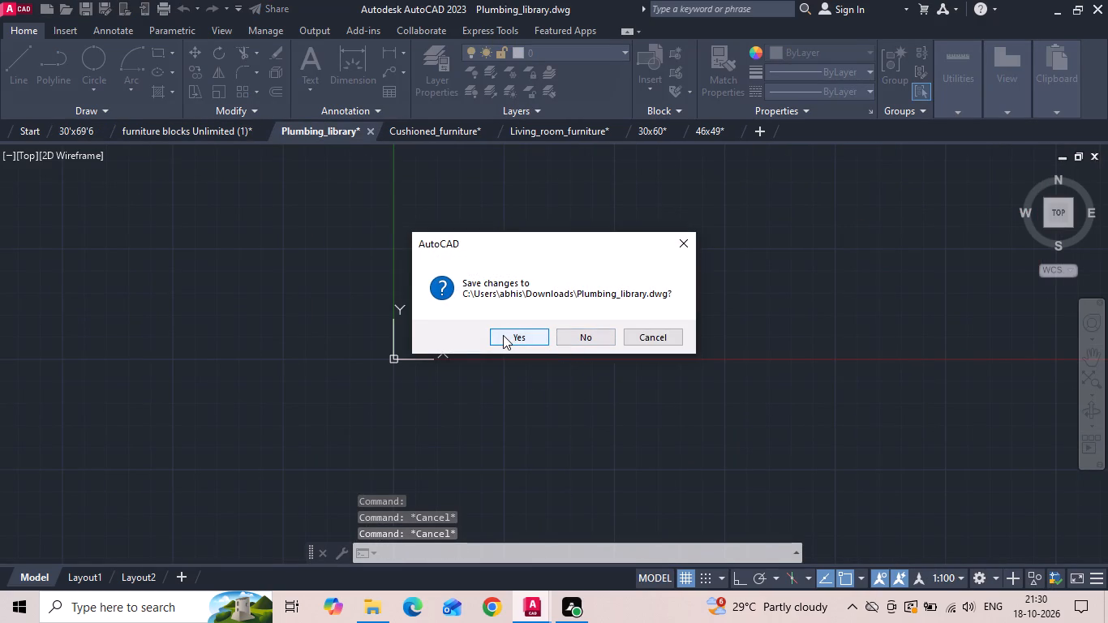
{"action": "left_click", "coordinate": [503, 335]}
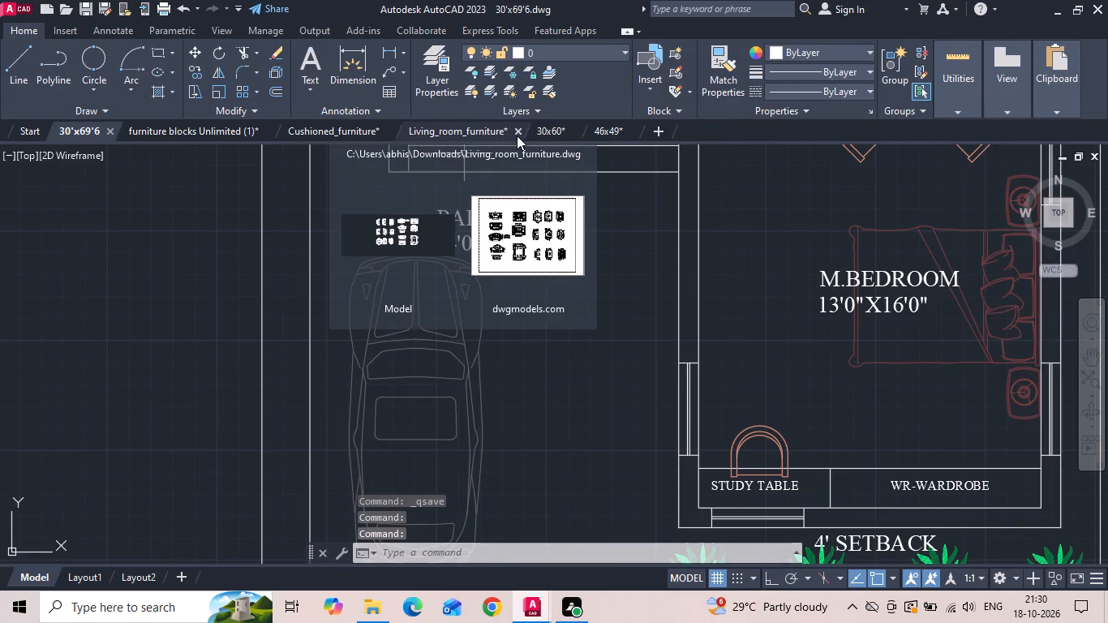
{"action": "left_click", "coordinate": [517, 135]}
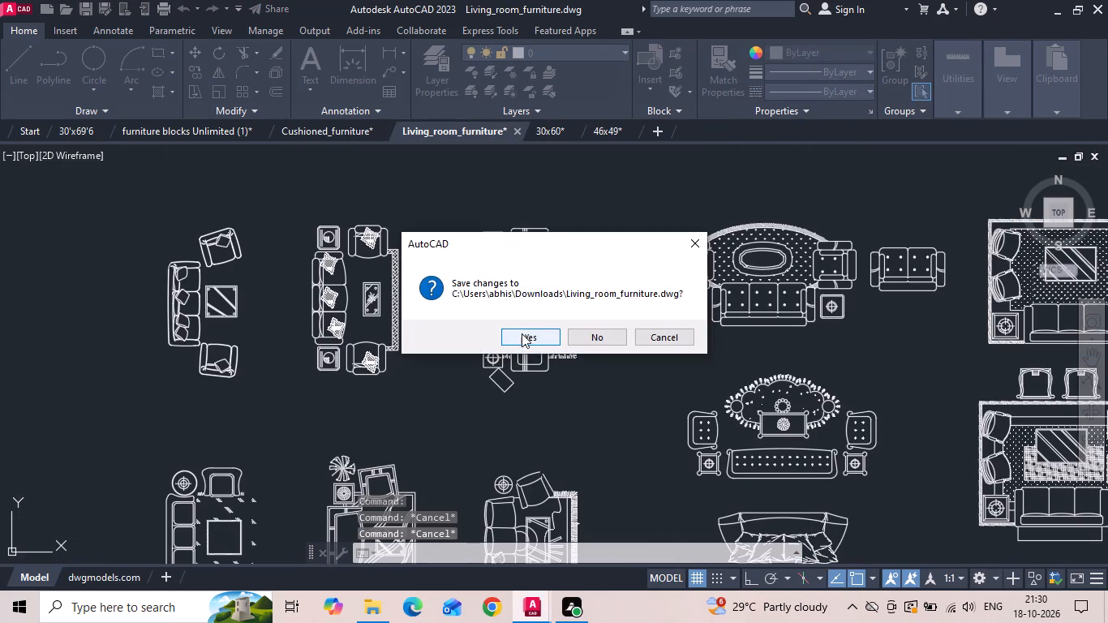
{"action": "left_click", "coordinate": [522, 333]}
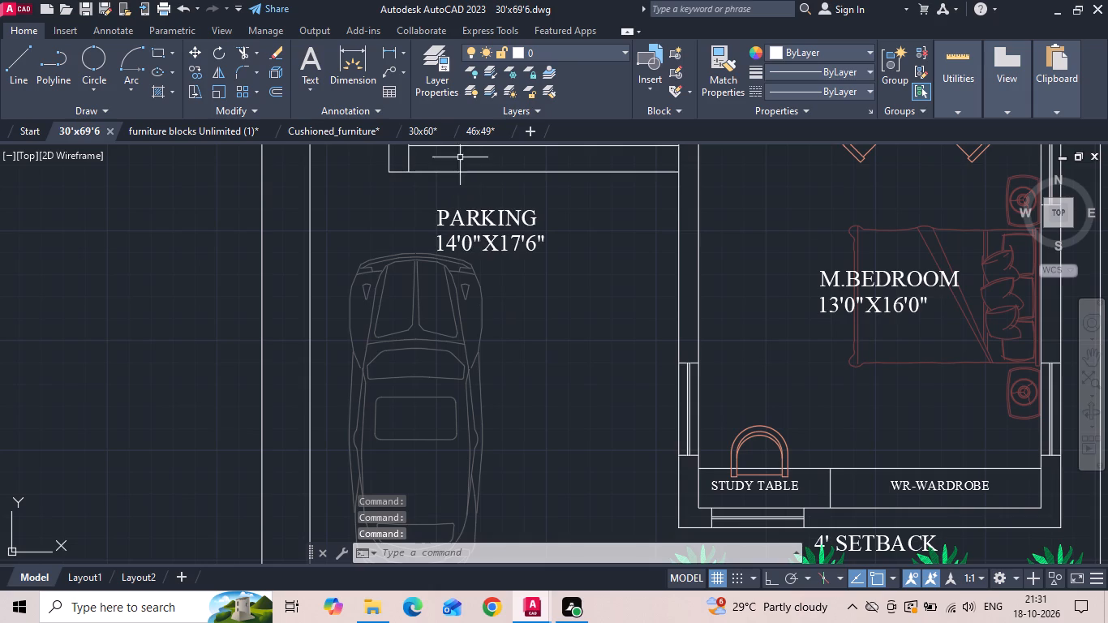
{"action": "left_click", "coordinate": [509, 132]}
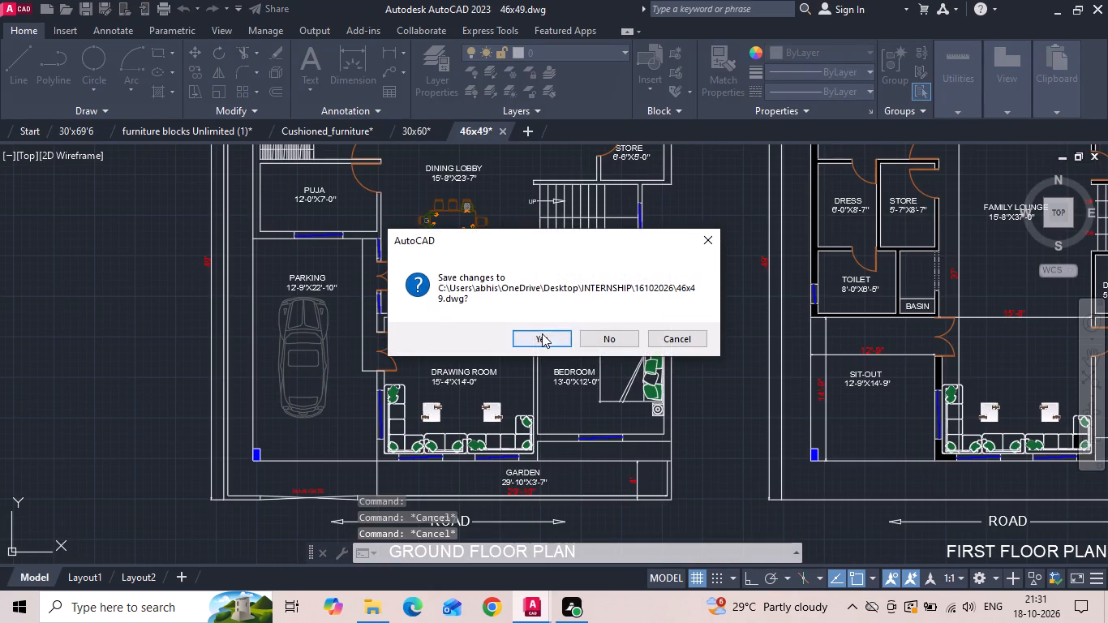
{"action": "left_click", "coordinate": [540, 336]}
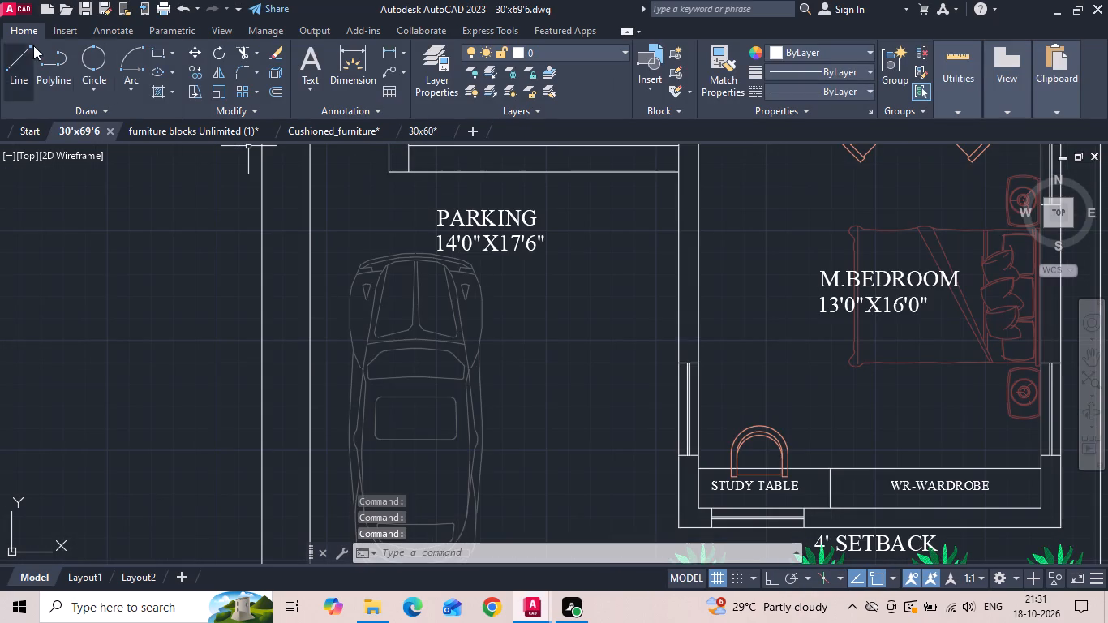
Open the 30x60 drawing from the 14102026 subfolder of the Desktop's INTERNSHIP folder.
{"action": "left_click", "coordinate": [7, 8]}
{"action": "left_click", "coordinate": [58, 133]}
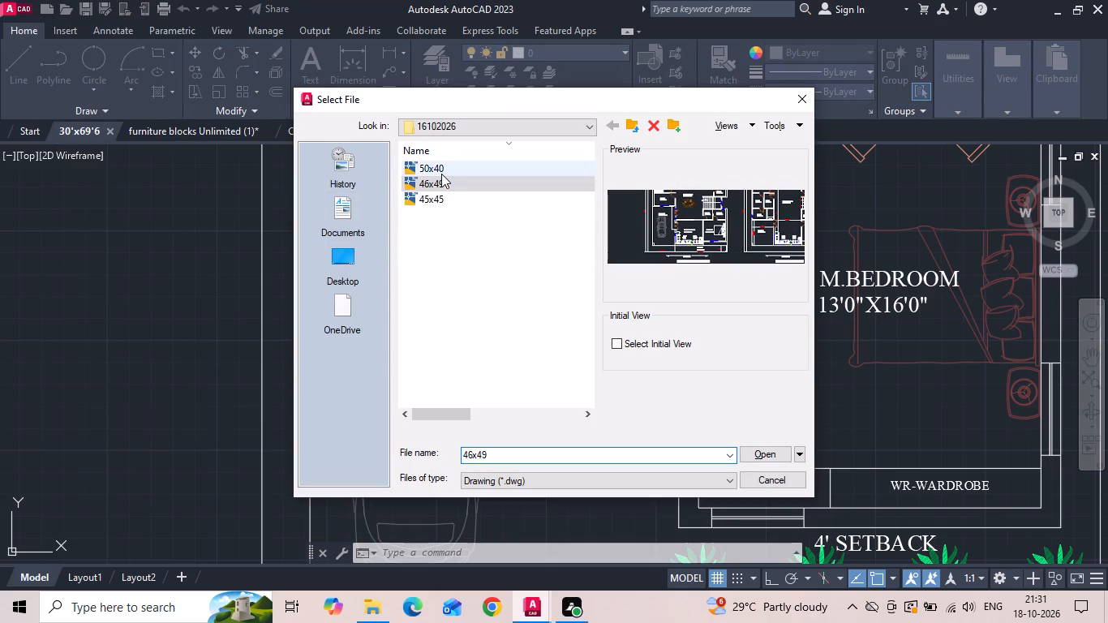
{"action": "left_click", "coordinate": [441, 174]}
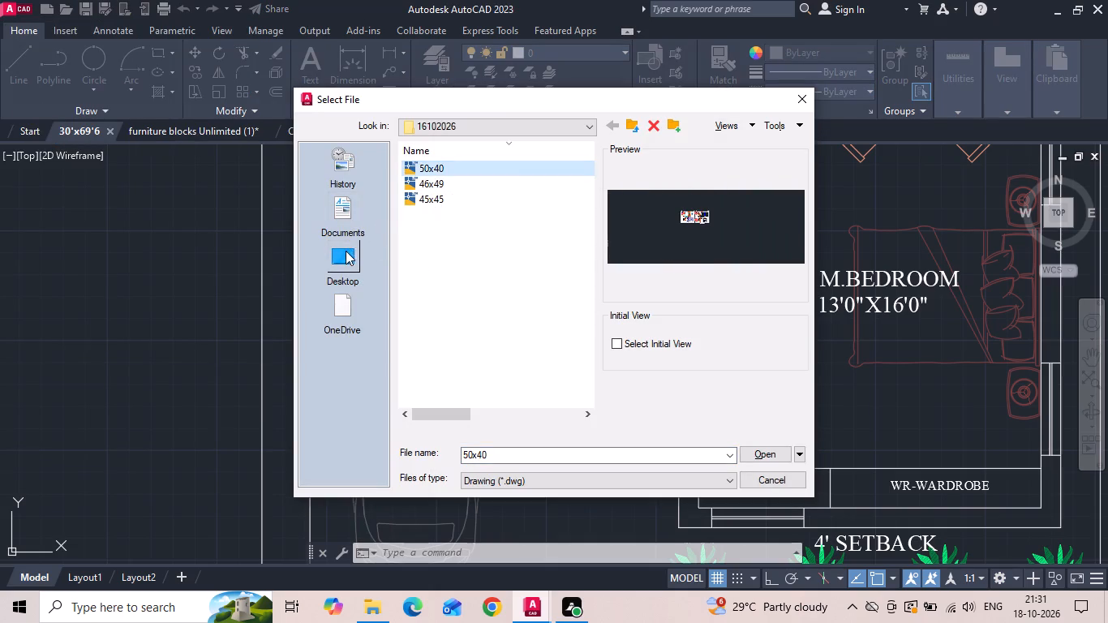
{"action": "left_click", "coordinate": [346, 251]}
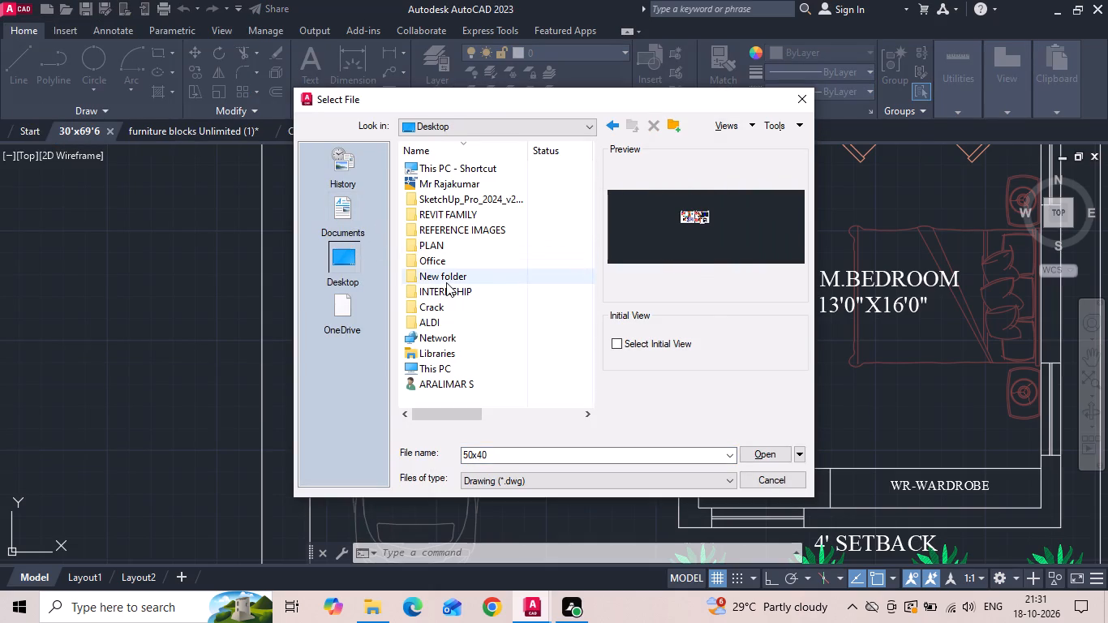
{"action": "double_click", "coordinate": [445, 285]}
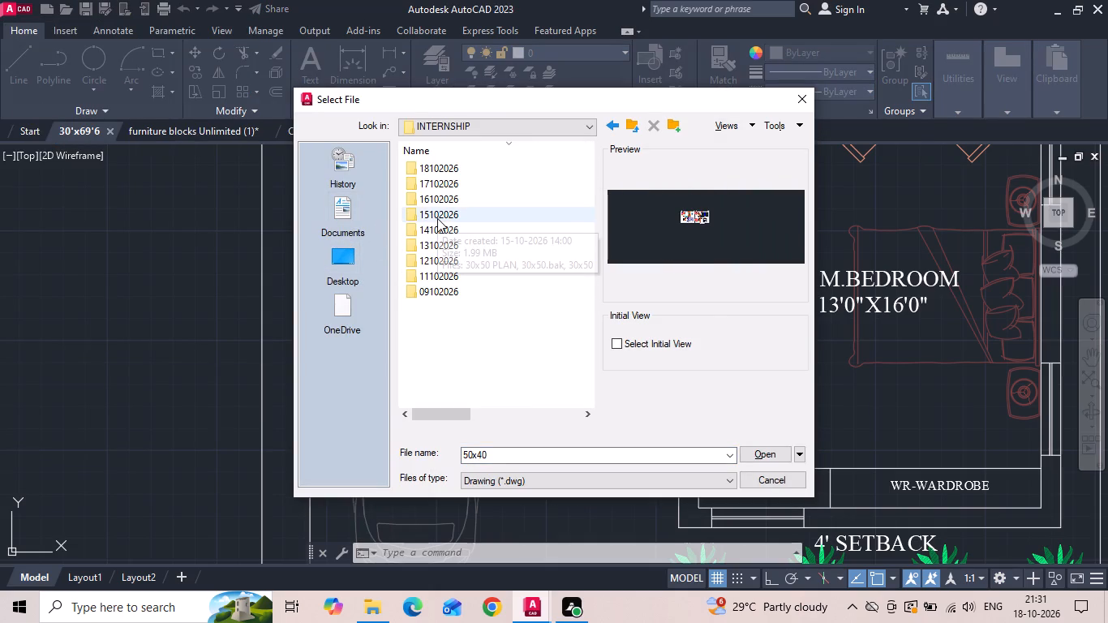
{"action": "double_click", "coordinate": [437, 218]}
{"action": "left_click", "coordinate": [450, 168]}
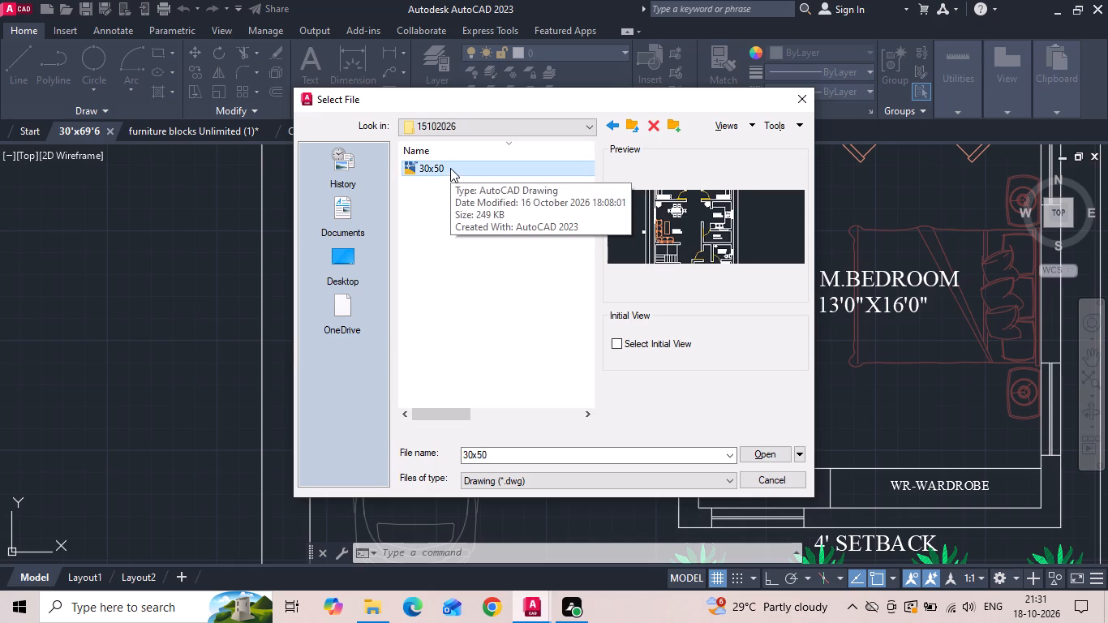
{"action": "left_click", "coordinate": [608, 124]}
{"action": "double_click", "coordinate": [435, 223]}
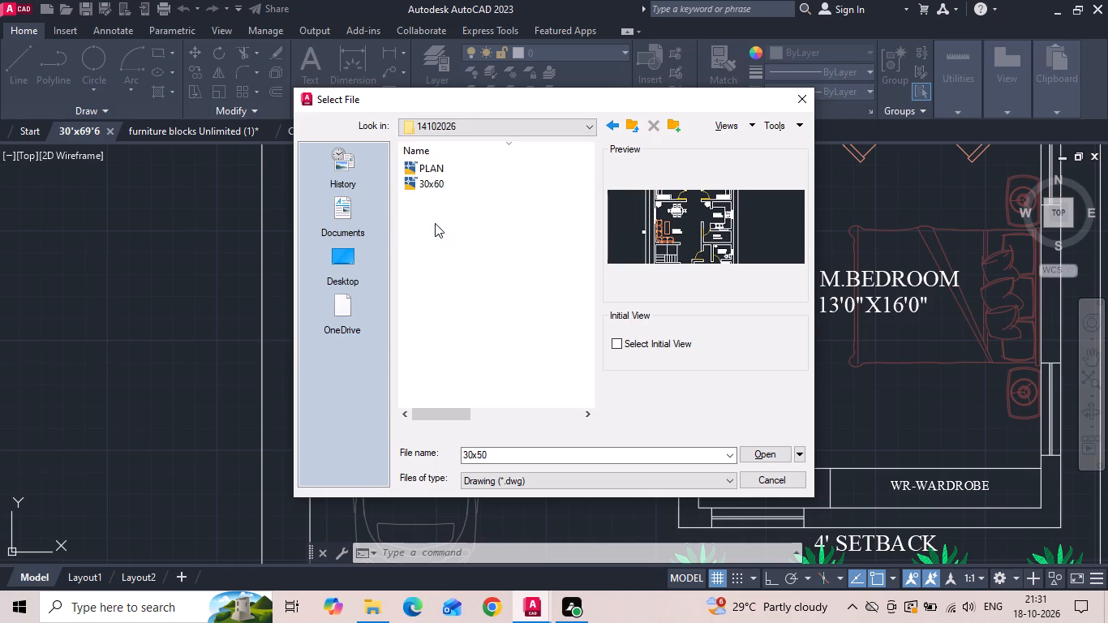
{"action": "left_click", "coordinate": [433, 190]}
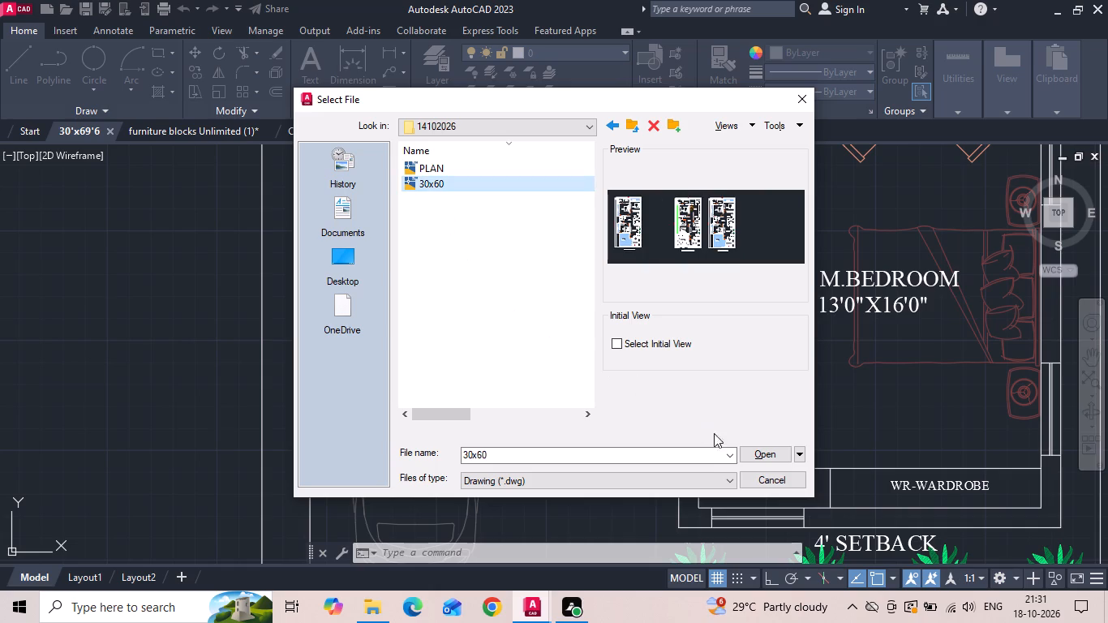
{"action": "left_click", "coordinate": [752, 458]}
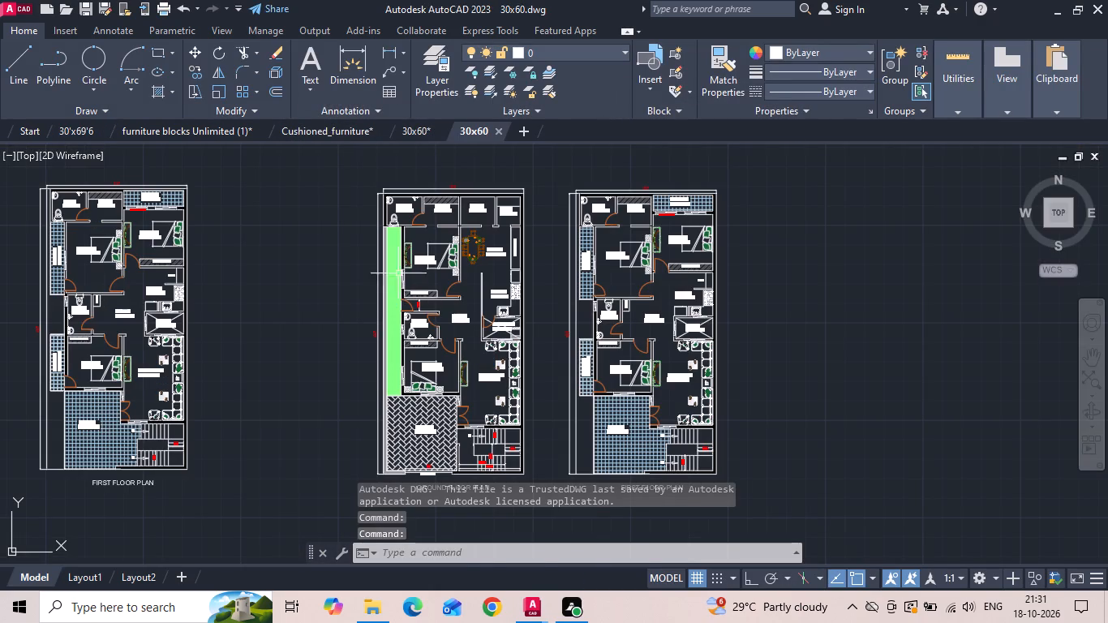
Copy the TV unit block from the 30x60 ground-floor bedroom to the 30'x69'6 ground-floor living room wall along the 3' setback, facing the sofa.
{"action": "scroll", "coordinate": [401, 260], "scroll_direction": "up", "scroll_amount": 2}
{"action": "left_click", "coordinate": [418, 232]}
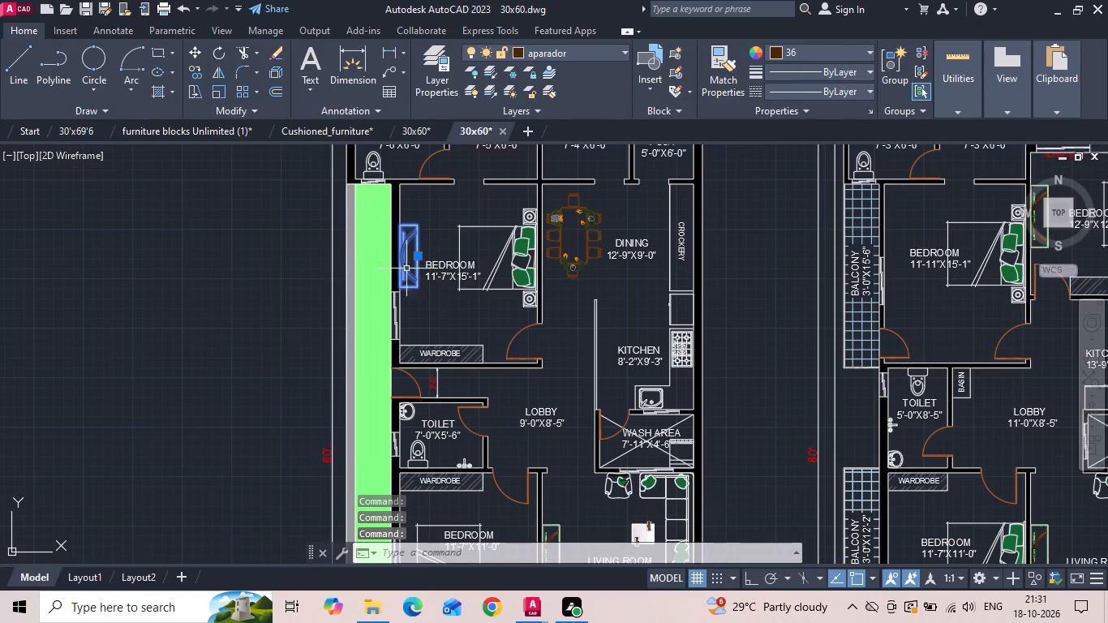
{"action": "scroll", "coordinate": [560, 257], "scroll_direction": "down", "scroll_amount": 2}
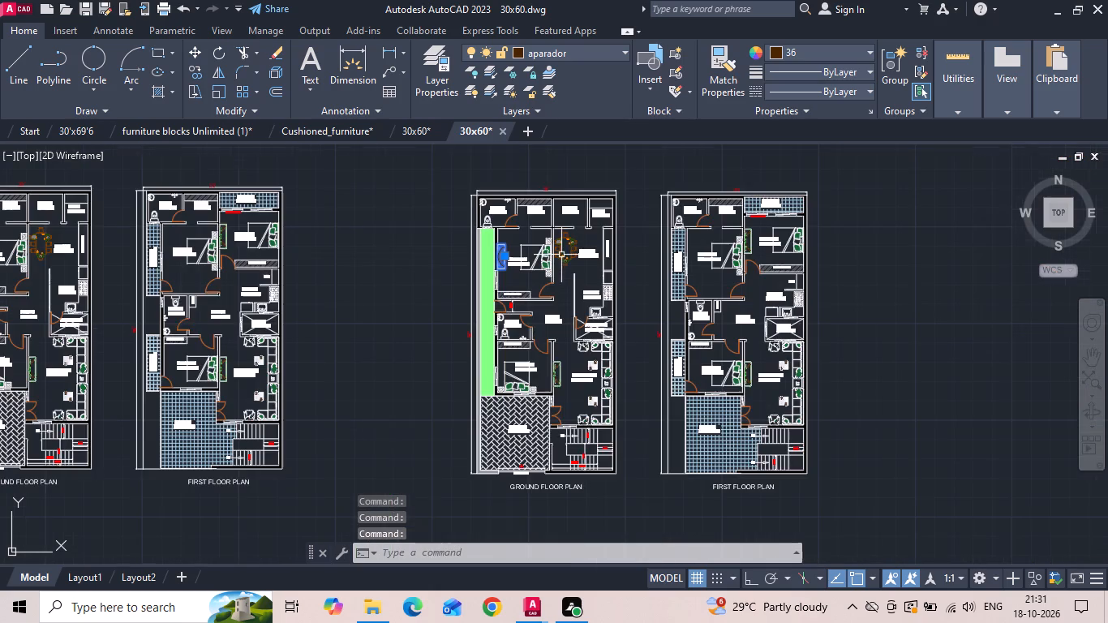
{"action": "scroll", "coordinate": [685, 329], "scroll_direction": "down", "scroll_amount": 1}
{"action": "middle_click_drag", "start_coordinate": [337, 419], "coordinate": [637, 359]}
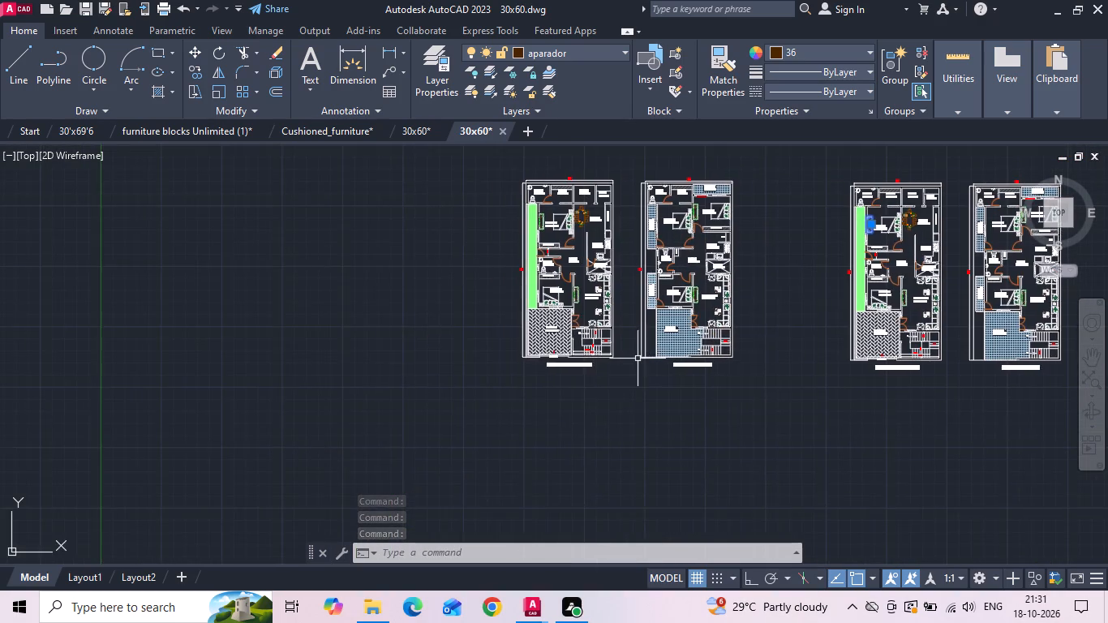
{"action": "scroll", "coordinate": [465, 416], "scroll_direction": "down", "scroll_amount": 2}
{"action": "key", "text": "ctrl+c"}
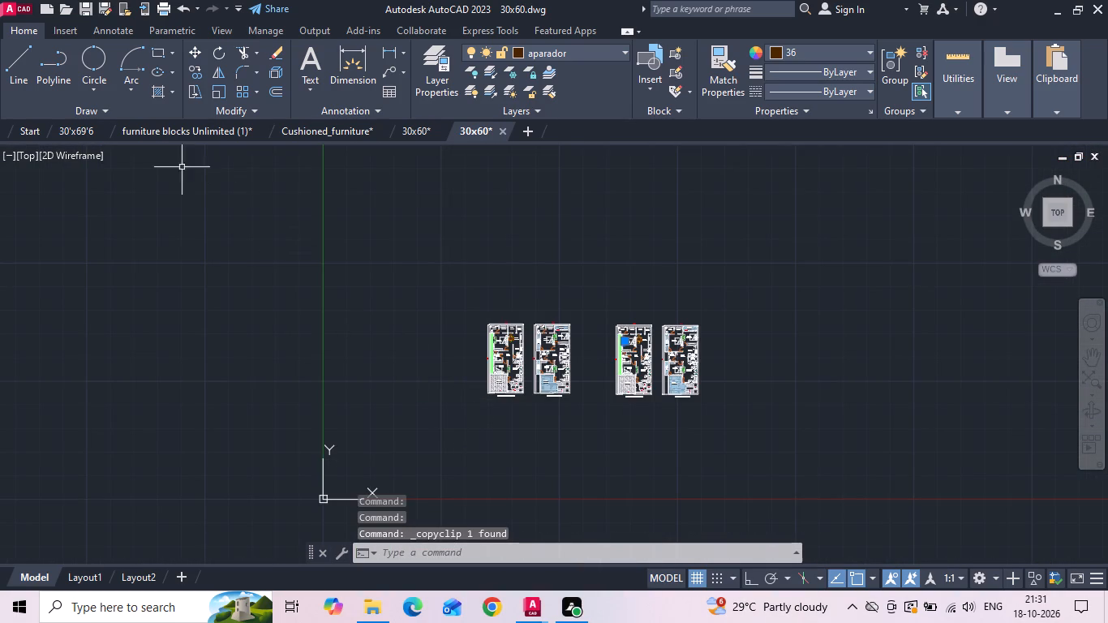
{"action": "left_click", "coordinate": [74, 129]}
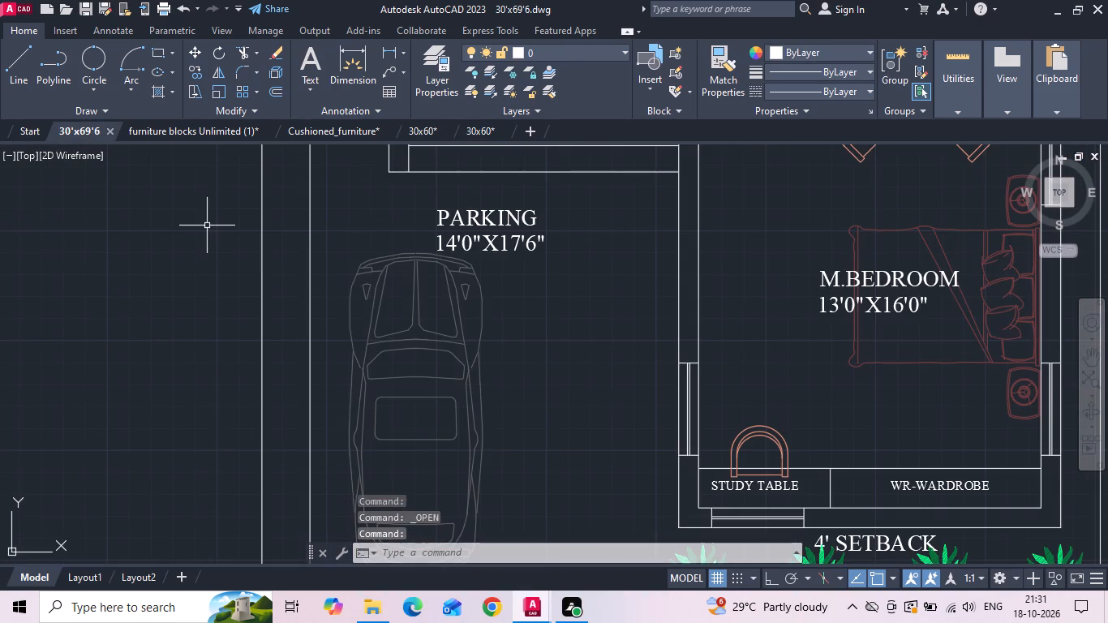
{"action": "key", "text": "ctrl+v"}
{"action": "scroll", "coordinate": [300, 347], "scroll_direction": "down", "scroll_amount": 2}
{"action": "middle_click_drag", "start_coordinate": [508, 330], "coordinate": [559, 505]}
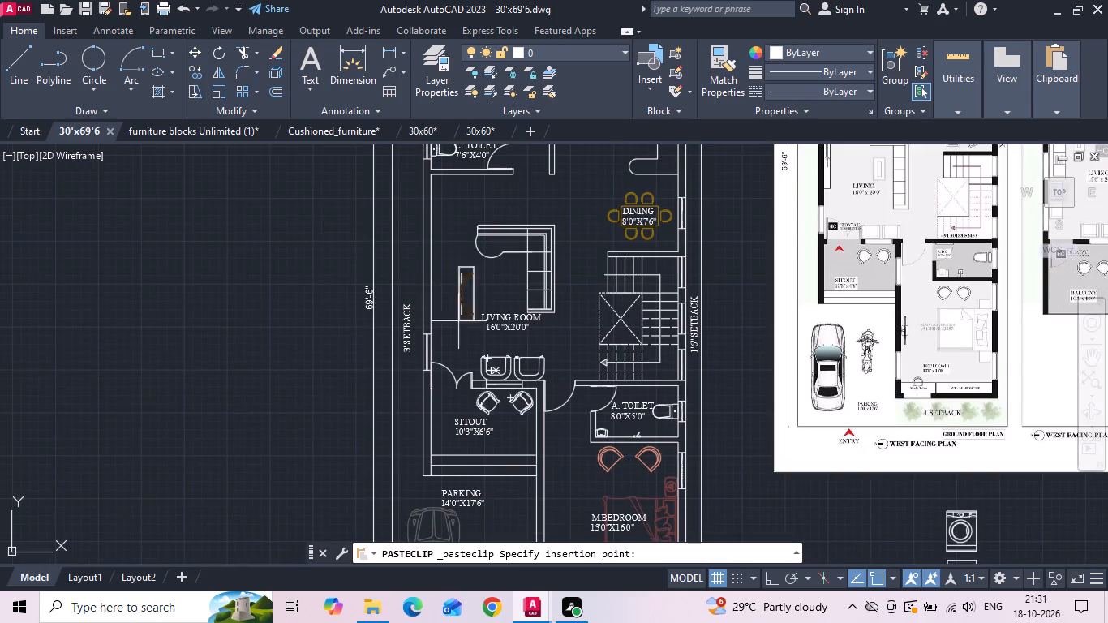
{"action": "scroll", "coordinate": [420, 270], "scroll_direction": "up", "scroll_amount": 2}
{"action": "left_click", "coordinate": [440, 347]}
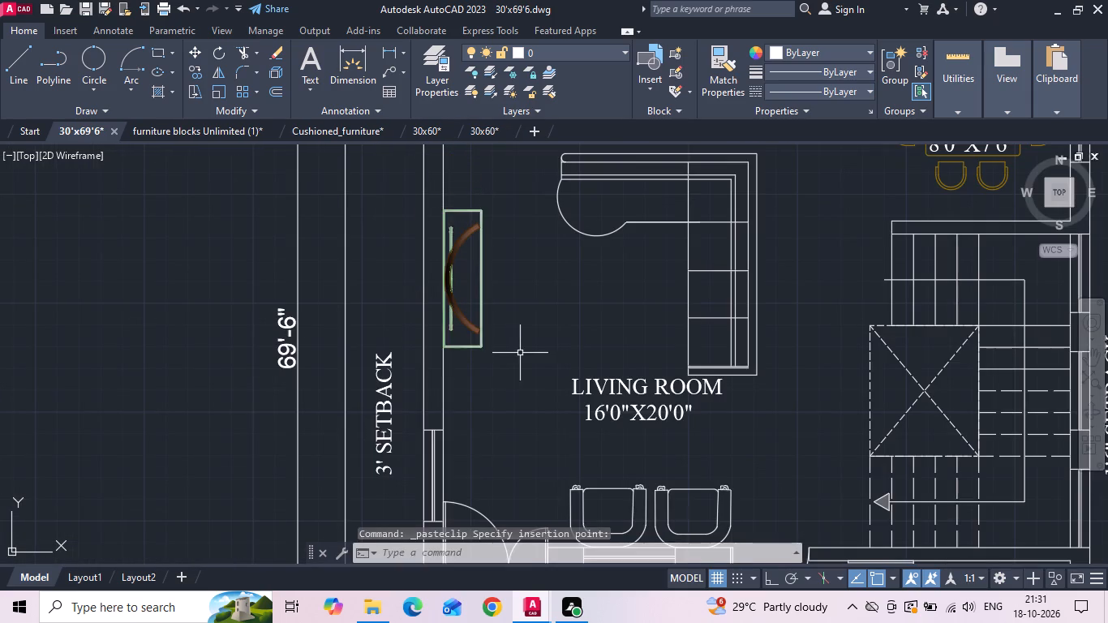
{"action": "scroll", "coordinate": [520, 353], "scroll_direction": "down", "scroll_amount": 1}
{"action": "scroll", "coordinate": [479, 273], "scroll_direction": "up", "scroll_amount": 2}
{"action": "left_click", "coordinate": [495, 252]}
{"action": "scroll", "coordinate": [492, 283], "scroll_direction": "down", "scroll_amount": 2}
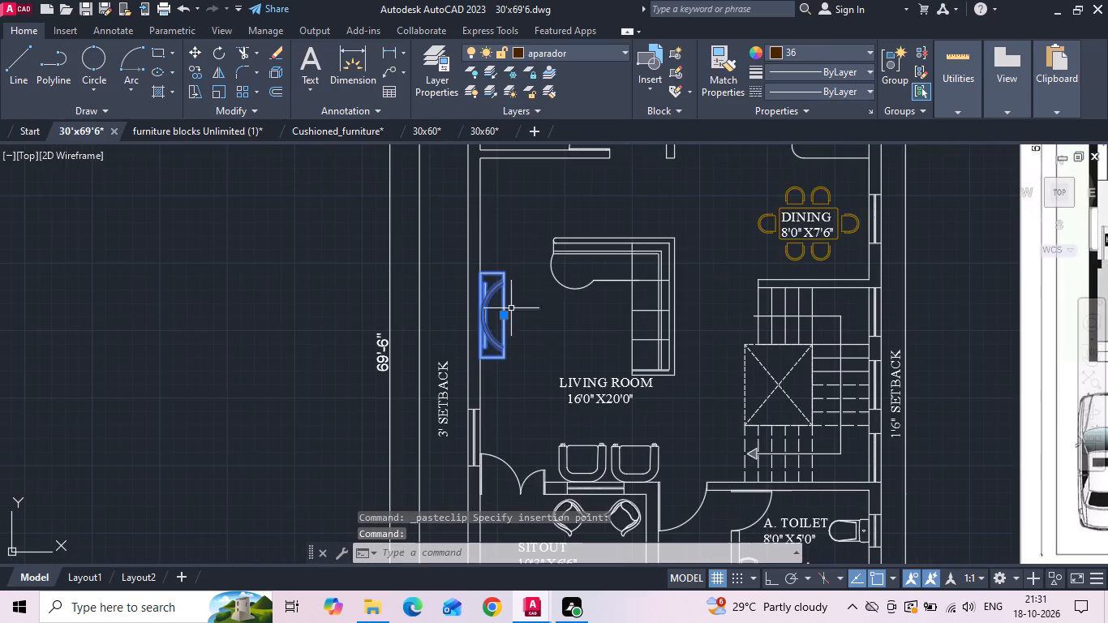
{"action": "scroll", "coordinate": [554, 325], "scroll_direction": "down", "scroll_amount": 1}
{"action": "key", "text": "Escape"}
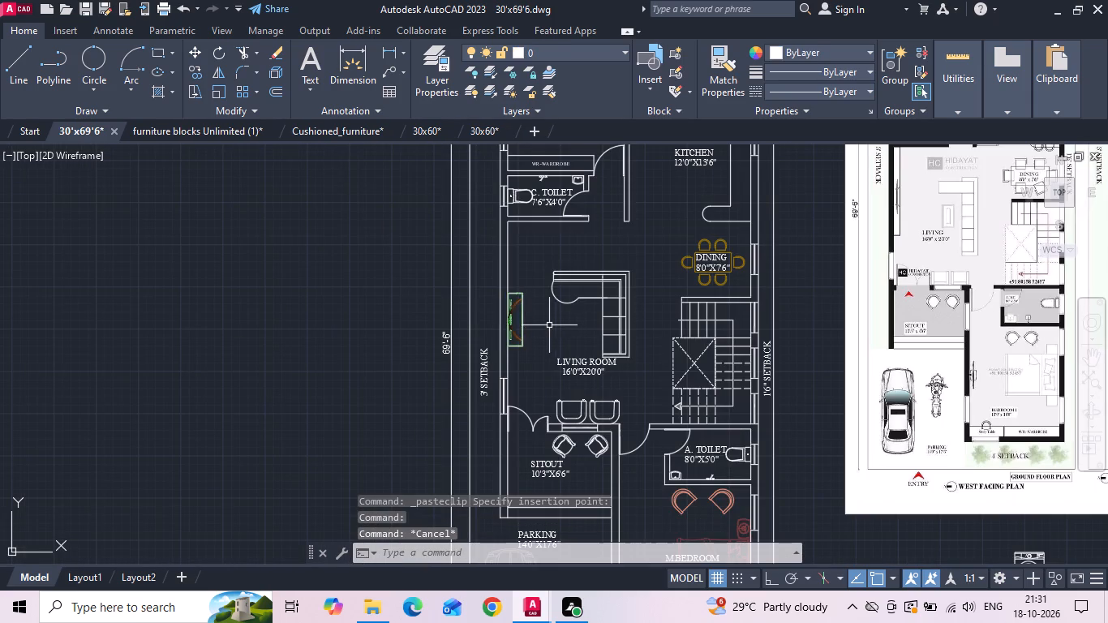
Move the spare white rectangular table block from outside the plans into the ground-floor living room, in front of the L-shaped sofa.
{"action": "scroll", "coordinate": [452, 312], "scroll_direction": "down", "scroll_amount": 1}
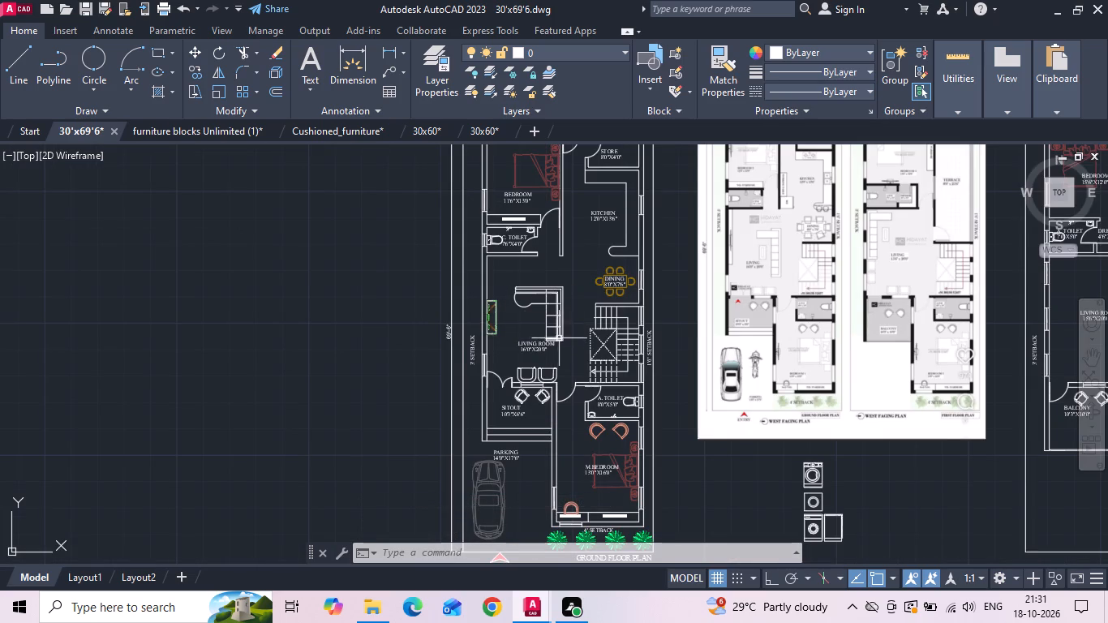
{"action": "scroll", "coordinate": [560, 336], "scroll_direction": "up", "scroll_amount": 2}
{"action": "scroll", "coordinate": [482, 324], "scroll_direction": "down", "scroll_amount": 4}
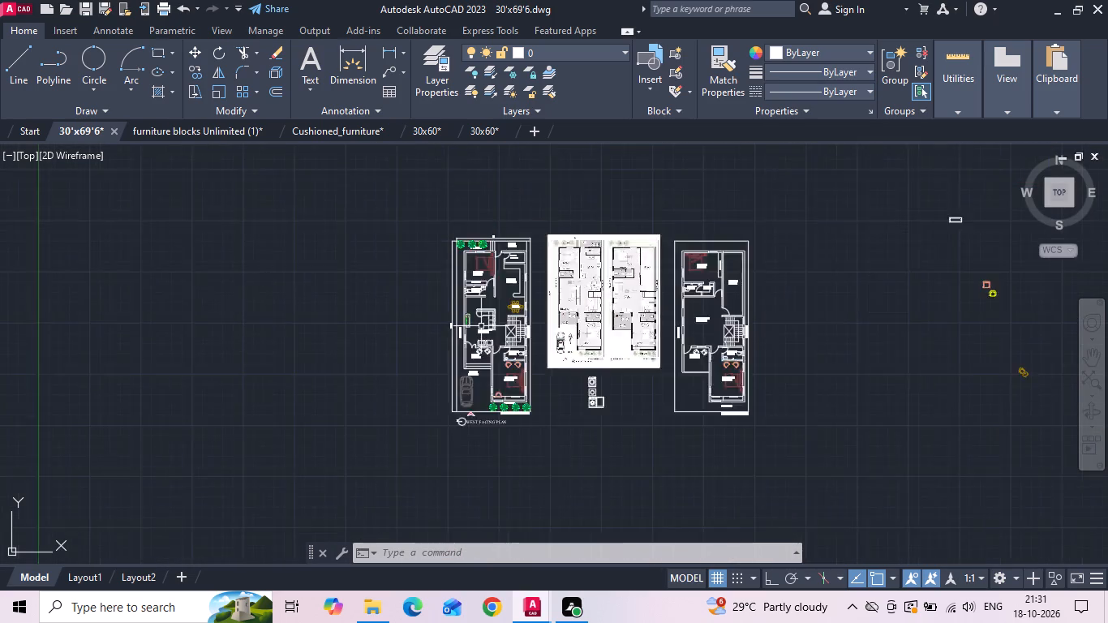
{"action": "scroll", "coordinate": [481, 326], "scroll_direction": "down", "scroll_amount": 1}
{"action": "scroll", "coordinate": [796, 264], "scroll_direction": "up", "scroll_amount": 3}
{"action": "left_click_drag", "start_coordinate": [767, 204], "coordinate": [706, 259]}
{"action": "left_click", "coordinate": [681, 289]}
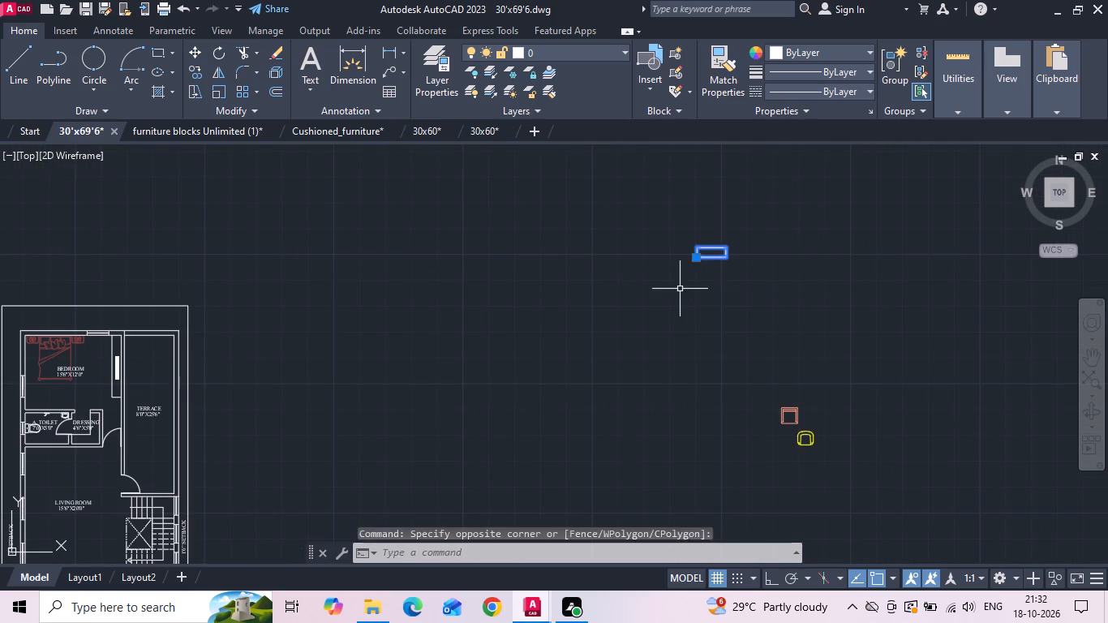
{"action": "right_click", "coordinate": [680, 289]}
{"action": "left_click", "coordinate": [714, 301]}
{"action": "left_click_drag", "start_coordinate": [719, 257], "coordinate": [598, 323]}
{"action": "scroll", "coordinate": [665, 376], "scroll_direction": "down", "scroll_amount": 3}
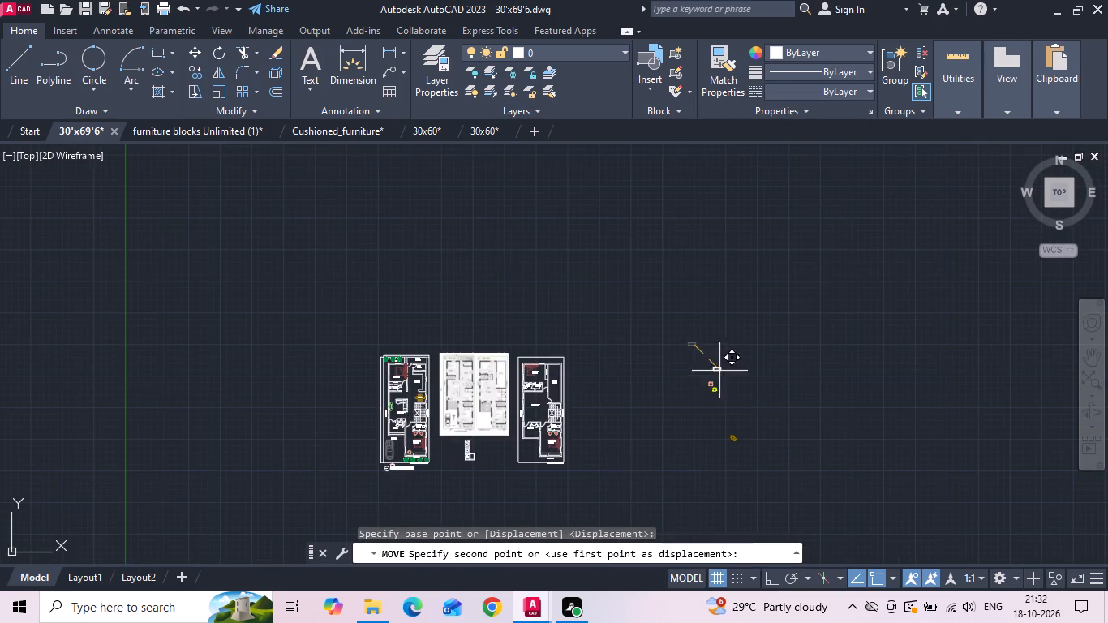
{"action": "scroll", "coordinate": [370, 433], "scroll_direction": "up", "scroll_amount": 3}
{"action": "scroll", "coordinate": [454, 340], "scroll_direction": "up", "scroll_amount": 2}
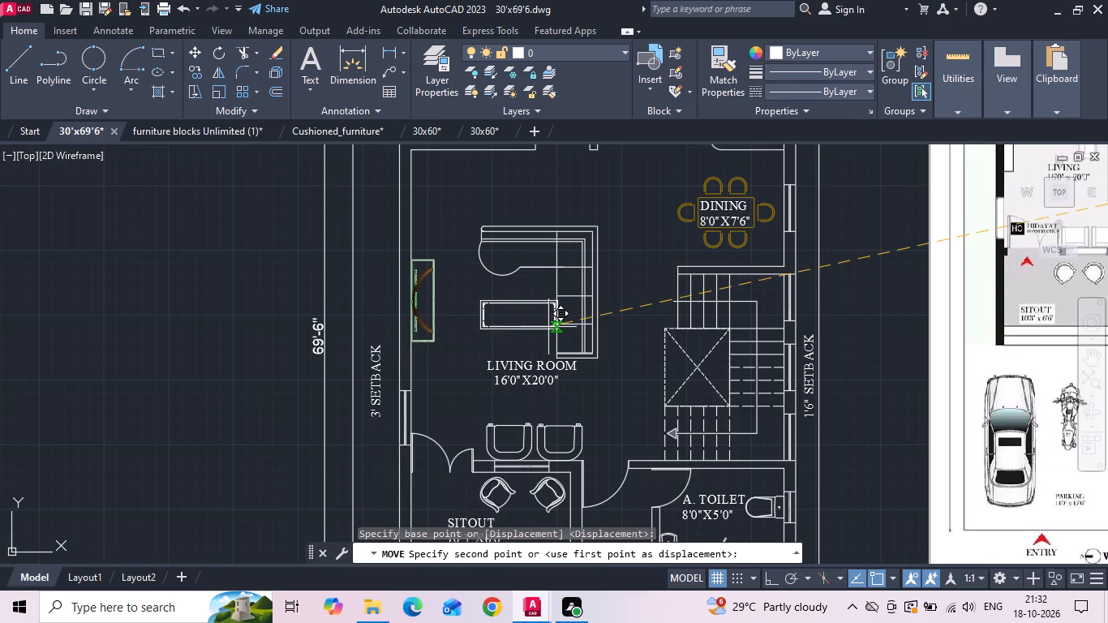
{"action": "scroll", "coordinate": [549, 328], "scroll_direction": "up", "scroll_amount": 2}
{"action": "left_click", "coordinate": [483, 314]}
{"action": "key", "text": "Escape"}
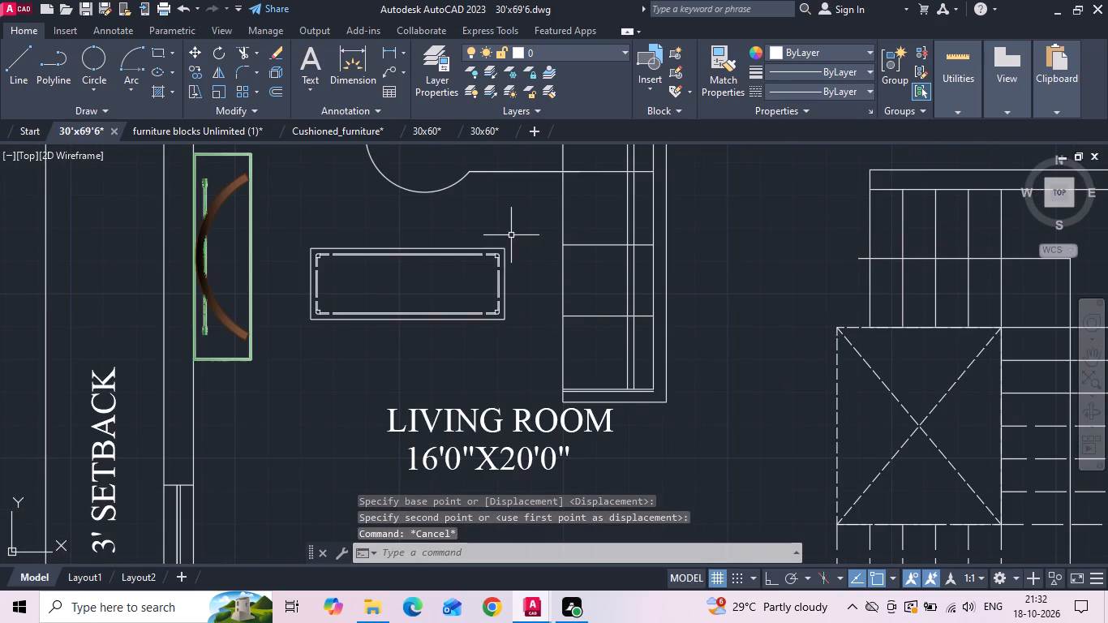
Rotate the living room's centre table by 270° with Ortho on, making it parallel to the sofa's long side.
{"action": "left_click_drag", "start_coordinate": [511, 234], "coordinate": [471, 285]}
{"action": "left_click", "coordinate": [437, 326]}
{"action": "right_click", "coordinate": [437, 326]}
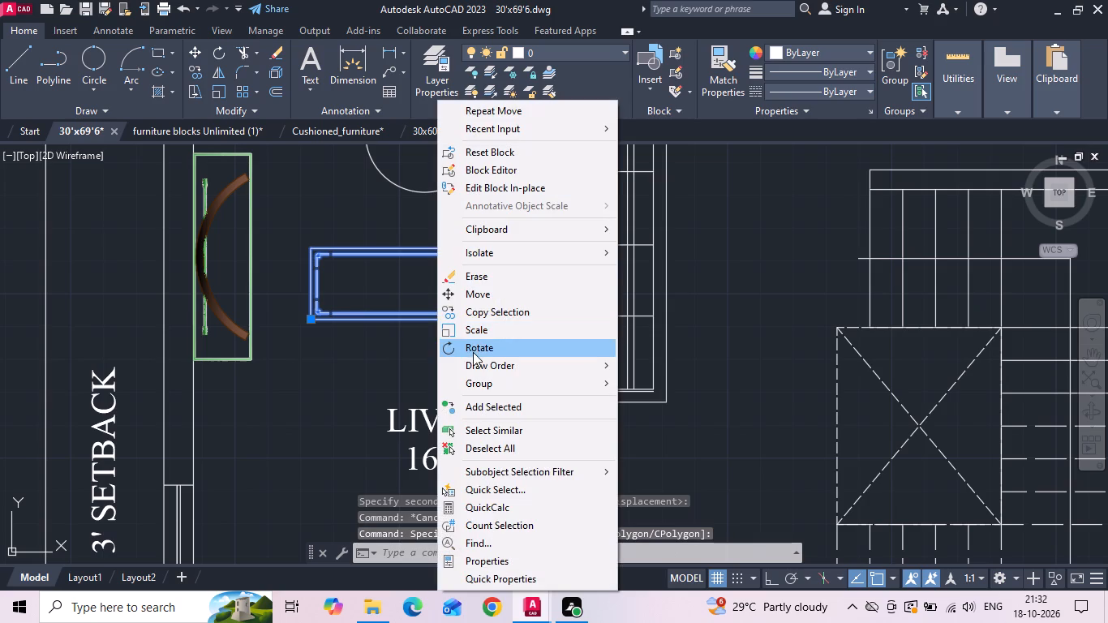
{"action": "left_click", "coordinate": [473, 352]}
{"action": "key", "text": "F8"}
{"action": "left_click_drag", "start_coordinate": [474, 299], "coordinate": [469, 313]}
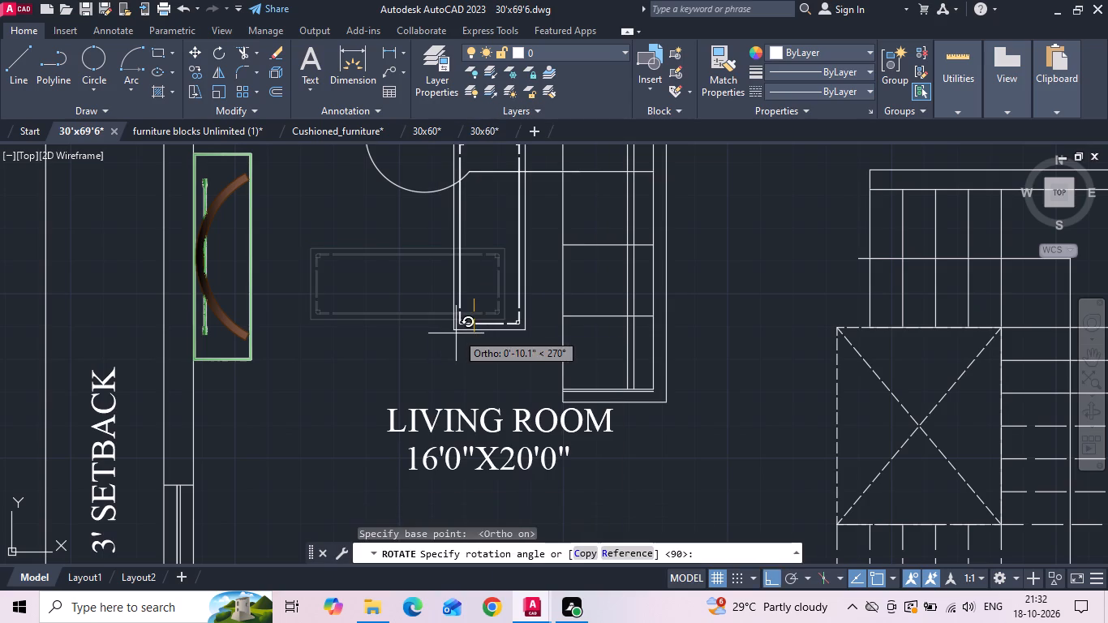
{"action": "left_click", "coordinate": [456, 333]}
Scale the centre table down to about half its size.
{"action": "left_click", "coordinate": [459, 323]}
{"action": "right_click", "coordinate": [459, 323]}
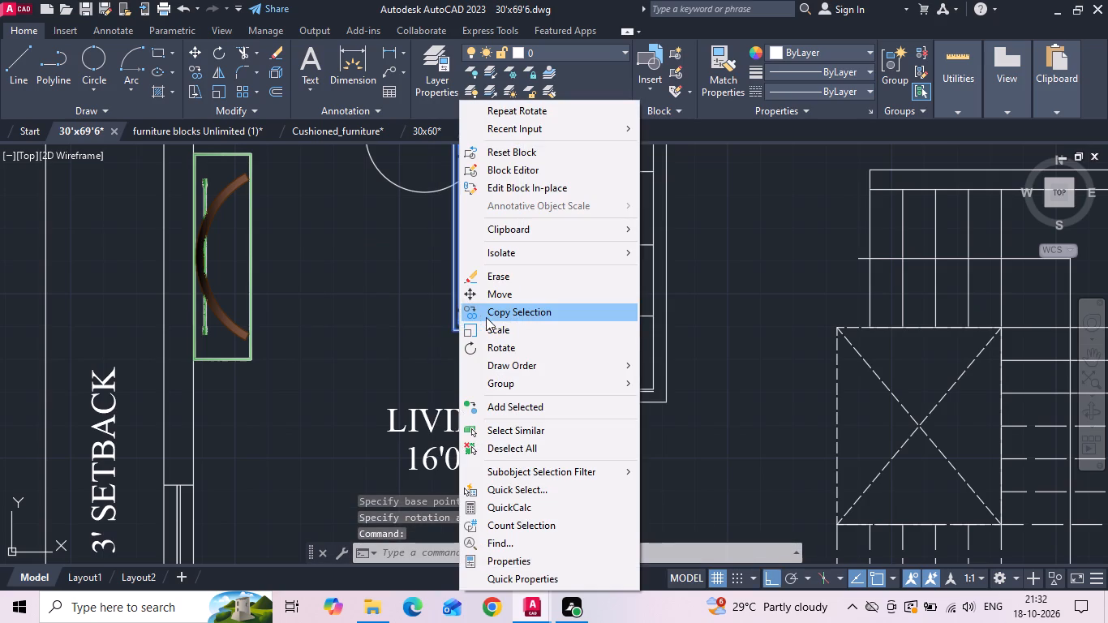
{"action": "left_click", "coordinate": [488, 324]}
{"action": "left_click", "coordinate": [483, 259]}
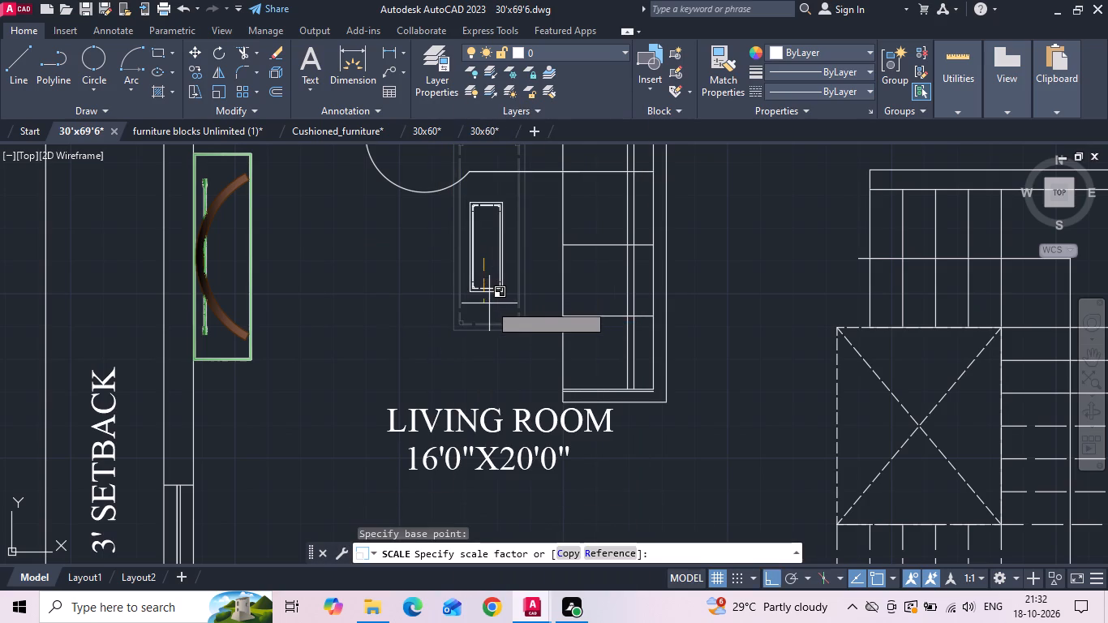
{"action": "left_click", "coordinate": [497, 310]}
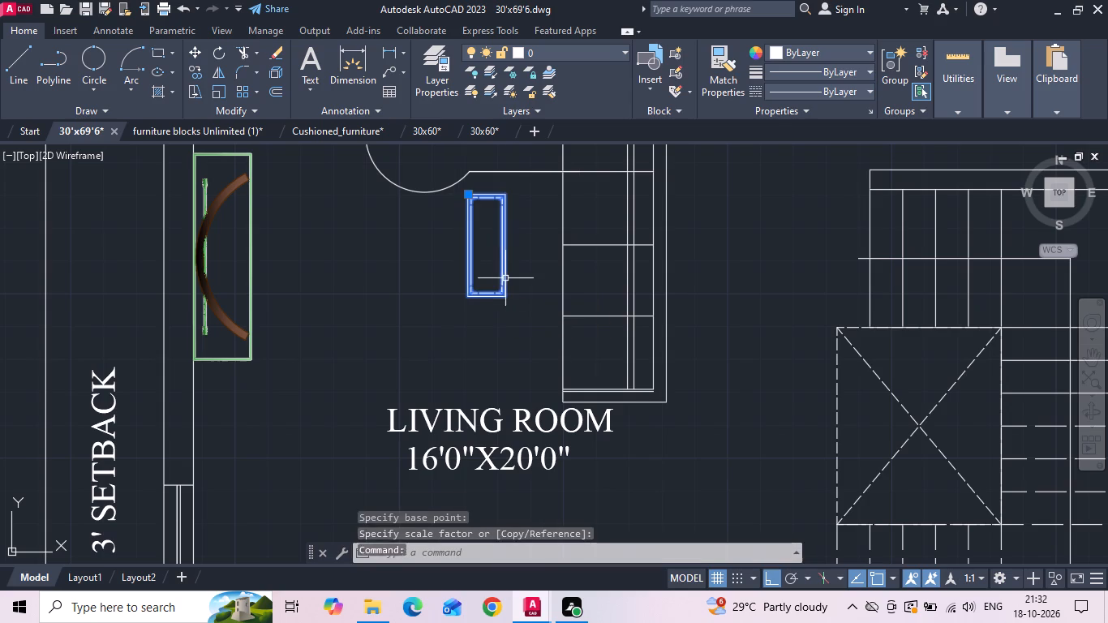
Move the centre table about 1'-4" straight down, toward the LIVING ROOM label.
{"action": "left_click", "coordinate": [505, 278]}
{"action": "right_click", "coordinate": [503, 274]}
{"action": "left_click", "coordinate": [517, 291]}
{"action": "left_click_drag", "start_coordinate": [500, 324], "coordinate": [503, 360]}
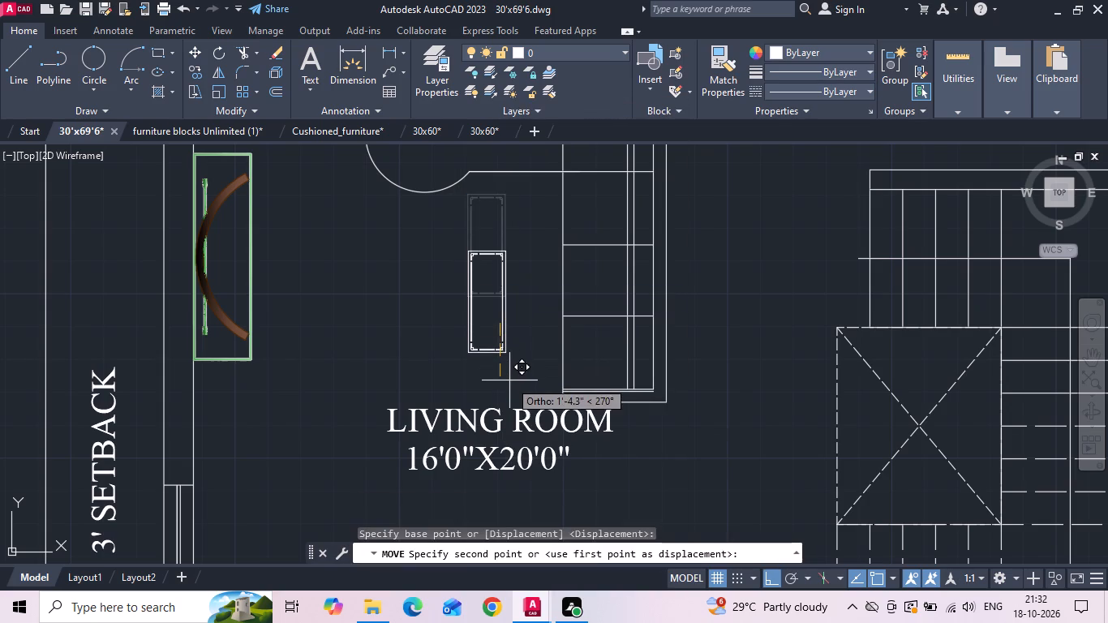
{"action": "left_click", "coordinate": [509, 376]}
Copy the L-shaped sofa and centre table horizontally from the ground-floor living room to the empty space beyond the first-floor plan's 1'6" setback.
{"action": "scroll", "coordinate": [504, 326], "scroll_direction": "down", "scroll_amount": 3}
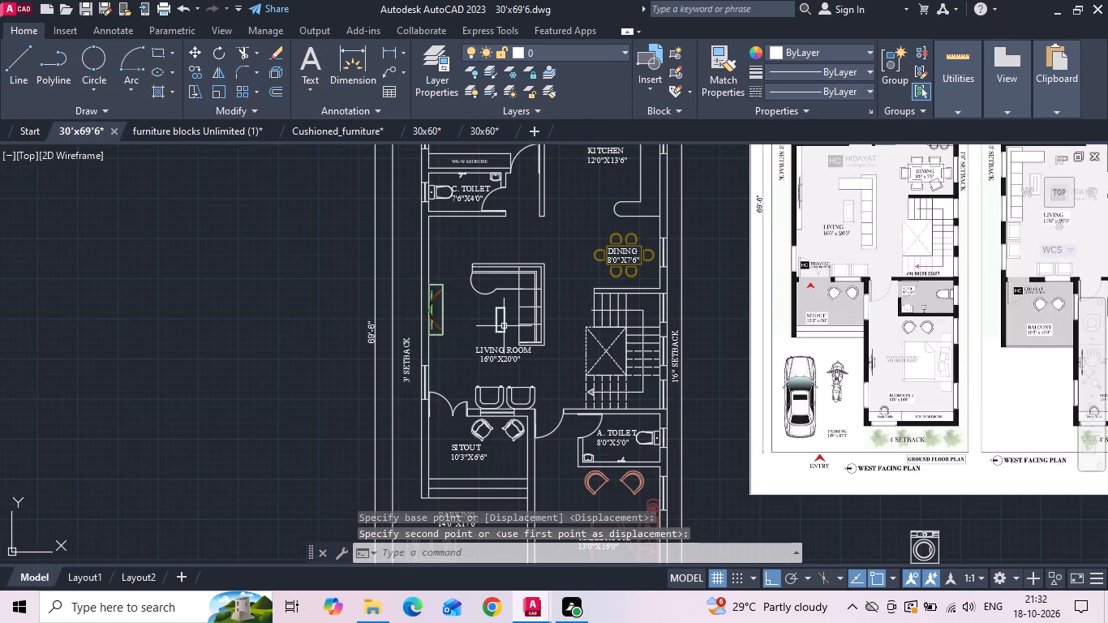
{"action": "left_click_drag", "start_coordinate": [551, 260], "coordinate": [492, 294]}
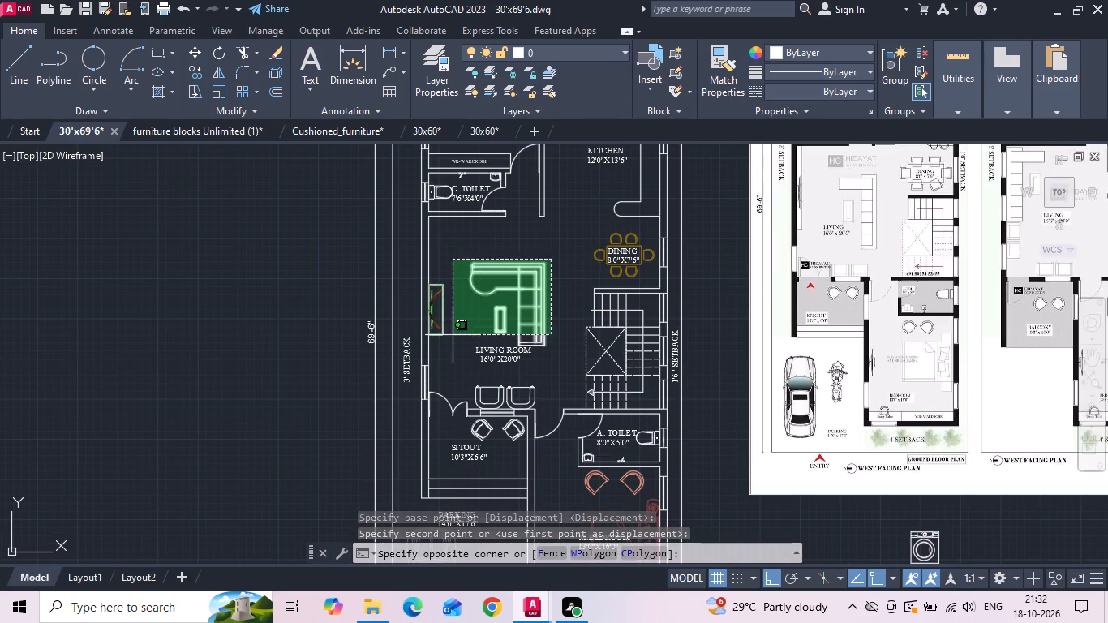
{"action": "scroll", "coordinate": [474, 338], "scroll_direction": "up", "scroll_amount": 2}
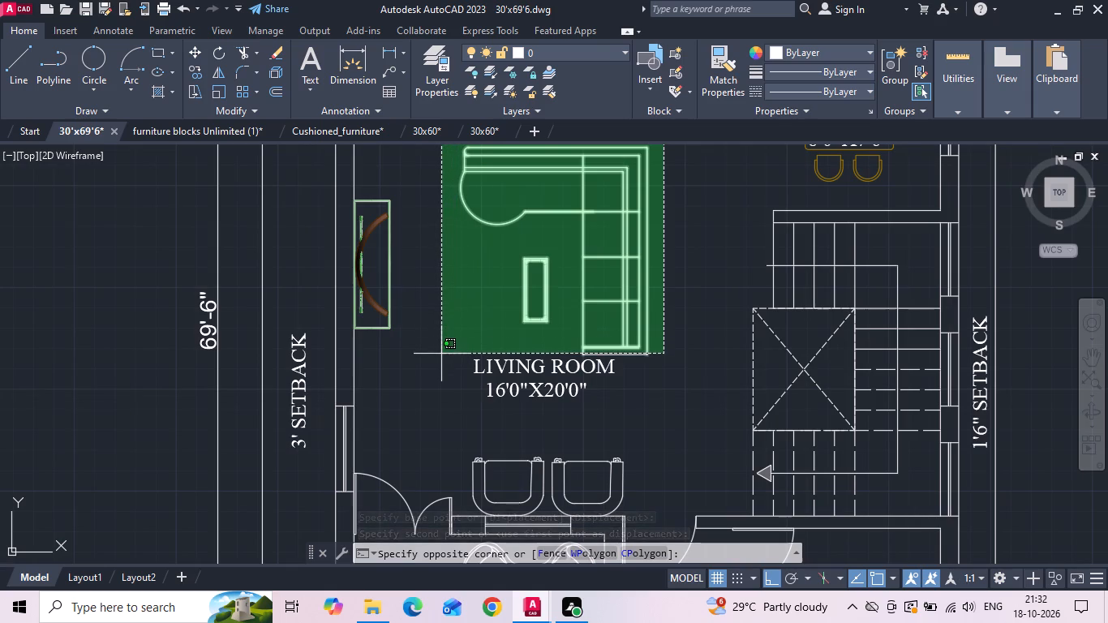
{"action": "left_click", "coordinate": [442, 356]}
{"action": "right_click", "coordinate": [474, 264]}
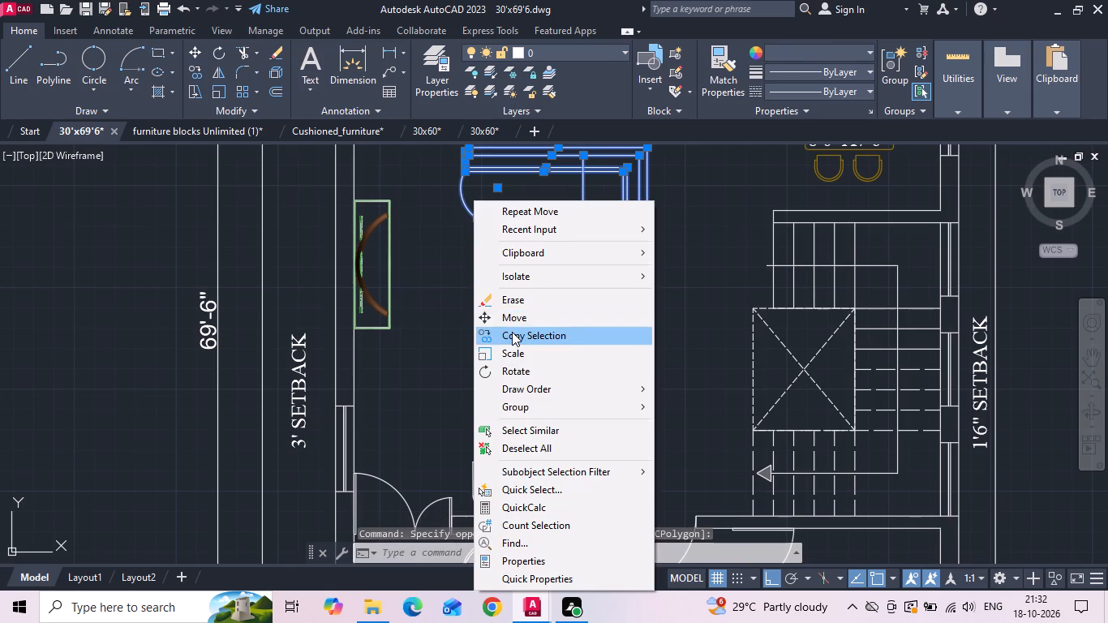
{"action": "left_click", "coordinate": [512, 332]}
{"action": "scroll", "coordinate": [457, 330], "scroll_direction": "down", "scroll_amount": 2}
{"action": "left_click_drag", "start_coordinate": [485, 320], "coordinate": [499, 322]}
{"action": "middle_click_drag", "start_coordinate": [695, 324], "coordinate": [282, 327]}
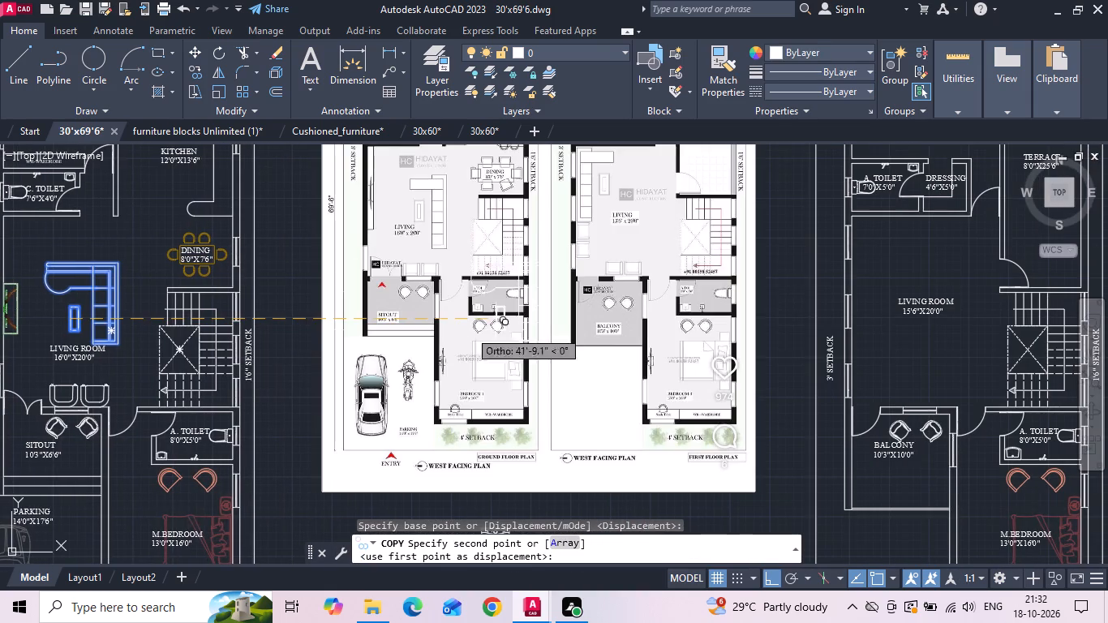
{"action": "scroll", "coordinate": [874, 334], "scroll_direction": "up", "scroll_amount": 1}
{"action": "middle_click_drag", "start_coordinate": [880, 339], "coordinate": [602, 363]}
{"action": "scroll", "coordinate": [596, 362], "scroll_direction": "down", "scroll_amount": 1}
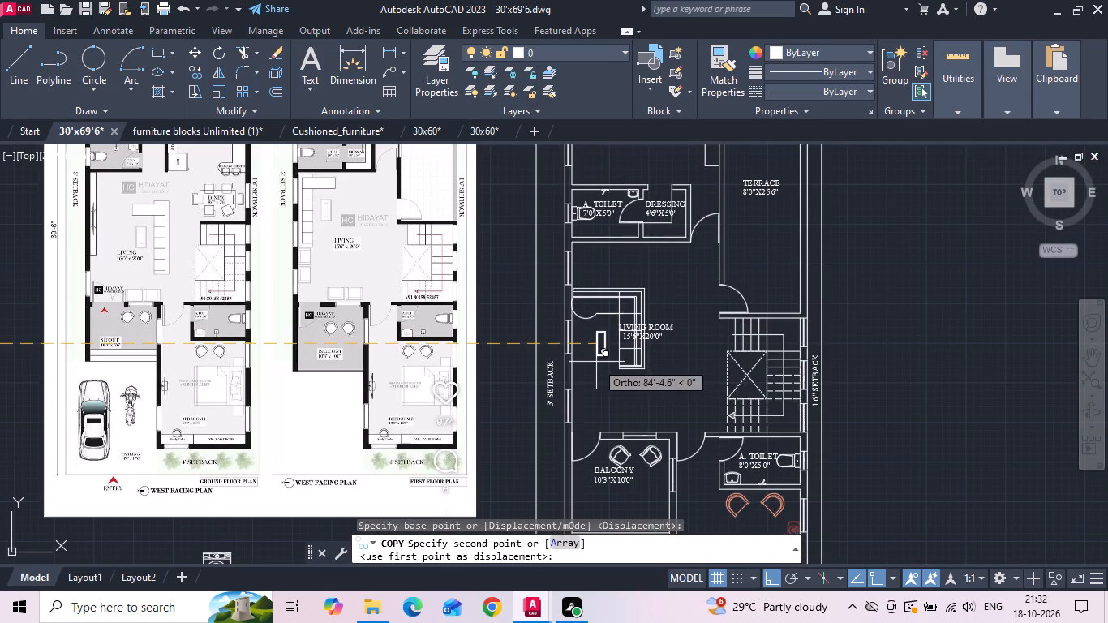
{"action": "left_click", "coordinate": [885, 336]}
{"action": "key", "text": "Escape"}
Delete the rounded chaise arc from the copied sofa.
{"action": "scroll", "coordinate": [891, 316], "scroll_direction": "up", "scroll_amount": 2}
{"action": "left_click", "coordinate": [858, 315]}
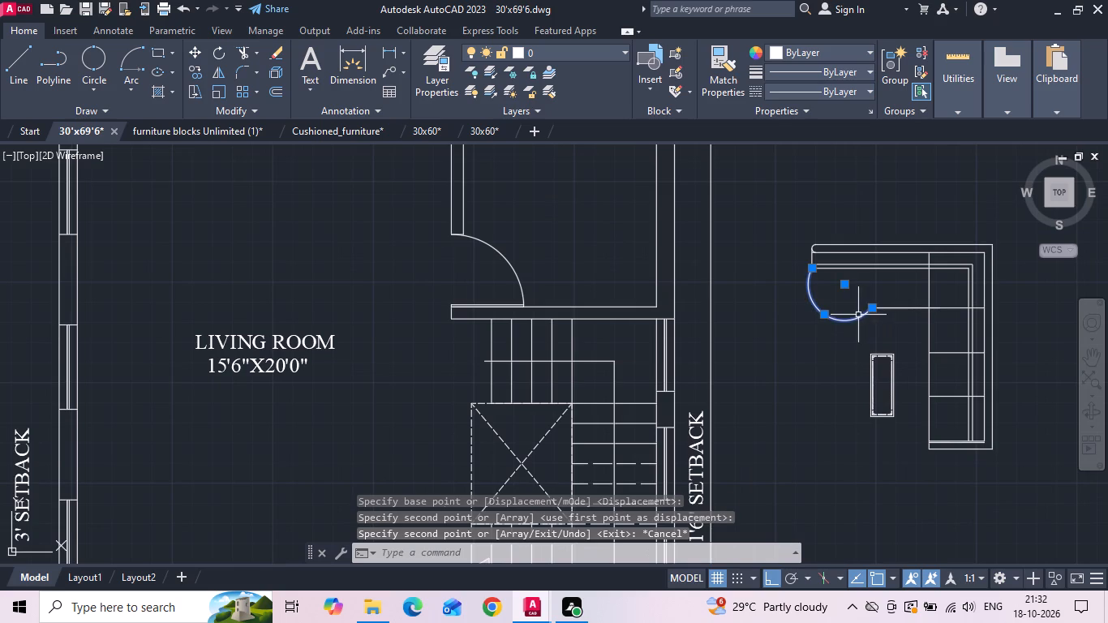
{"action": "key", "text": "Delete"}
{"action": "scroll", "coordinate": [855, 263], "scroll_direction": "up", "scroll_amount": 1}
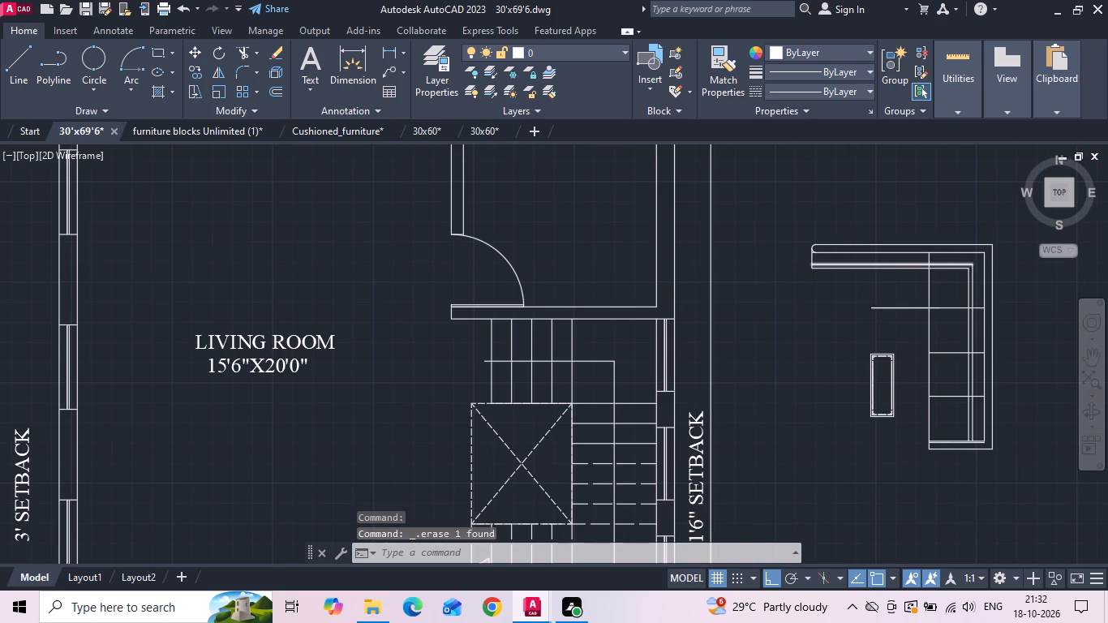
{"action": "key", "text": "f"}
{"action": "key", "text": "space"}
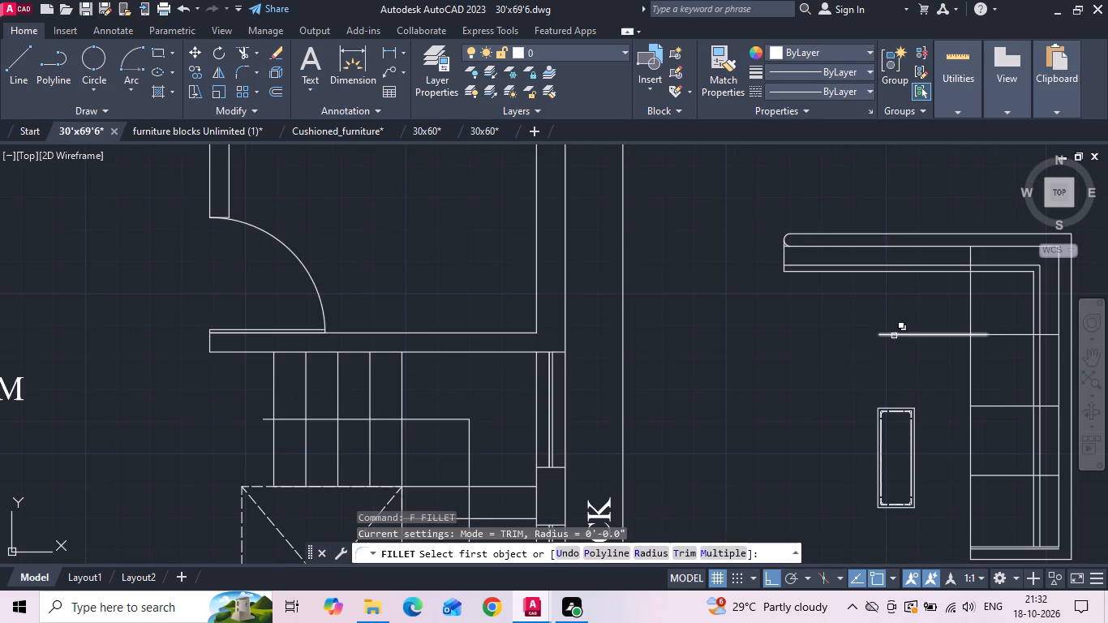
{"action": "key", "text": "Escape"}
Shorten the copied sofa's horizontal seat-front line so its inner end meets the vertical seat edge.
{"action": "left_click", "coordinate": [895, 336]}
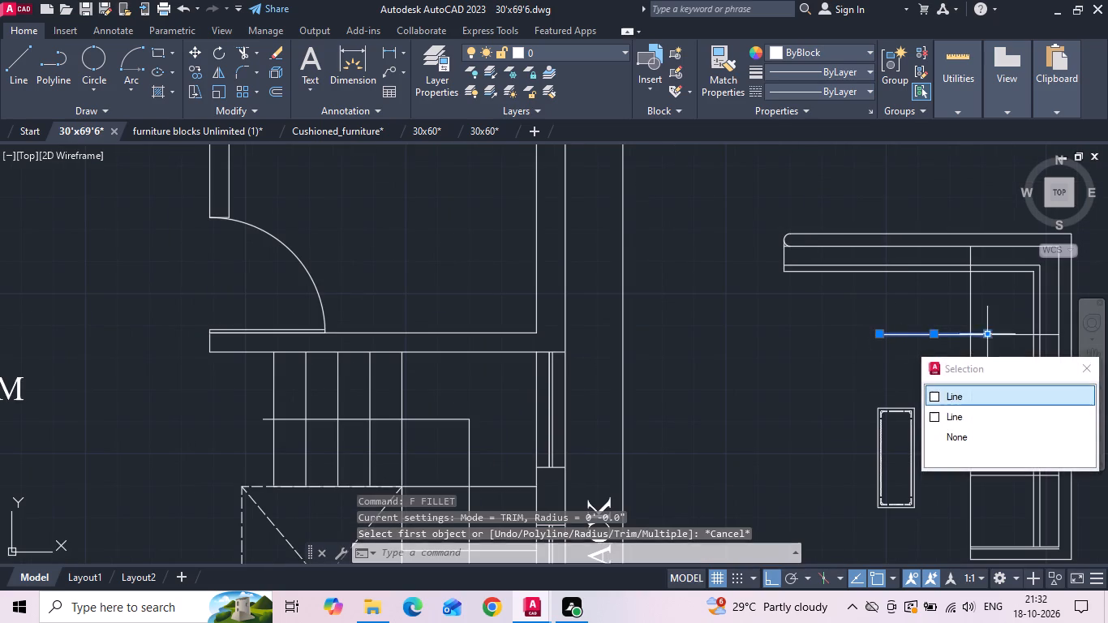
{"action": "scroll", "coordinate": [1007, 337], "scroll_direction": "up", "scroll_amount": 2}
{"action": "left_click", "coordinate": [974, 333]}
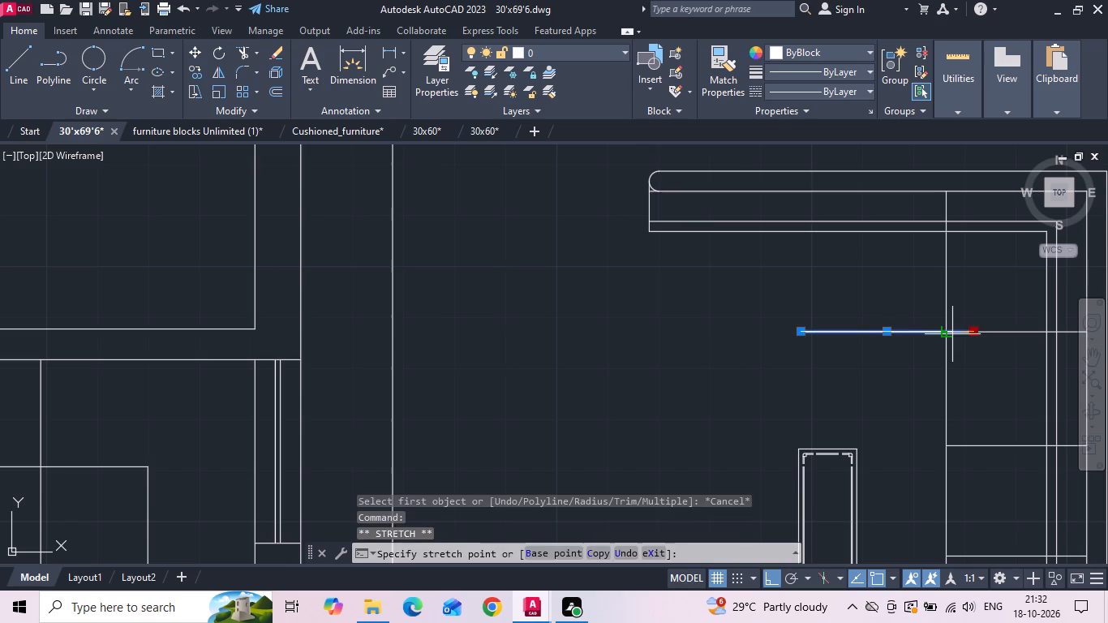
{"action": "left_click", "coordinate": [952, 334]}
{"action": "key", "text": "Escape"}
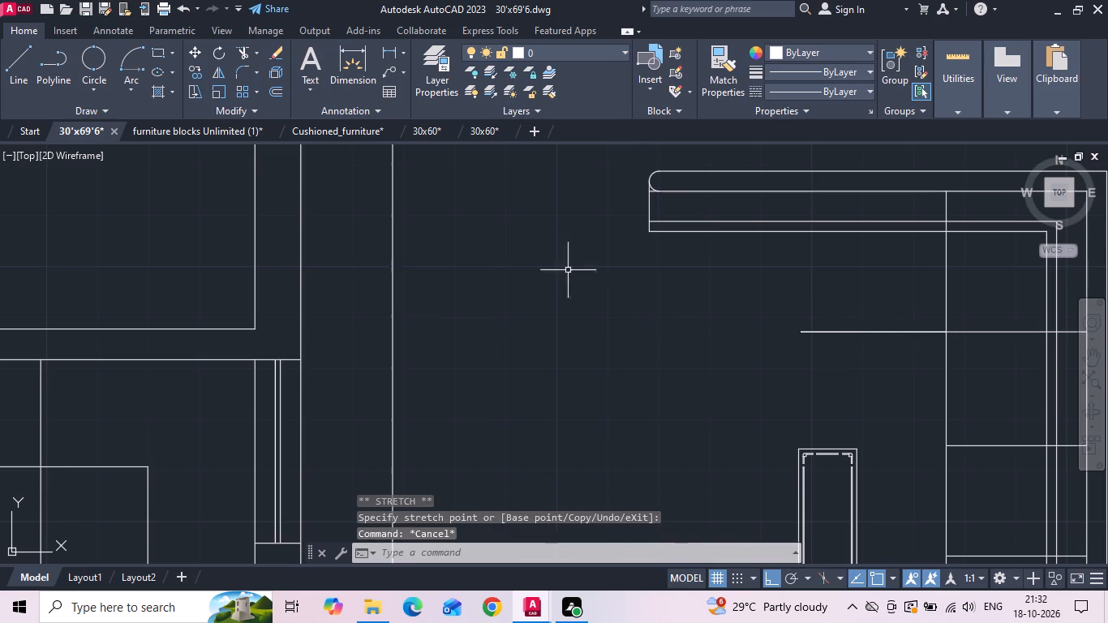
Fillet the copied sofa's short end edge and its horizontal seat-front line into a square corner with radius 0.
{"action": "type", "text": "F"}
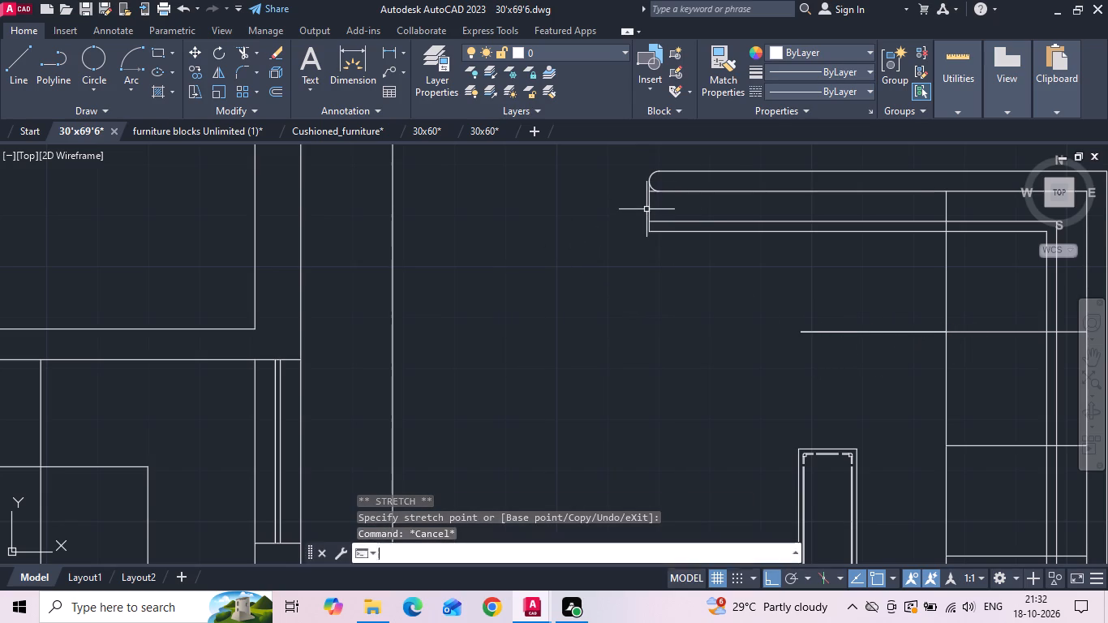
{"action": "key", "text": "space"}
{"action": "left_click", "coordinate": [648, 209]}
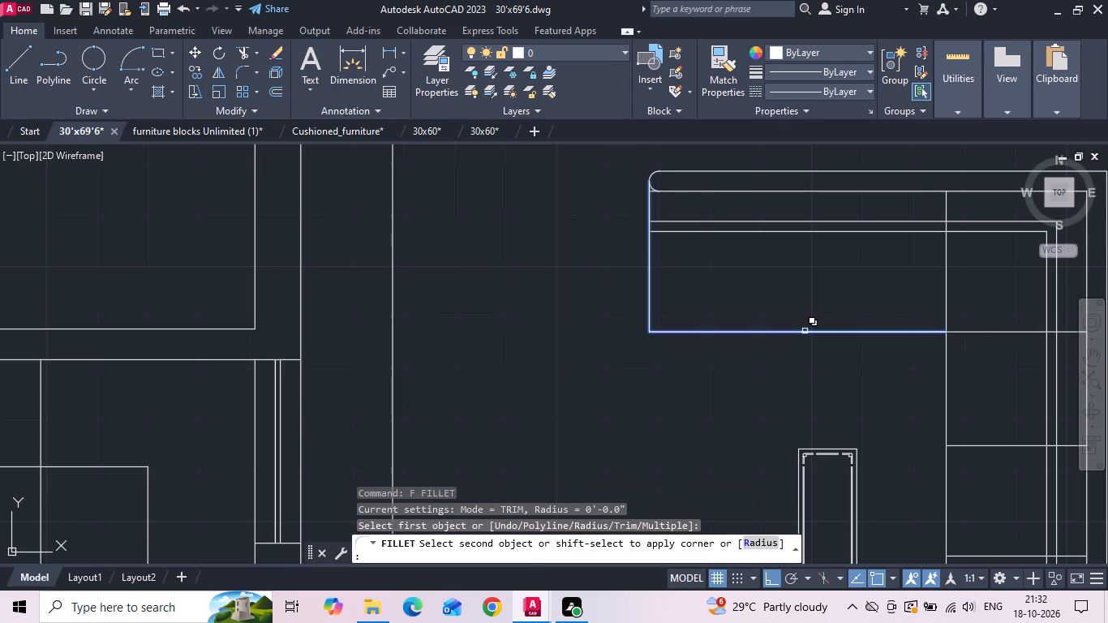
{"action": "left_click", "coordinate": [805, 331]}
{"action": "scroll", "coordinate": [765, 311], "scroll_direction": "down", "scroll_amount": 3}
{"action": "scroll", "coordinate": [870, 309], "scroll_direction": "down", "scroll_amount": 3}
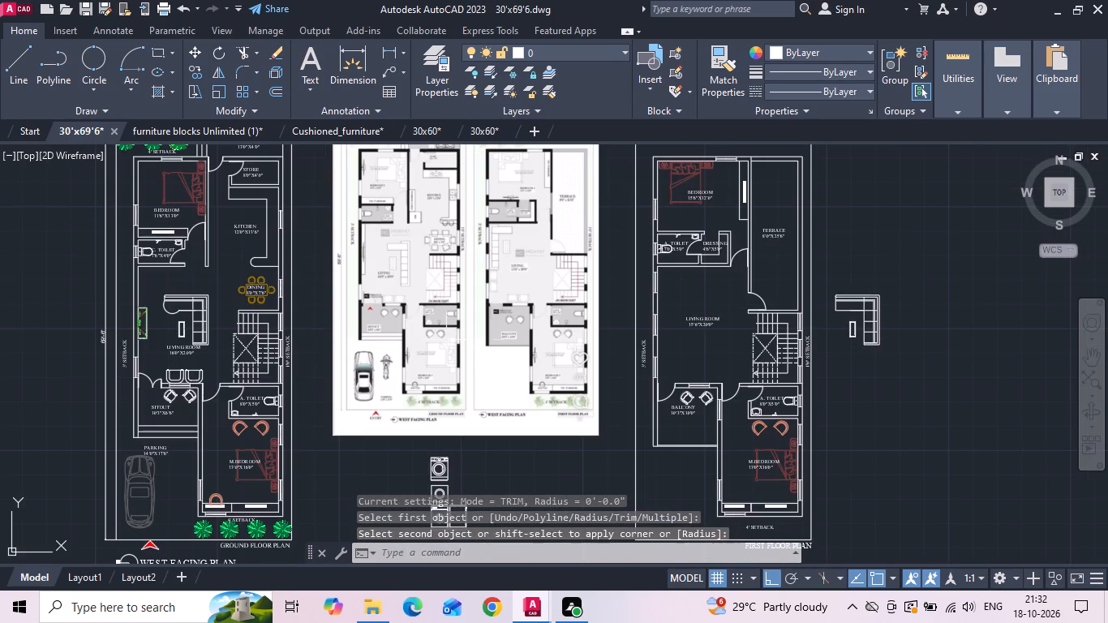
{"action": "key", "text": "Escape"}
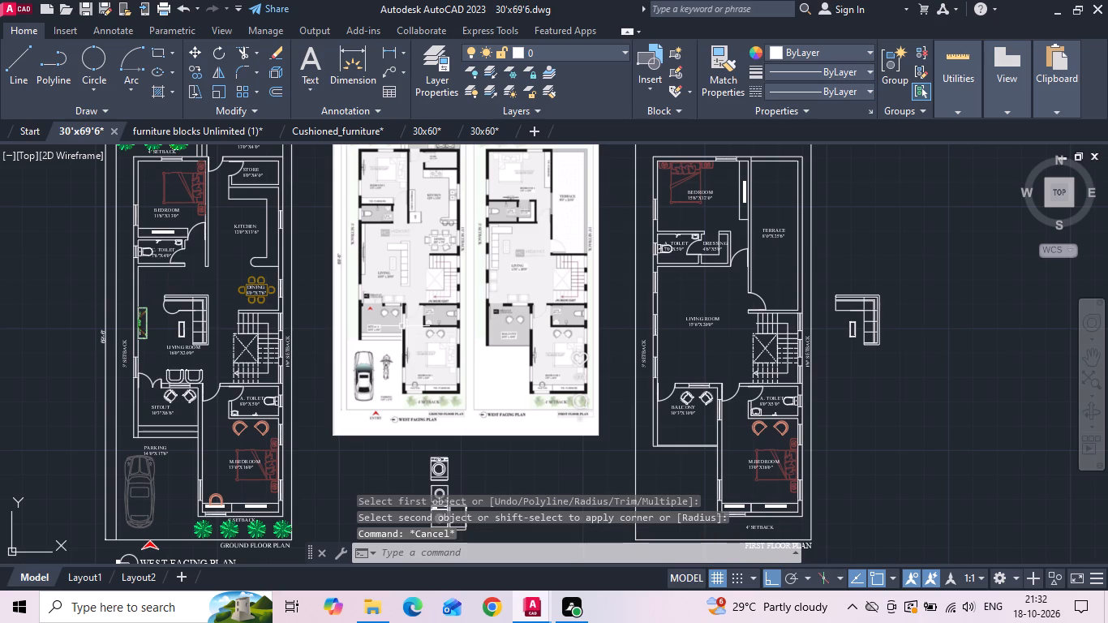
Delete the rounded chaise arc from the original L-shaped sofa in the ground-floor living room.
{"action": "middle_click_drag", "start_coordinate": [318, 317], "coordinate": [608, 299]}
{"action": "scroll", "coordinate": [444, 289], "scroll_direction": "up", "scroll_amount": 4}
{"action": "left_click_drag", "start_coordinate": [447, 332], "coordinate": [415, 364]}
{"action": "left_click", "coordinate": [412, 372]}
{"action": "key", "text": "Delete"}
Move the ground-floor sofa's rounded backrest end arc 5' horizontally along the backrest toward the corner.
{"action": "scroll", "coordinate": [440, 221], "scroll_direction": "up", "scroll_amount": 2}
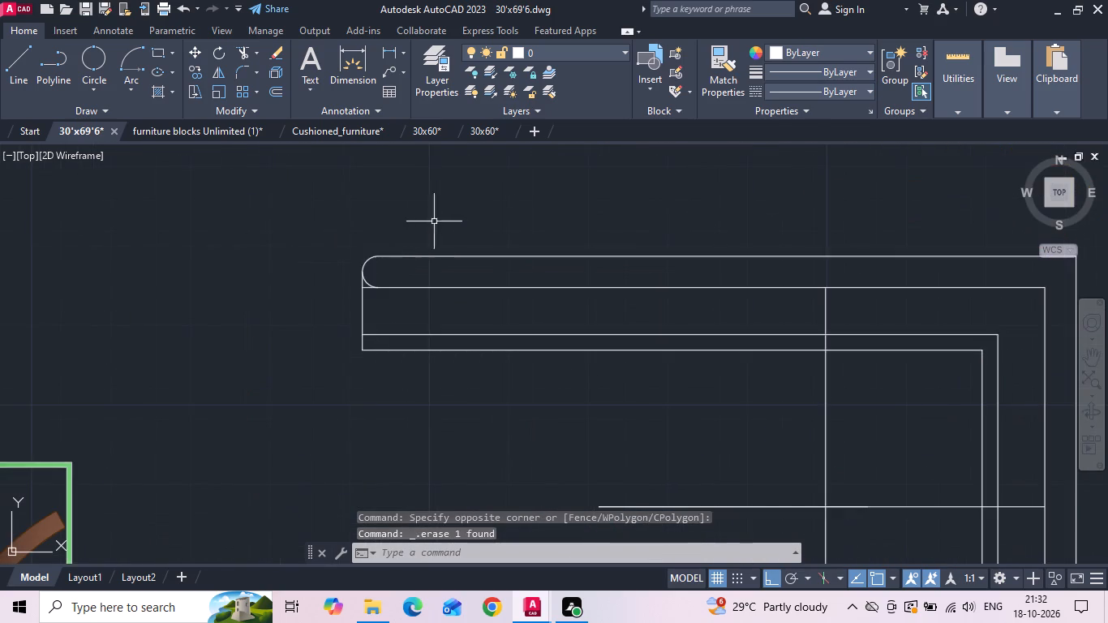
{"action": "scroll", "coordinate": [370, 267], "scroll_direction": "up", "scroll_amount": 2}
{"action": "left_click", "coordinate": [363, 247]}
{"action": "right_click", "coordinate": [476, 267]}
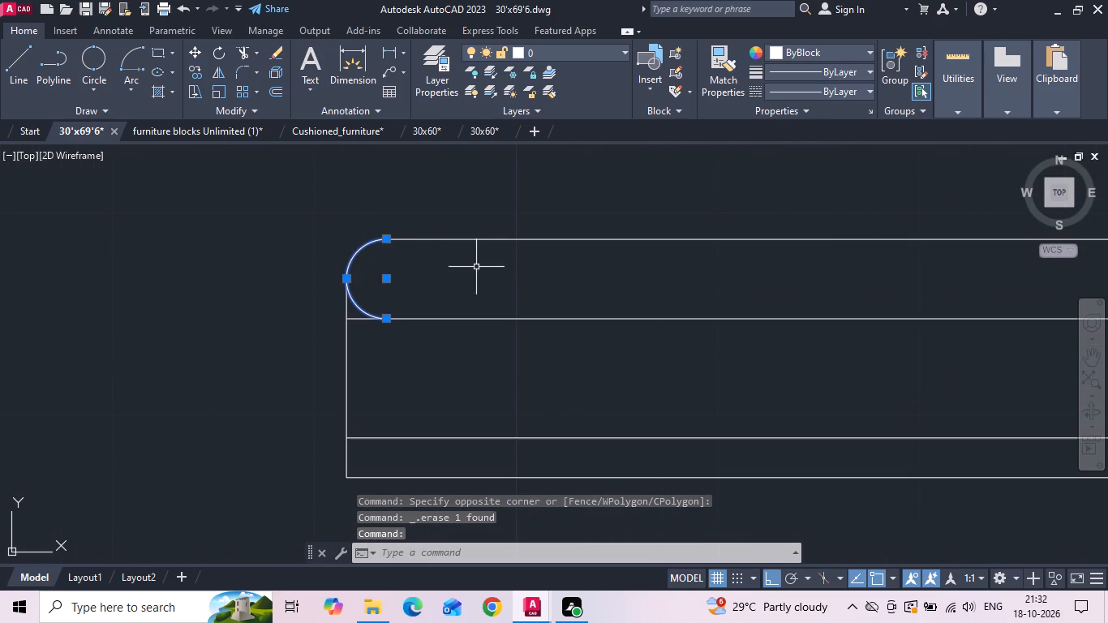
{"action": "left_click", "coordinate": [523, 293]}
{"action": "scroll", "coordinate": [447, 303], "scroll_direction": "down", "scroll_amount": 1}
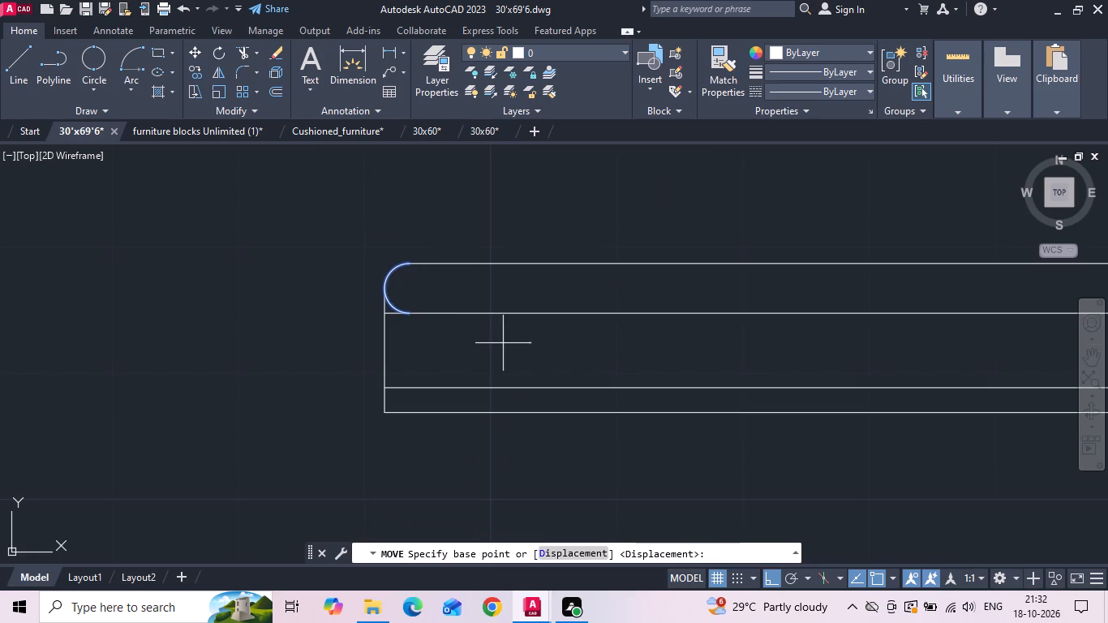
{"action": "left_click_drag", "start_coordinate": [509, 342], "coordinate": [543, 342]}
{"action": "key", "text": "5"}
{"action": "key", "text": "apostrophe"}
{"action": "key", "text": "Return"}
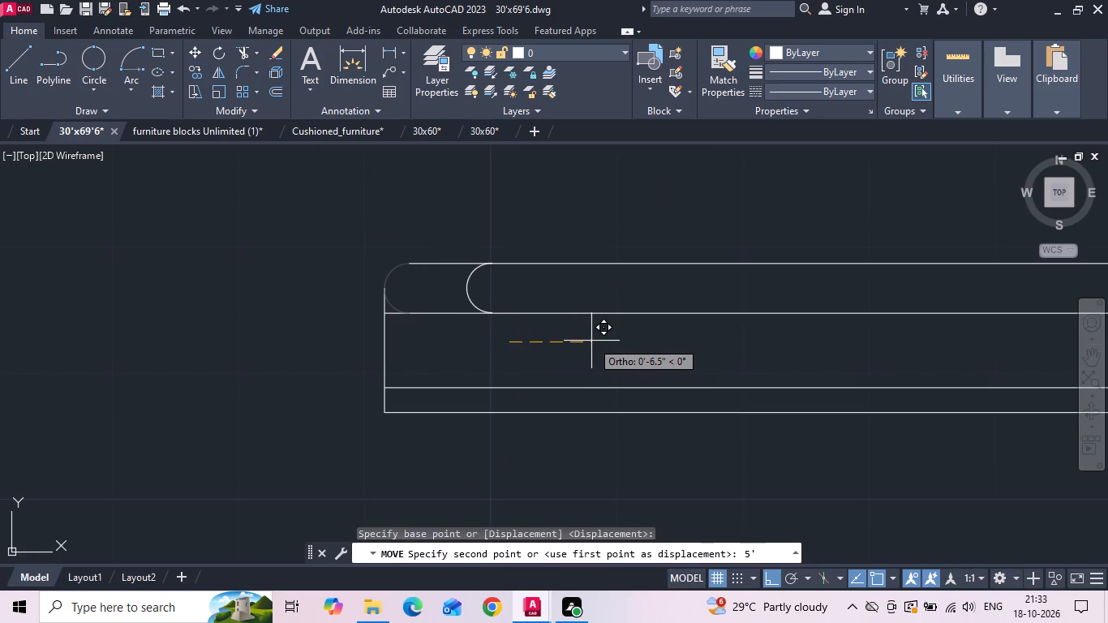
{"action": "scroll", "coordinate": [525, 330], "scroll_direction": "down", "scroll_amount": 5}
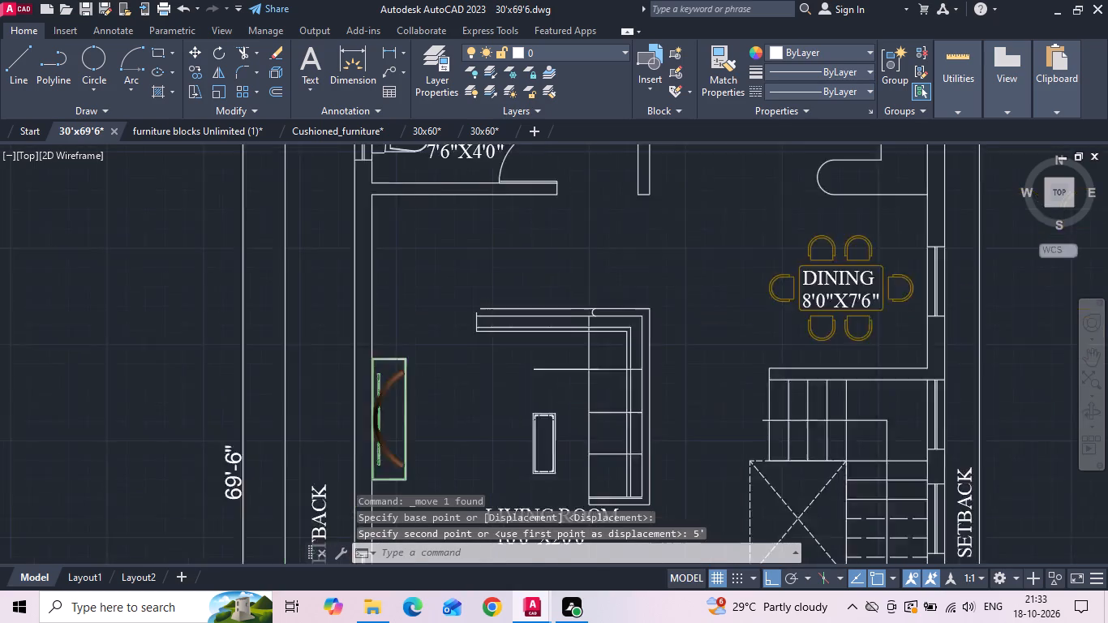
Draw a vertical guide line from the sofa's lower front corner up past the backrest, about 8'-11" long.
{"action": "scroll", "coordinate": [528, 415], "scroll_direction": "up", "scroll_amount": 2}
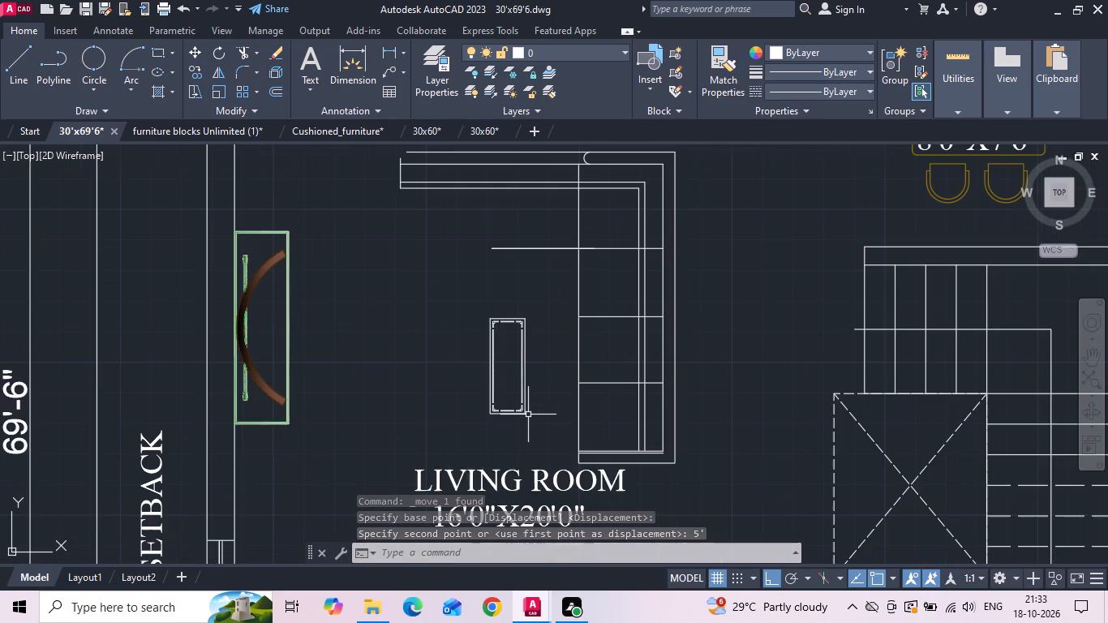
{"action": "key", "text": "l"}
{"action": "key", "text": "space"}
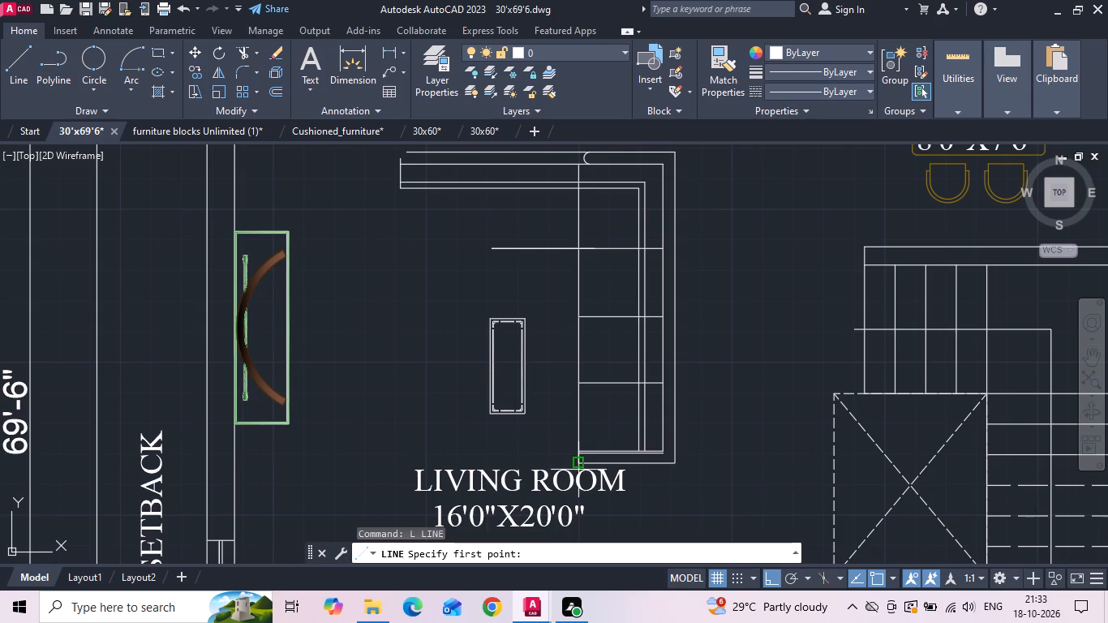
{"action": "left_click", "coordinate": [578, 466]}
{"action": "scroll", "coordinate": [578, 466], "scroll_direction": "down", "scroll_amount": 1}
{"action": "scroll", "coordinate": [575, 268], "scroll_direction": "up", "scroll_amount": 2}
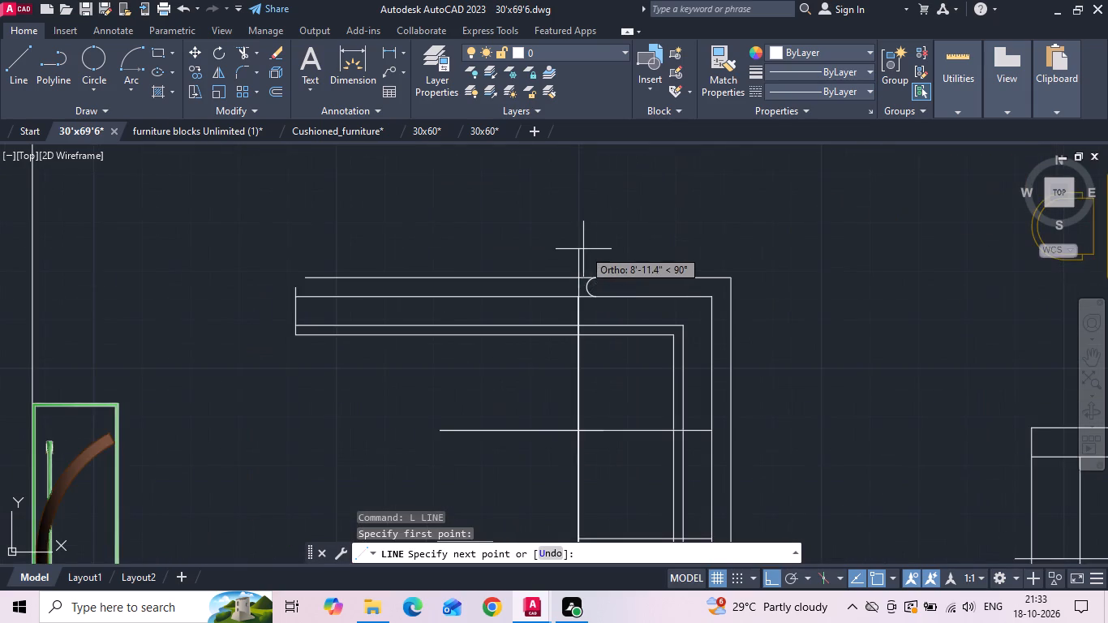
{"action": "scroll", "coordinate": [583, 249], "scroll_direction": "up", "scroll_amount": 2}
{"action": "left_click", "coordinate": [583, 248]}
{"action": "key", "text": "Escape"}
Move the rounded end arc by its upper endpoint horizontally onto the vertical guide line.
{"action": "left_click", "coordinate": [599, 343]}
{"action": "left_click", "coordinate": [587, 339]}
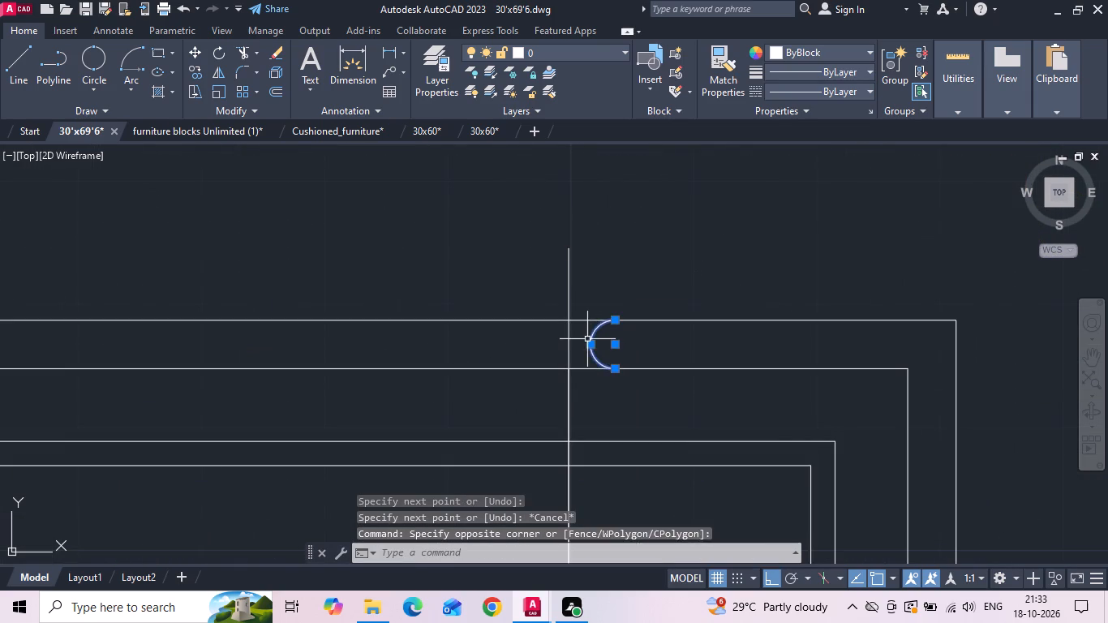
{"action": "right_click", "coordinate": [587, 339]}
{"action": "left_click", "coordinate": [626, 297]}
{"action": "left_click", "coordinate": [612, 324]}
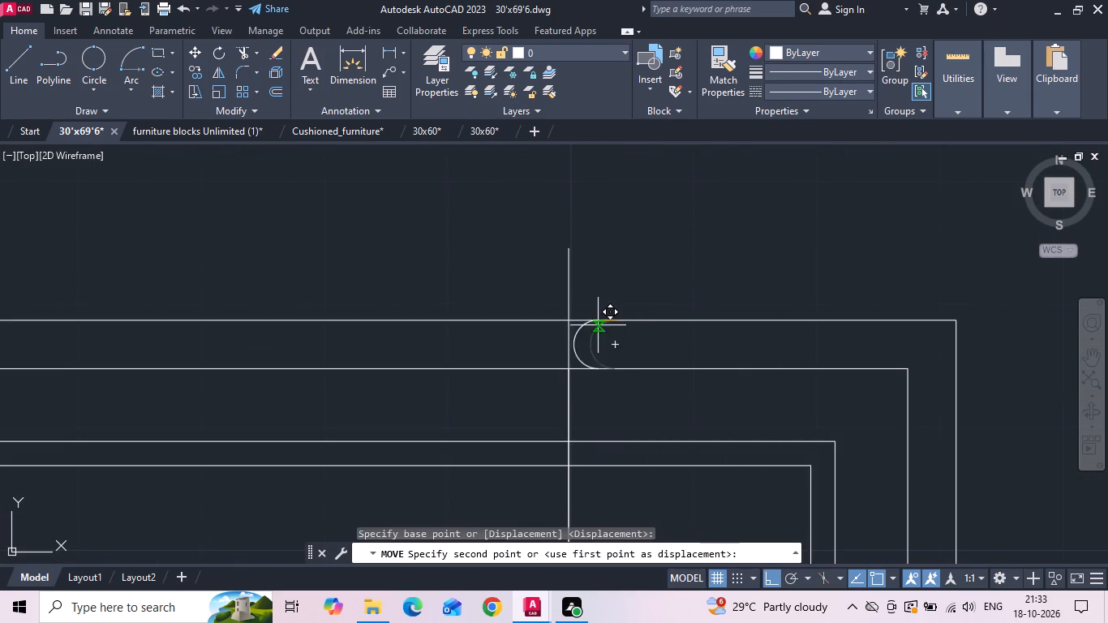
{"action": "left_click", "coordinate": [565, 323]}
{"action": "key", "text": "Escape"}
Delete the vertical guide line running through the sofa's seat front.
{"action": "left_click", "coordinate": [565, 299]}
{"action": "left_click", "coordinate": [547, 277]}
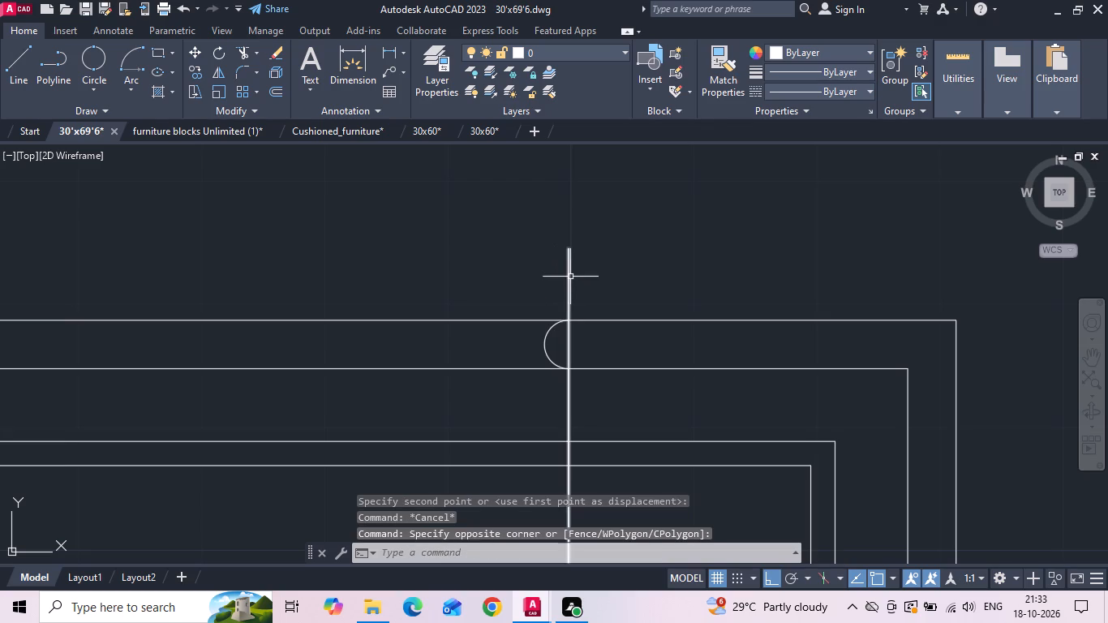
{"action": "left_click", "coordinate": [570, 277]}
{"action": "key", "text": "Delete"}
Copy the rounded end arc straight down to the start of the armrest's inner line beside the LIVING ROOM label.
{"action": "left_click", "coordinate": [553, 346]}
{"action": "left_click", "coordinate": [489, 337]}
{"action": "right_click", "coordinate": [489, 337]}
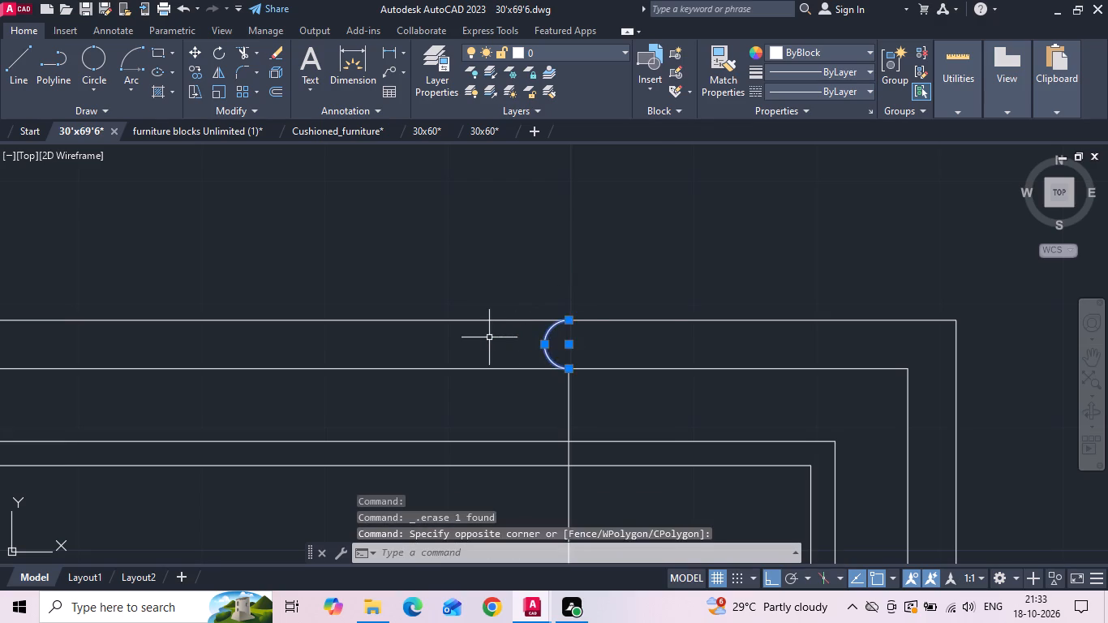
{"action": "left_click", "coordinate": [533, 318]}
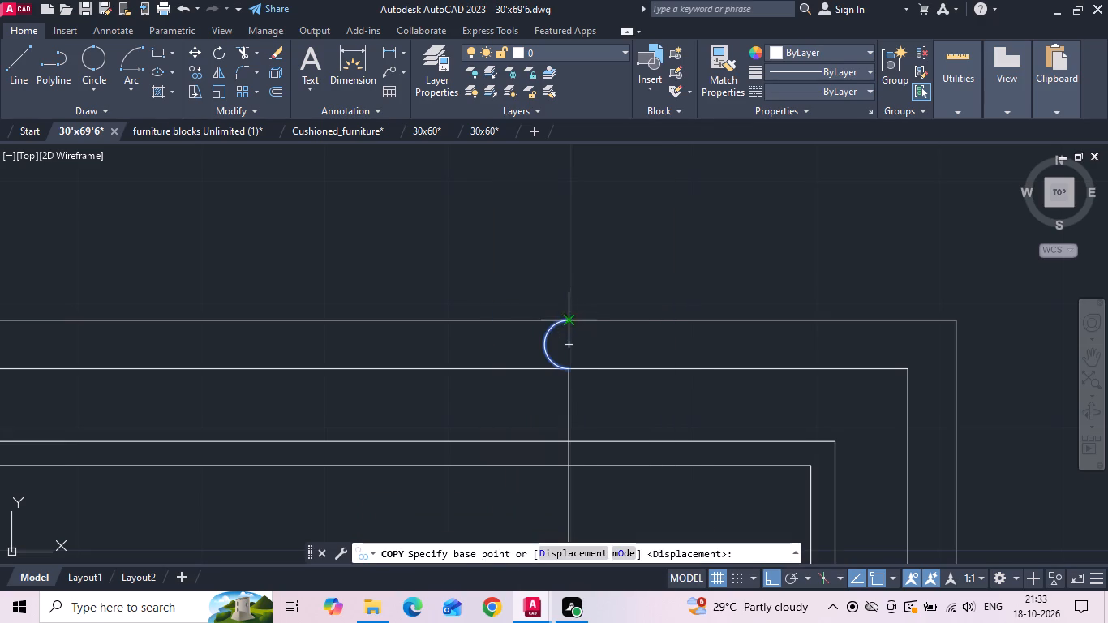
{"action": "left_click", "coordinate": [569, 316]}
{"action": "scroll", "coordinate": [573, 264], "scroll_direction": "down", "scroll_amount": 5}
{"action": "scroll", "coordinate": [584, 329], "scroll_direction": "up", "scroll_amount": 2}
{"action": "scroll", "coordinate": [543, 466], "scroll_direction": "up", "scroll_amount": 3}
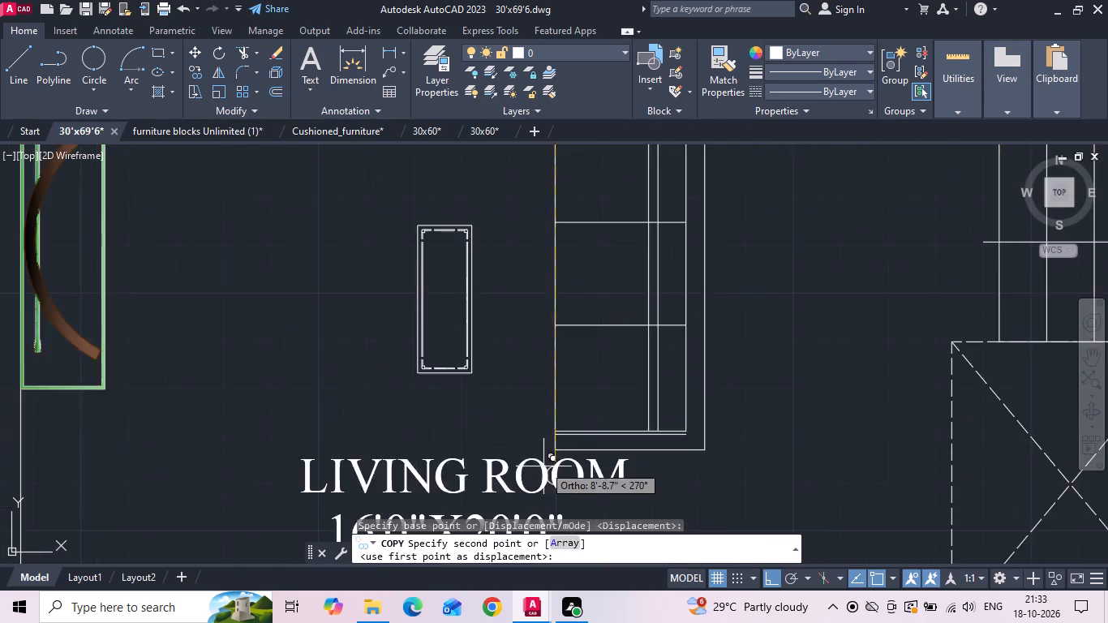
{"action": "left_click", "coordinate": [571, 390]}
{"action": "scroll", "coordinate": [575, 427], "scroll_direction": "up", "scroll_amount": 2}
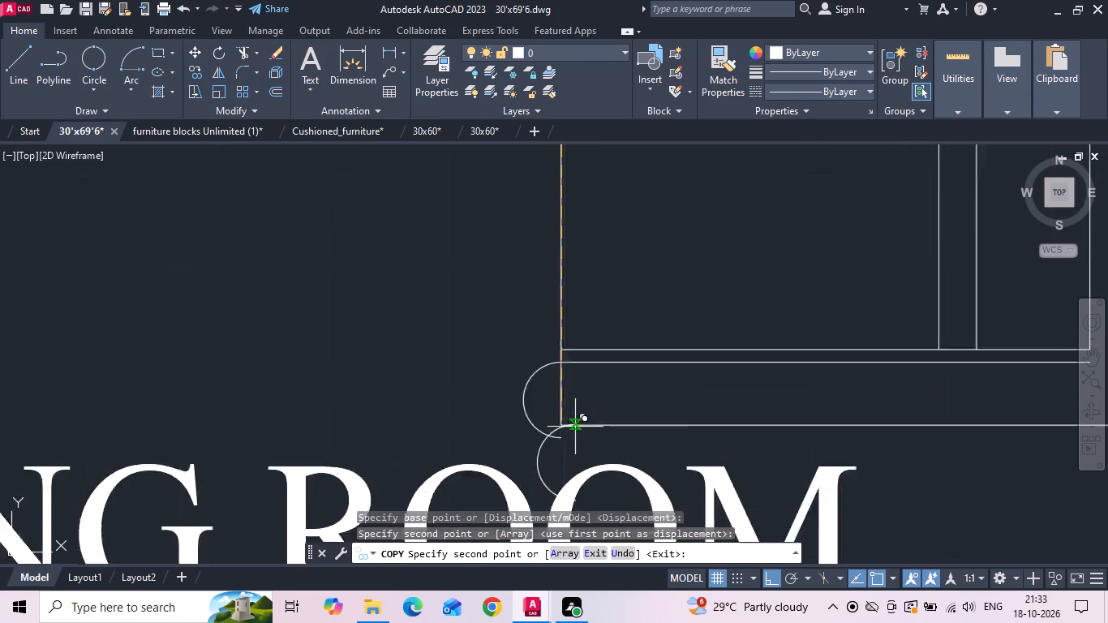
{"action": "key", "text": "Escape"}
Move the armrest's outer horizontal line down to the lower endpoint of the copied arc.
{"action": "left_click_drag", "start_coordinate": [621, 394], "coordinate": [594, 441]}
{"action": "left_click", "coordinate": [562, 479]}
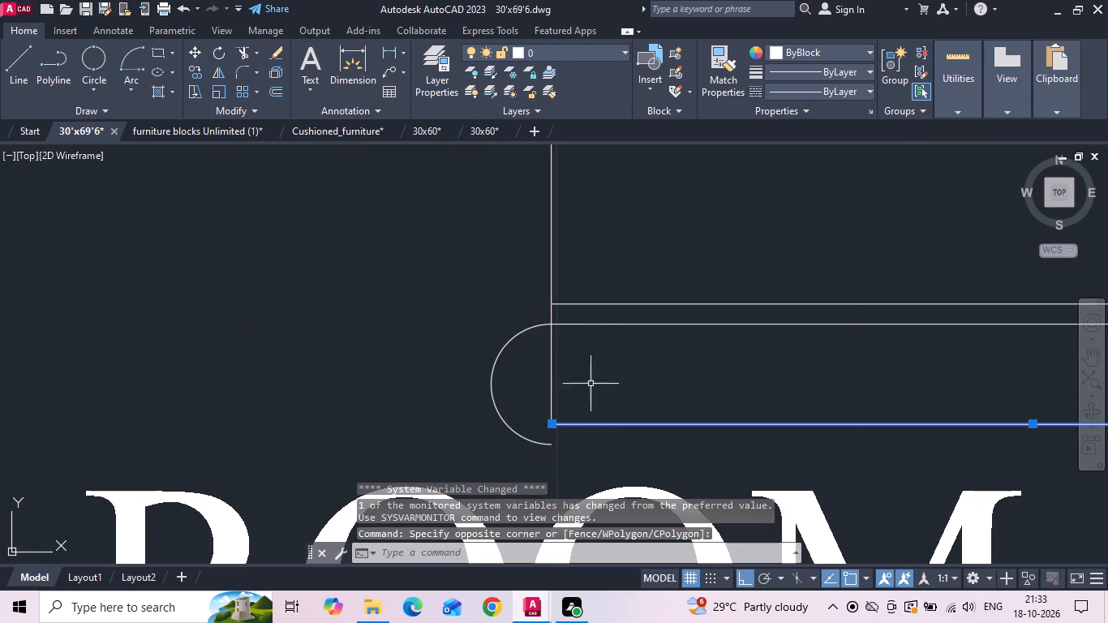
{"action": "right_click", "coordinate": [565, 371]}
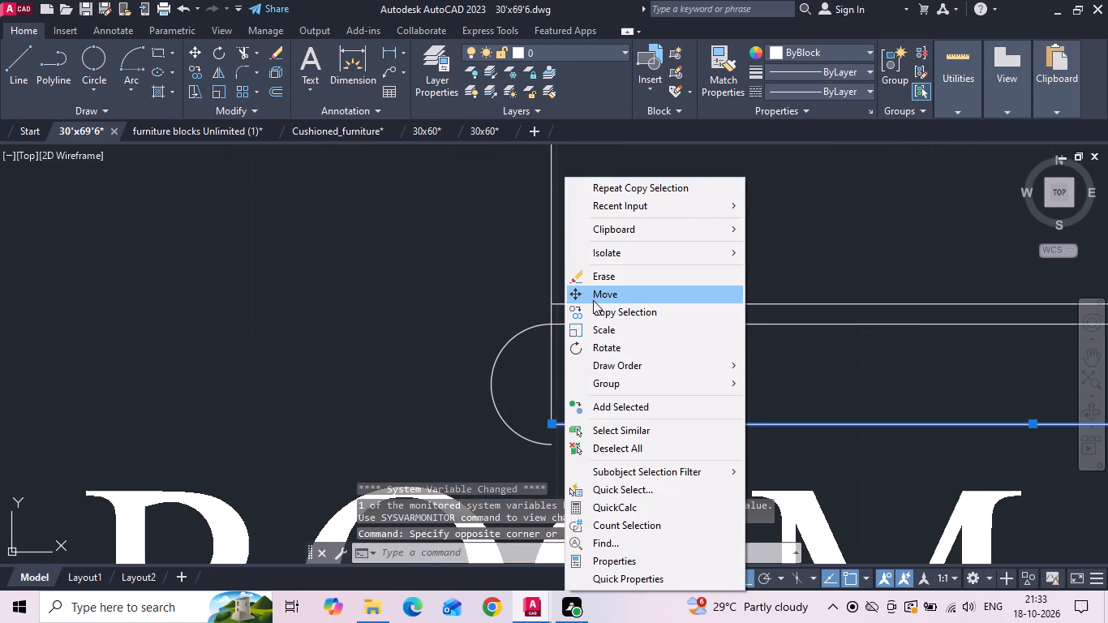
{"action": "left_click", "coordinate": [593, 295]}
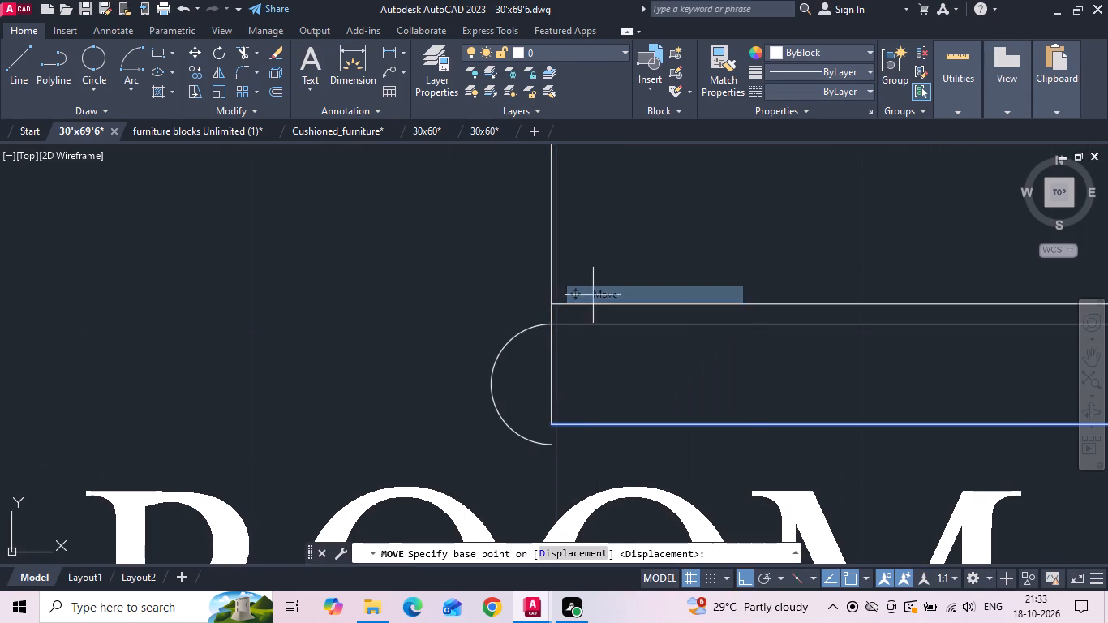
{"action": "left_click", "coordinate": [552, 424]}
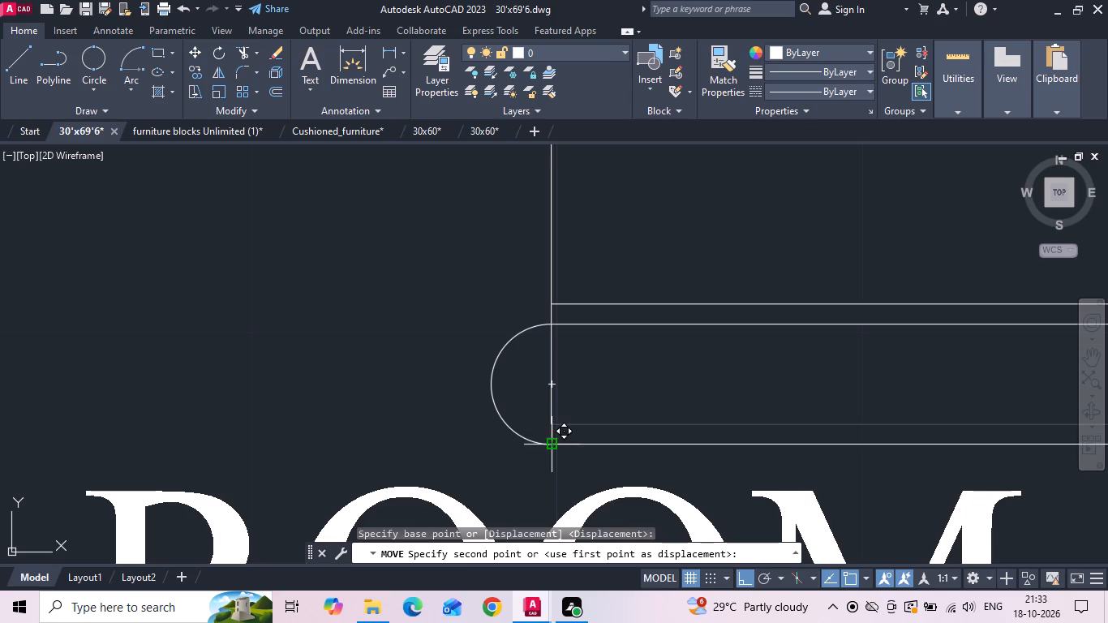
{"action": "left_click", "coordinate": [551, 445]}
{"action": "key", "text": "Escape"}
Shorten the sofa's vertical front edge so its lower end meets the copied arc's upper endpoint.
{"action": "left_click", "coordinate": [552, 410]}
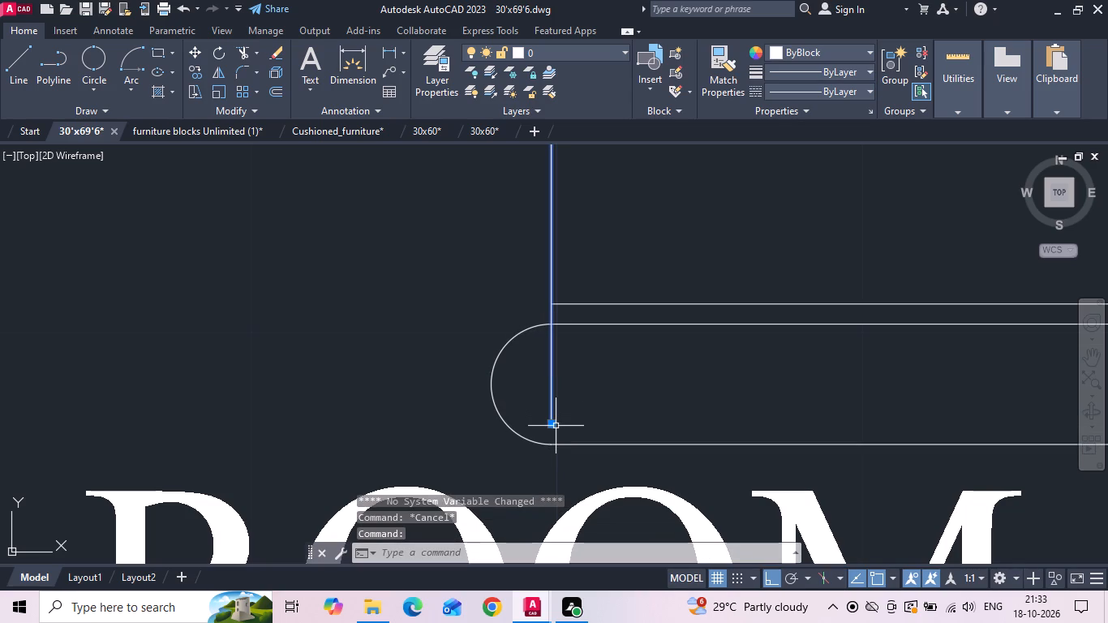
{"action": "left_click", "coordinate": [552, 424]}
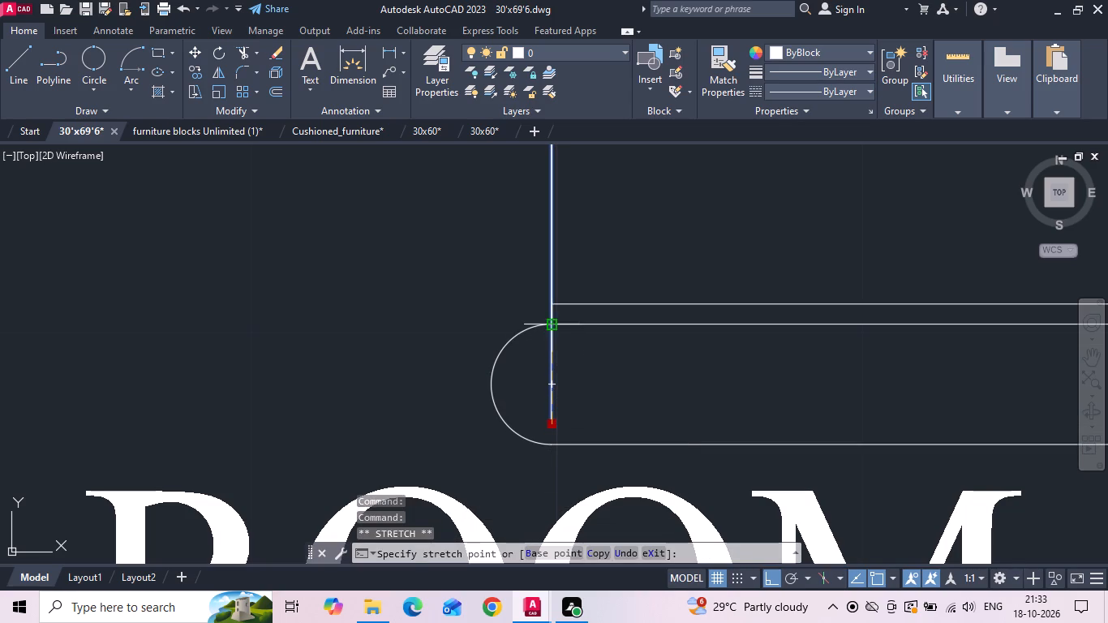
{"action": "left_click", "coordinate": [552, 328]}
{"action": "scroll", "coordinate": [441, 386], "scroll_direction": "down", "scroll_amount": 3}
{"action": "key", "text": "Escape"}
Extend the sofa's outer back line to the armrest's outer line, and the armrest's inner line to the back line.
{"action": "type", "text": "EX"}
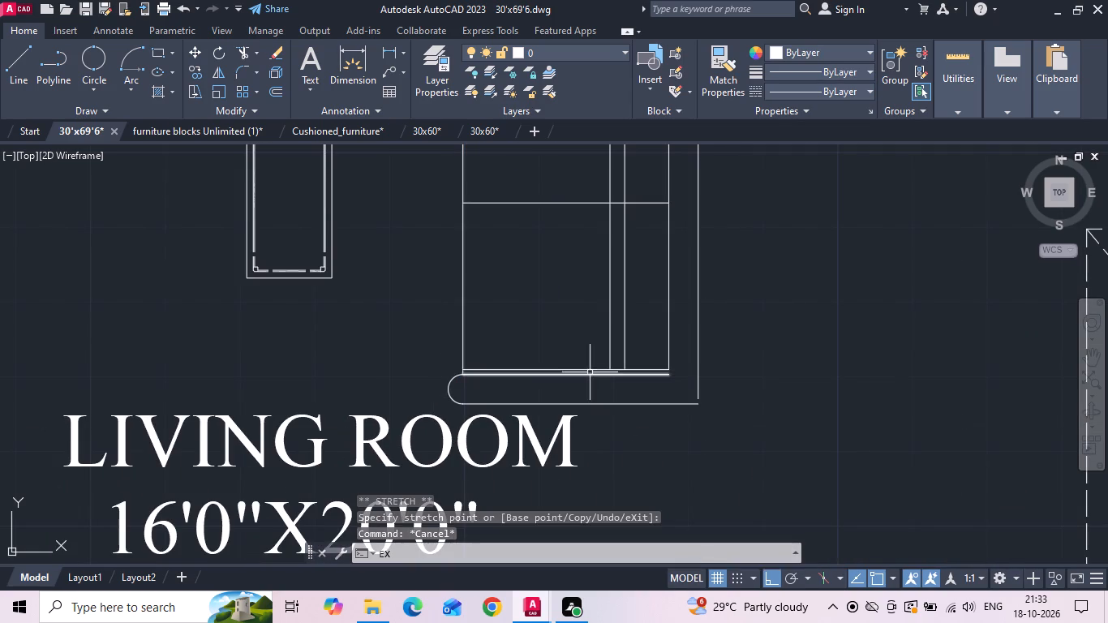
{"action": "key", "text": "space"}
{"action": "left_click", "coordinate": [697, 395]}
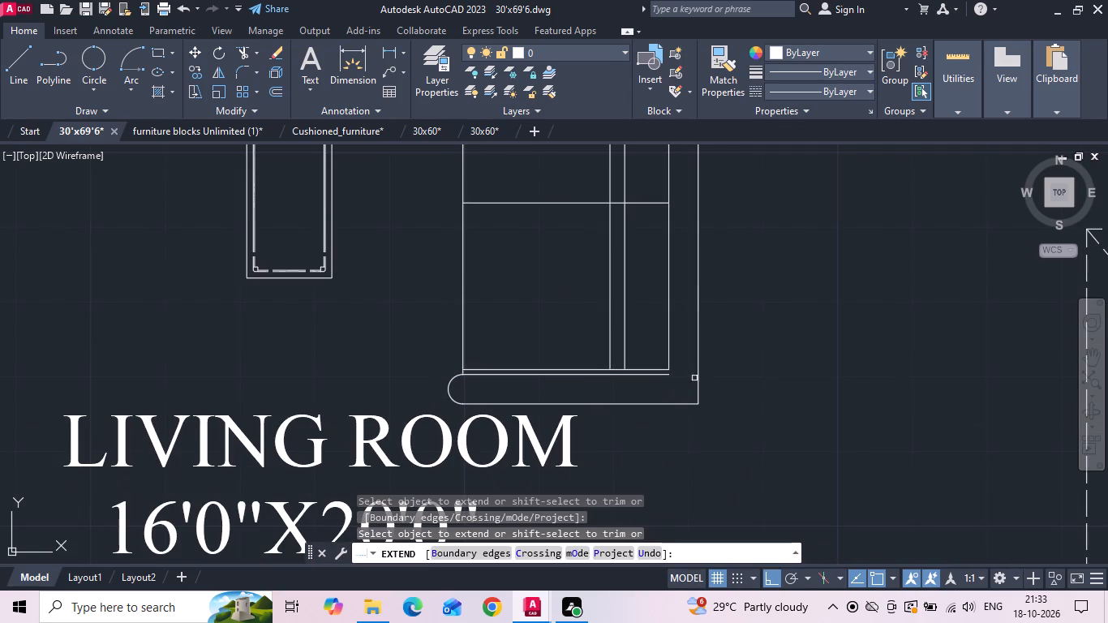
{"action": "left_click", "coordinate": [663, 372]}
{"action": "scroll", "coordinate": [656, 425], "scroll_direction": "down", "scroll_amount": 2}
{"action": "scroll", "coordinate": [602, 425], "scroll_direction": "up", "scroll_amount": 2}
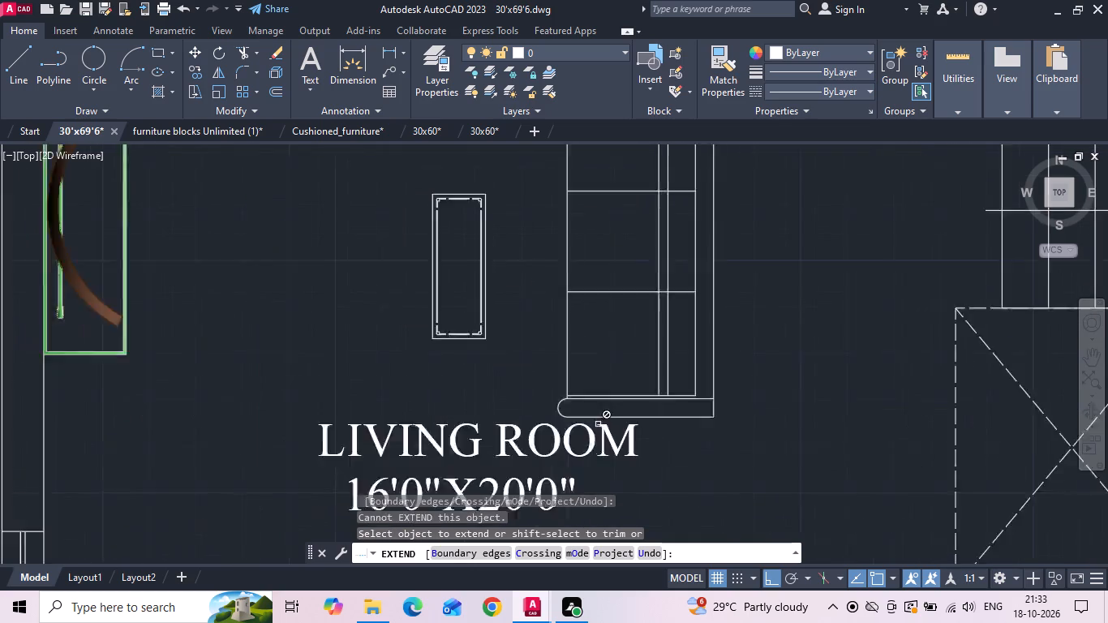
{"action": "key", "text": "Escape"}
Trim the short stub of the sofa's front edge between the two closely spaced lines at the lower armrest.
{"action": "key", "text": "t"}
{"action": "key", "text": "r"}
{"action": "key", "text": "space"}
{"action": "scroll", "coordinate": [551, 390], "scroll_direction": "up", "scroll_amount": 4}
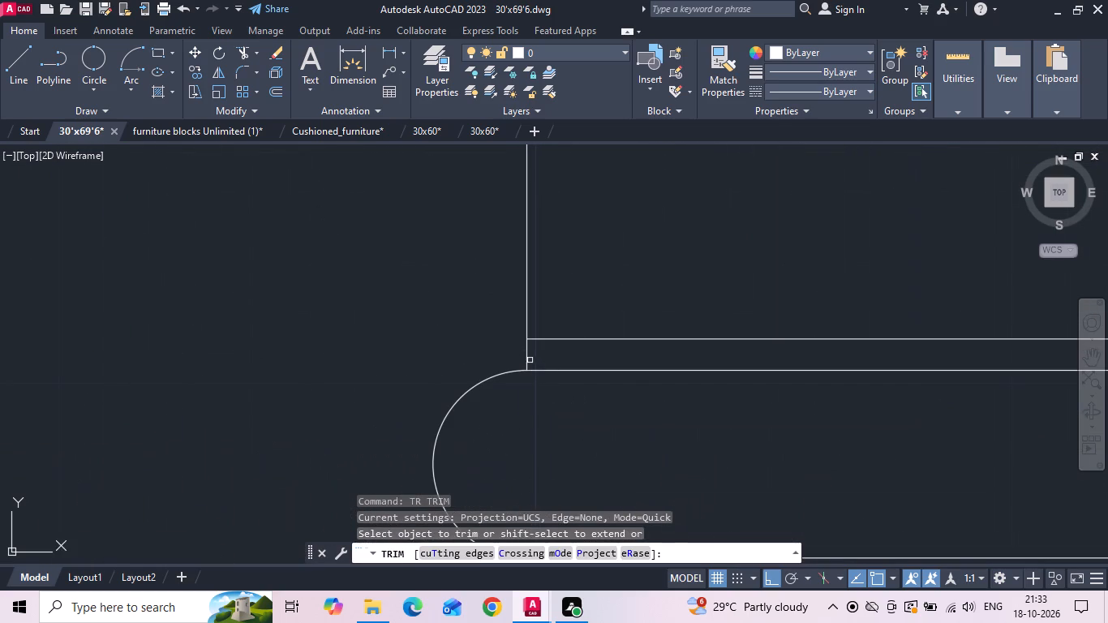
{"action": "left_click", "coordinate": [530, 350]}
{"action": "left_click", "coordinate": [513, 359]}
{"action": "scroll", "coordinate": [522, 394], "scroll_direction": "down", "scroll_amount": 7}
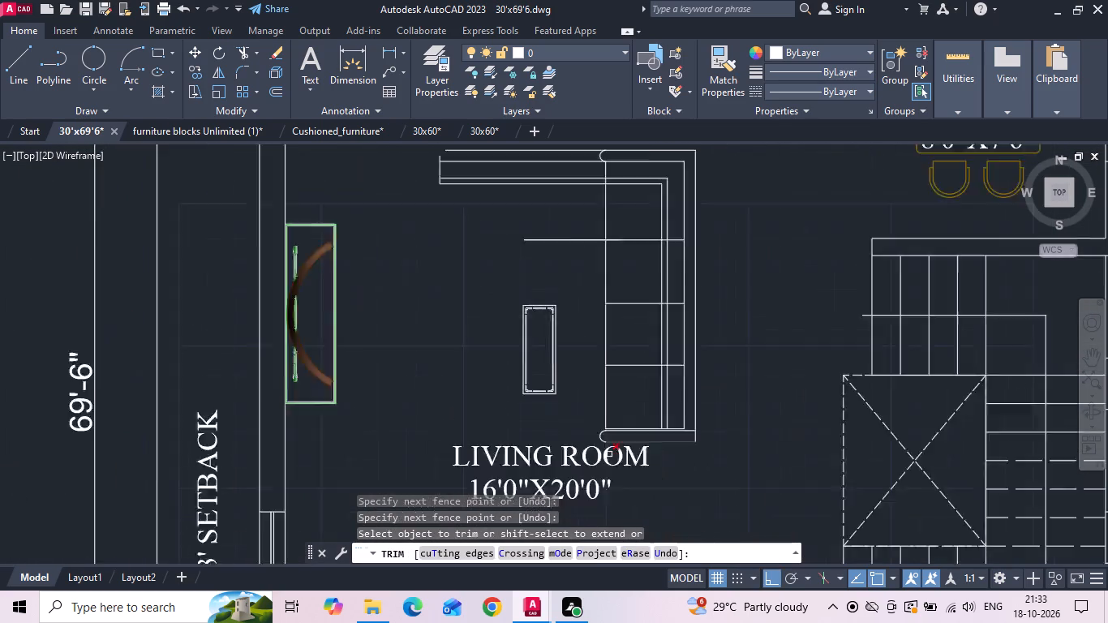
{"action": "key", "text": "Escape"}
Trim the two upper backrest lines beyond the rounded arc and the short end edge above the inner cushion strip.
{"action": "scroll", "coordinate": [551, 283], "scroll_direction": "up", "scroll_amount": 2}
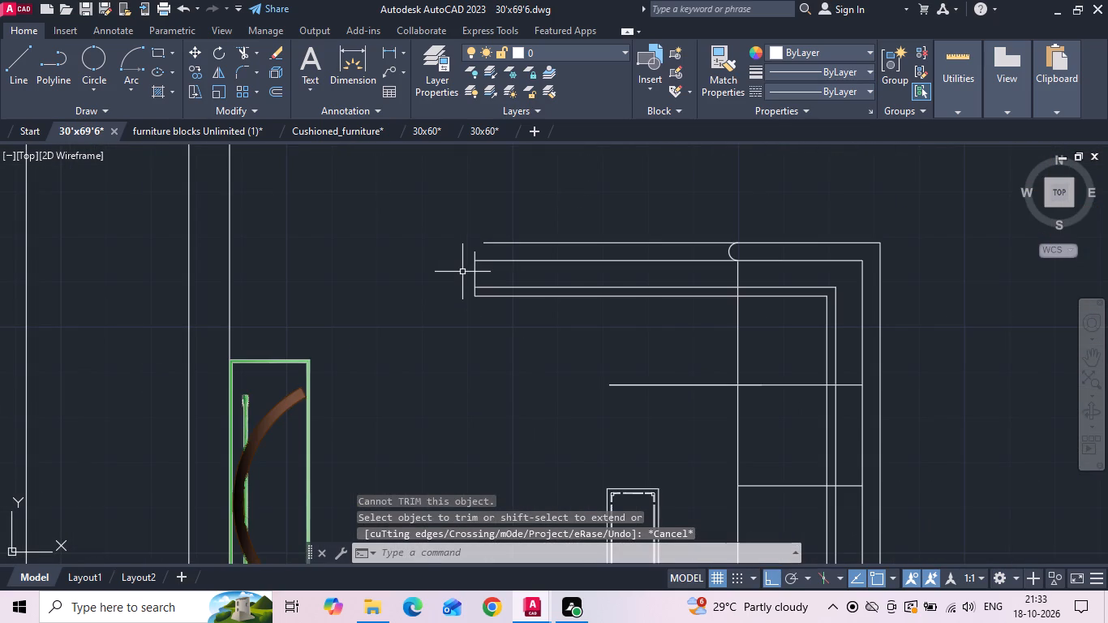
{"action": "type", "text": "TR"}
{"action": "key", "text": "space"}
{"action": "left_click", "coordinate": [629, 236]}
{"action": "left_click", "coordinate": [638, 260]}
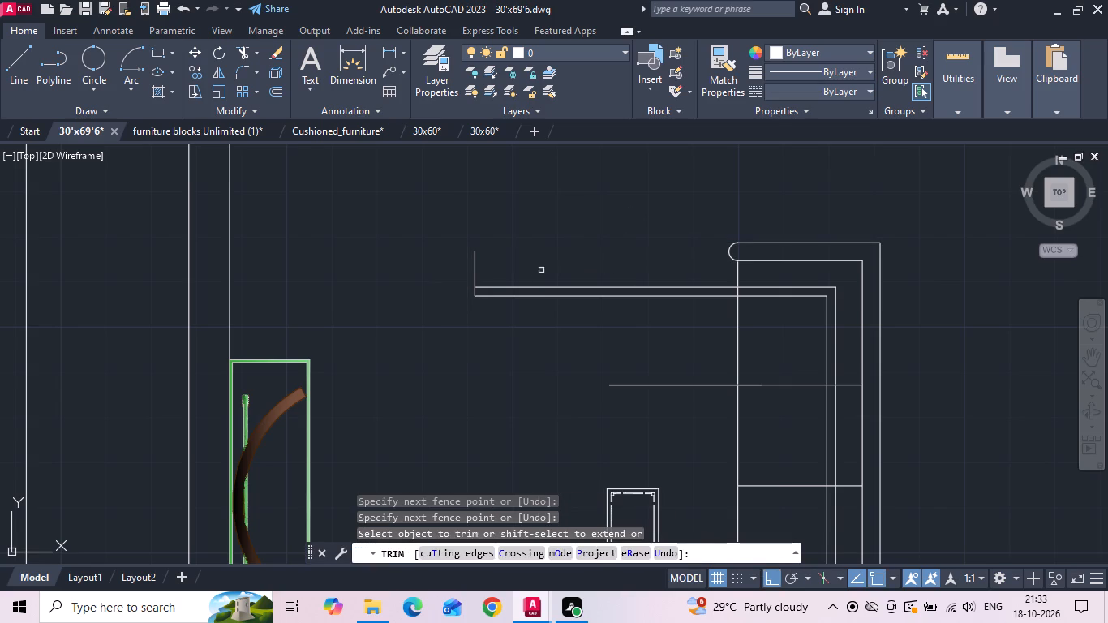
{"action": "left_click_drag", "start_coordinate": [509, 273], "coordinate": [422, 256]}
{"action": "key", "text": "Escape"}
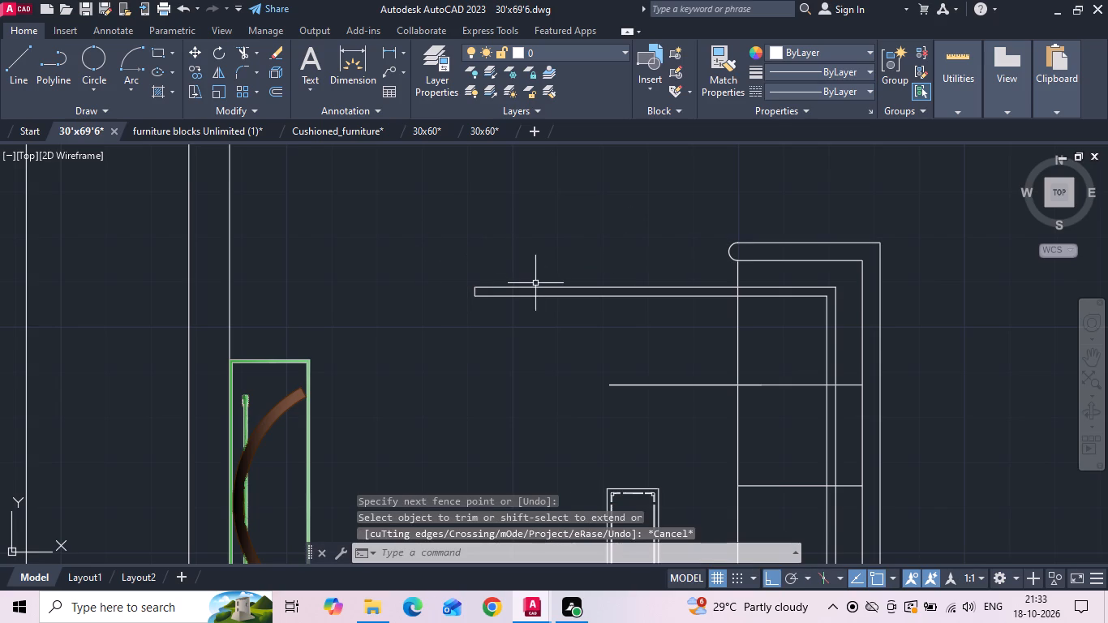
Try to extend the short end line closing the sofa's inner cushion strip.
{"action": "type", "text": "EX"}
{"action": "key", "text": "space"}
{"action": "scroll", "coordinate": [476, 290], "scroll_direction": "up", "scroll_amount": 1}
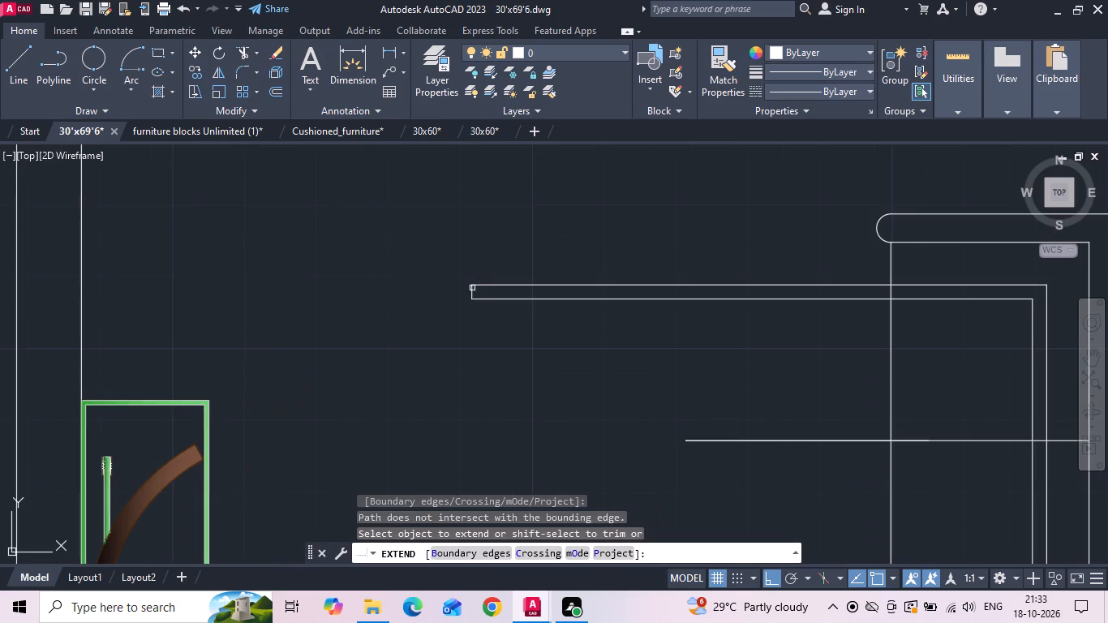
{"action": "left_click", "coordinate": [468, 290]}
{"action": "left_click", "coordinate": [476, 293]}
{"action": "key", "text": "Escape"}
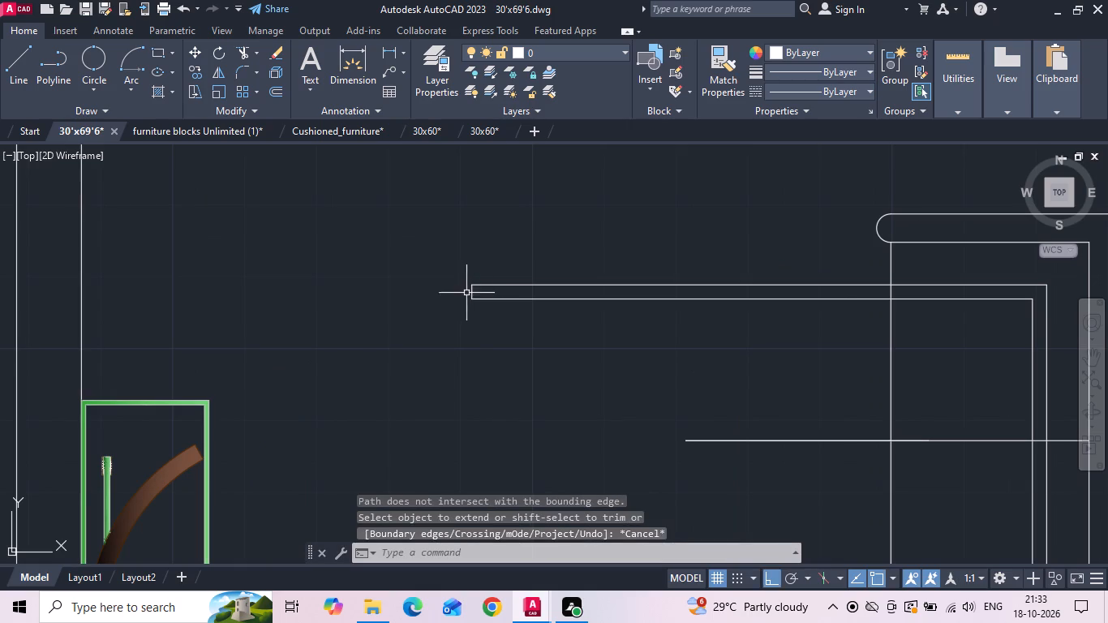
Stretch the sofa's short end line facing the TV unit down past the seat front, and extend the seat's front edge to it.
{"action": "left_click", "coordinate": [470, 293]}
{"action": "left_click_drag", "start_coordinate": [469, 297], "coordinate": [466, 319]}
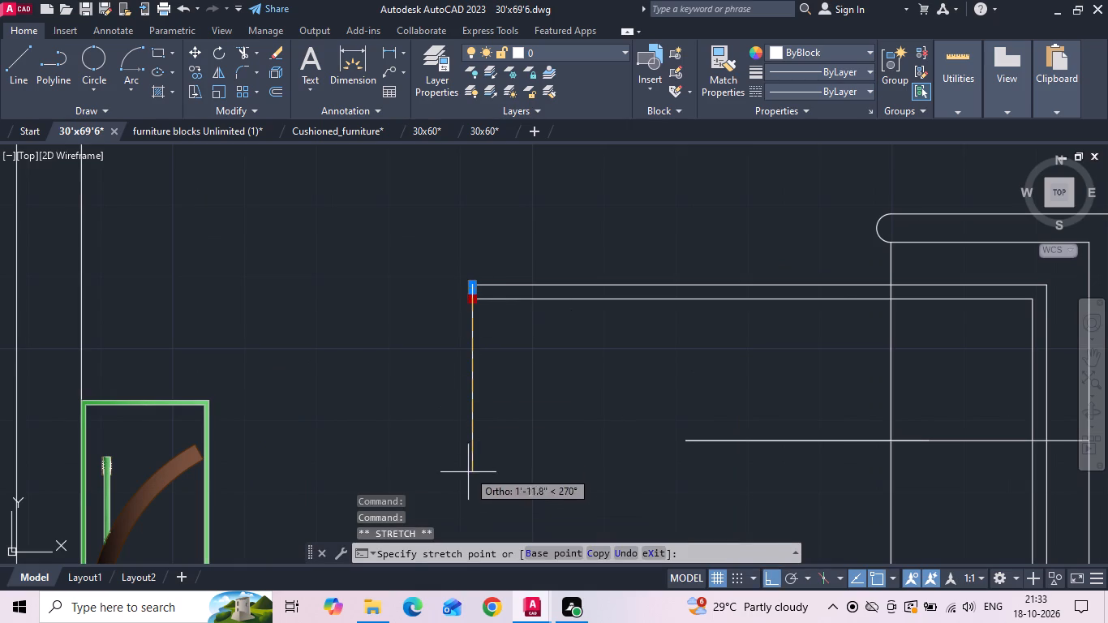
{"action": "middle_click_drag", "start_coordinate": [464, 462], "coordinate": [473, 328]}
{"action": "left_click", "coordinate": [472, 397]}
{"action": "key", "text": "Escape"}
{"action": "type", "text": "EX"}
{"action": "key", "text": "space"}
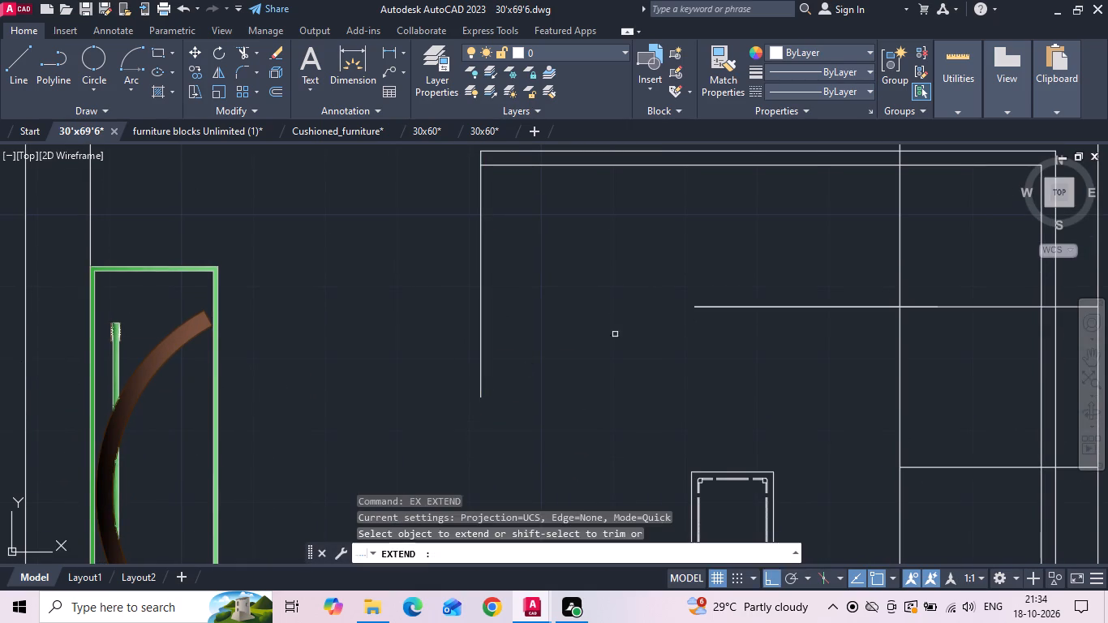
{"action": "left_click_drag", "start_coordinate": [729, 273], "coordinate": [698, 400]}
{"action": "key", "text": "Escape"}
Trim the part of the end line that overshoots the seat's front edge.
{"action": "type", "text": "TR"}
{"action": "key", "text": "space"}
{"action": "left_click_drag", "start_coordinate": [573, 384], "coordinate": [420, 372]}
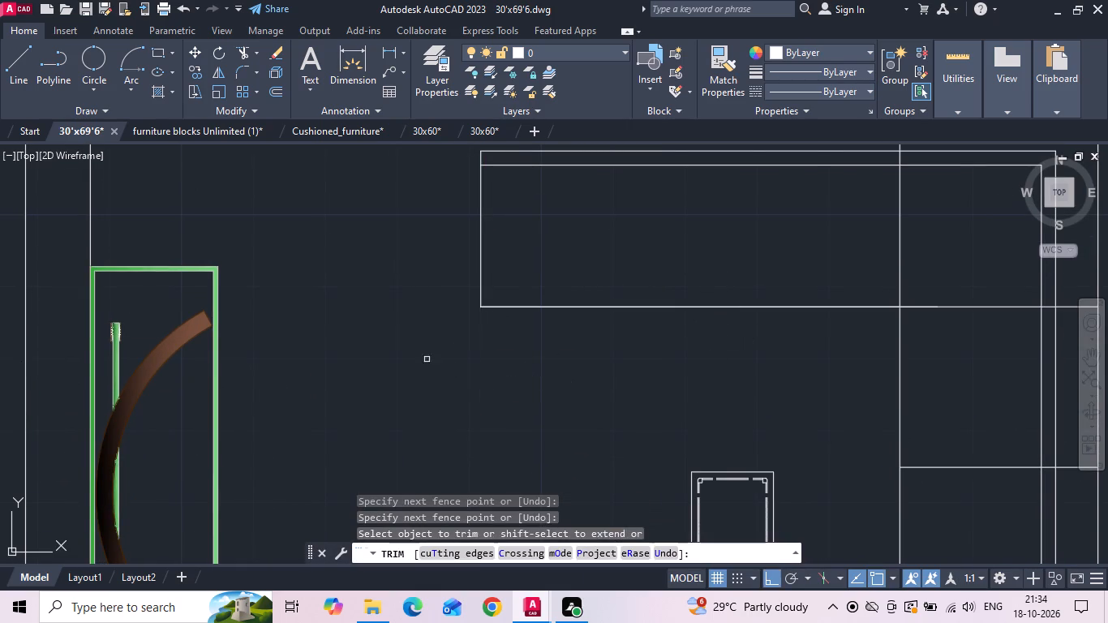
{"action": "scroll", "coordinate": [457, 352], "scroll_direction": "down", "scroll_amount": 2}
{"action": "key", "text": "Escape"}
{"action": "scroll", "coordinate": [546, 241], "scroll_direction": "down", "scroll_amount": 1}
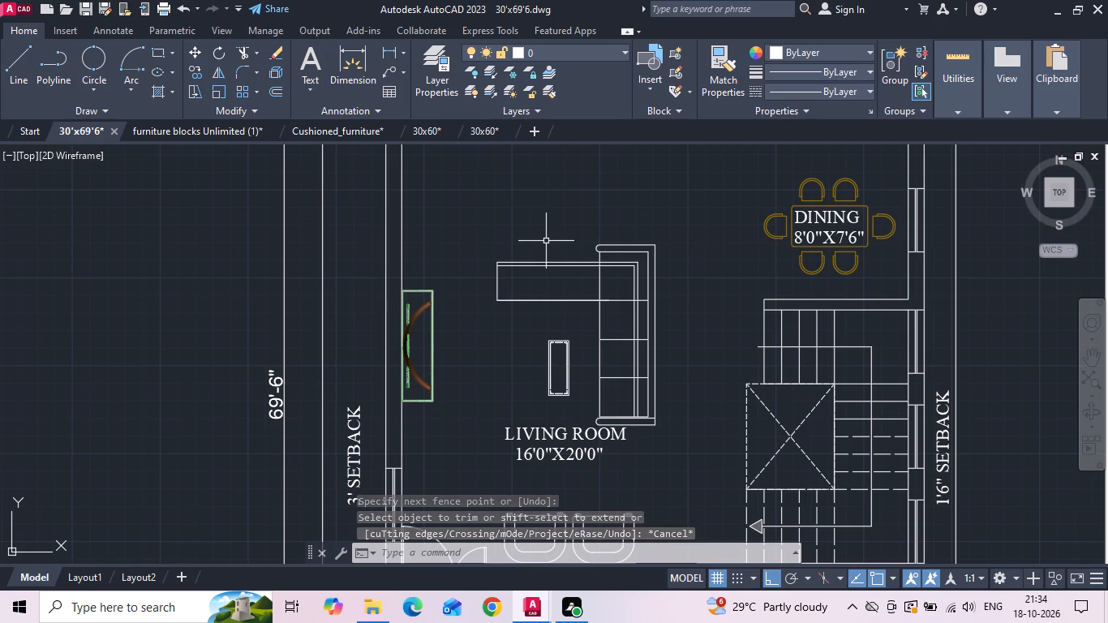
Copy the seat line beside the sofa's lower armrest, from the armrest's back corner to the upper armrest's inner corner.
{"action": "scroll", "coordinate": [546, 239], "scroll_direction": "up", "scroll_amount": 1}
{"action": "key", "text": "Escape"}
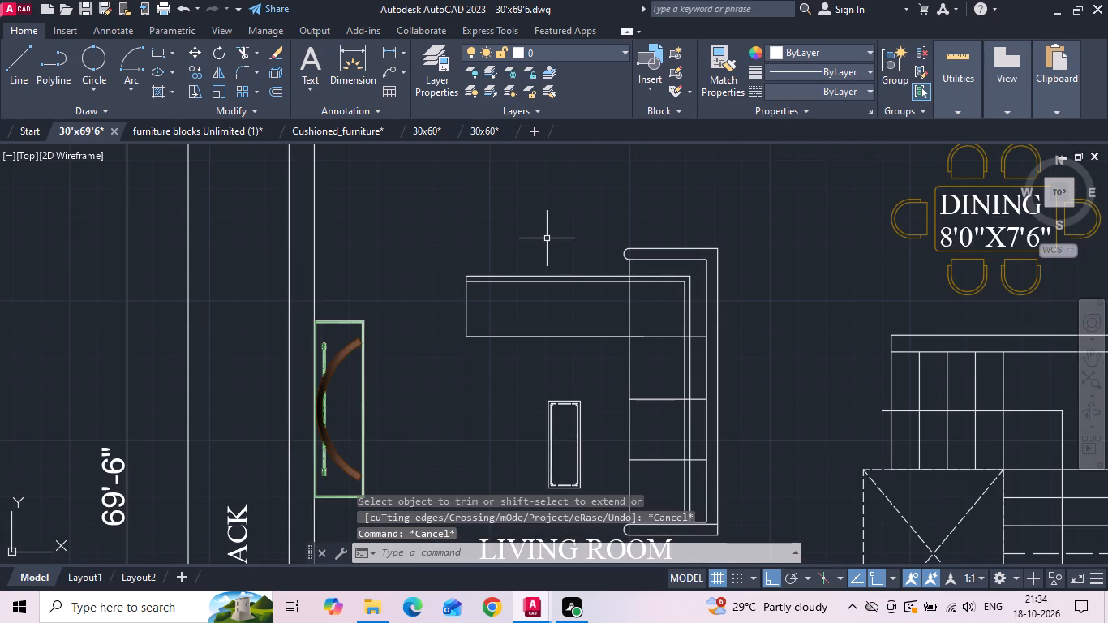
{"action": "scroll", "coordinate": [690, 280], "scroll_direction": "up", "scroll_amount": 1}
{"action": "scroll", "coordinate": [611, 204], "scroll_direction": "down", "scroll_amount": 2}
{"action": "scroll", "coordinate": [616, 385], "scroll_direction": "up", "scroll_amount": 3}
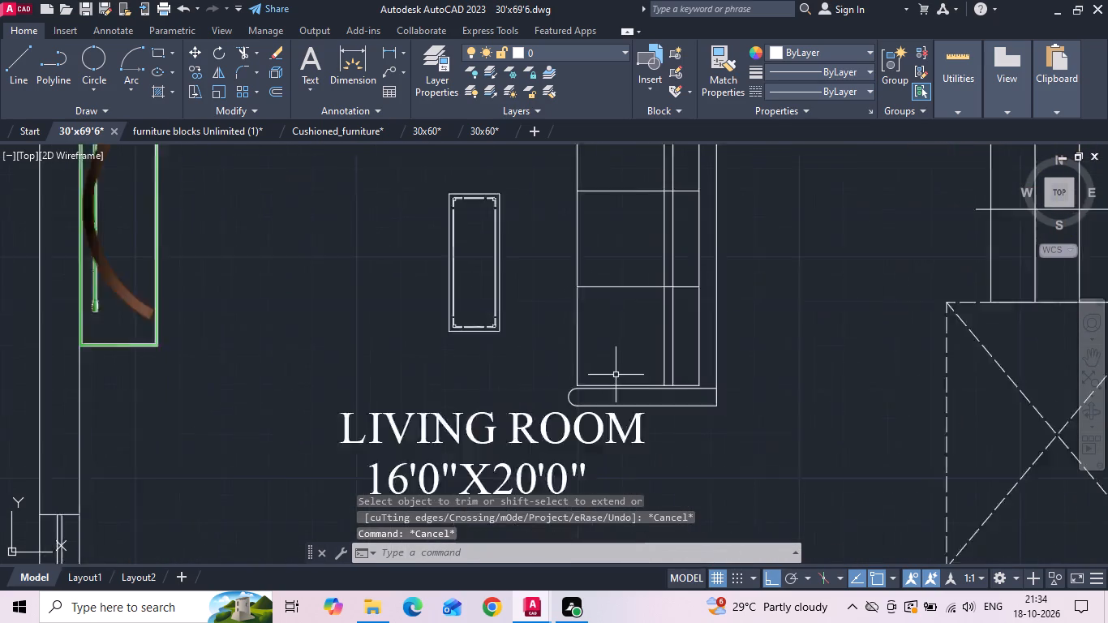
{"action": "scroll", "coordinate": [593, 389], "scroll_direction": "up", "scroll_amount": 1}
{"action": "left_click", "coordinate": [594, 392]}
{"action": "scroll", "coordinate": [553, 427], "scroll_direction": "down", "scroll_amount": 1}
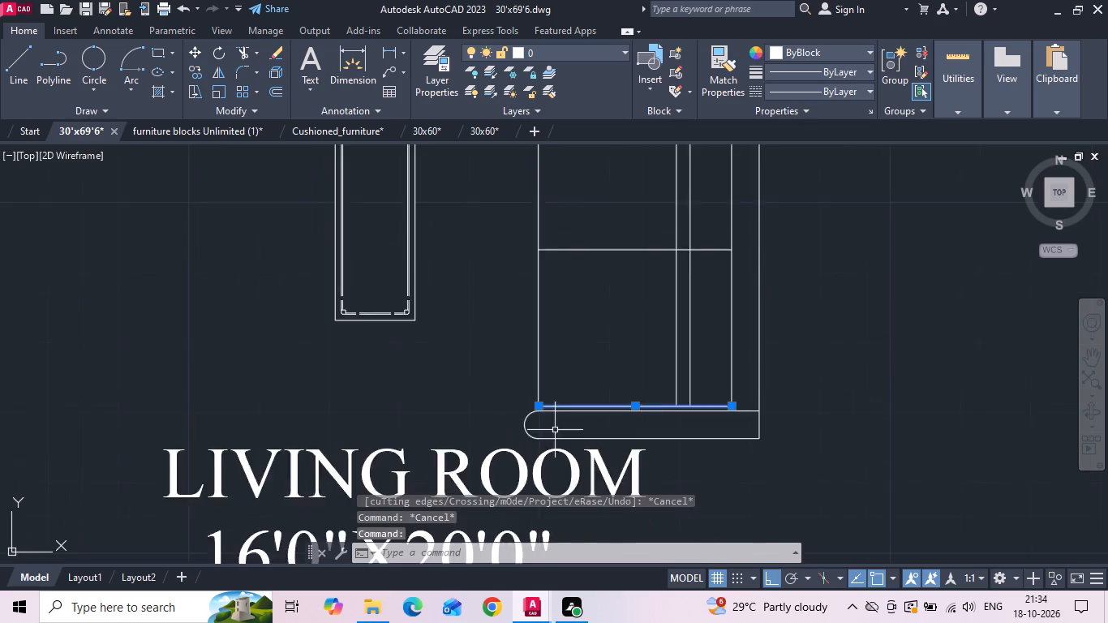
{"action": "scroll", "coordinate": [555, 431], "scroll_direction": "down", "scroll_amount": 1}
{"action": "right_click", "coordinate": [595, 348]}
{"action": "left_click", "coordinate": [663, 314]}
{"action": "scroll", "coordinate": [661, 393], "scroll_direction": "up", "scroll_amount": 2}
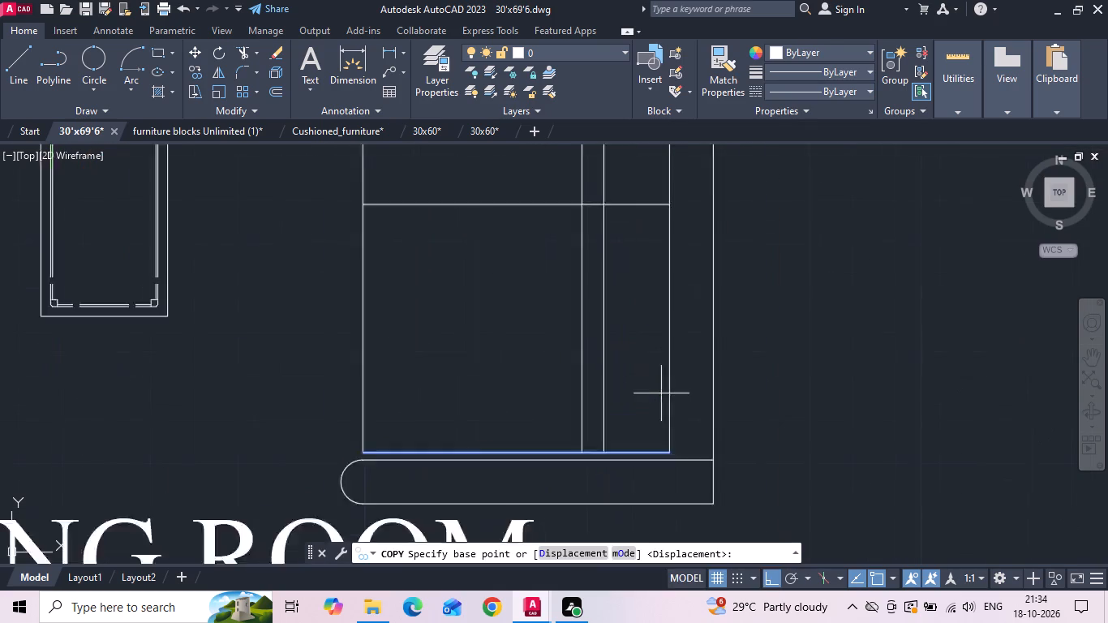
{"action": "scroll", "coordinate": [661, 393], "scroll_direction": "up", "scroll_amount": 1}
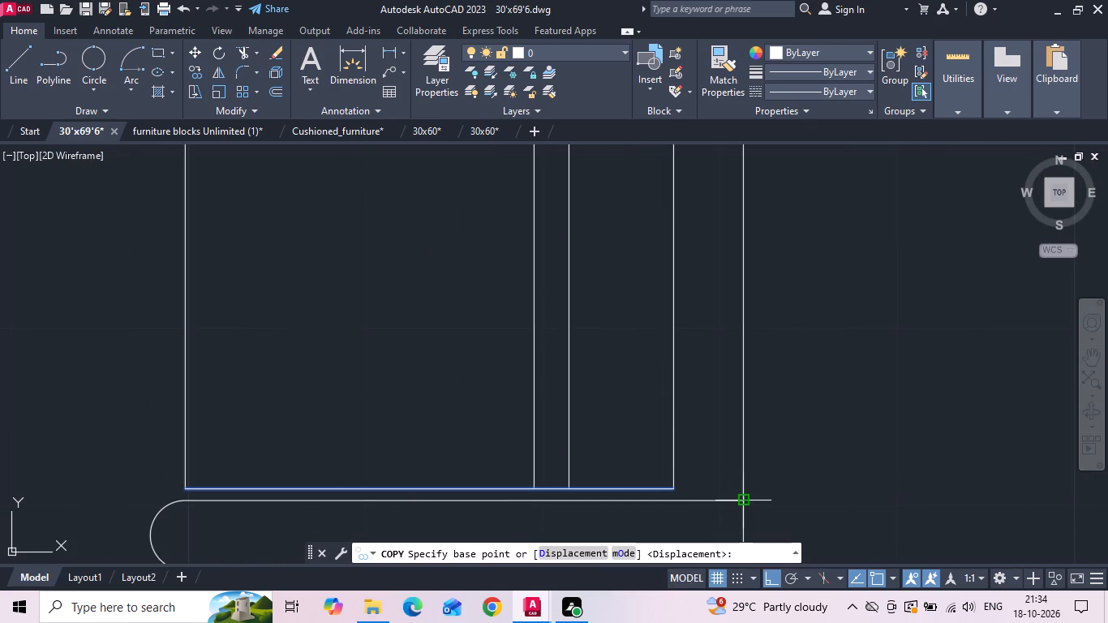
{"action": "left_click", "coordinate": [741, 500]}
{"action": "scroll", "coordinate": [720, 513], "scroll_direction": "down", "scroll_amount": 4}
{"action": "scroll", "coordinate": [714, 267], "scroll_direction": "up", "scroll_amount": 4}
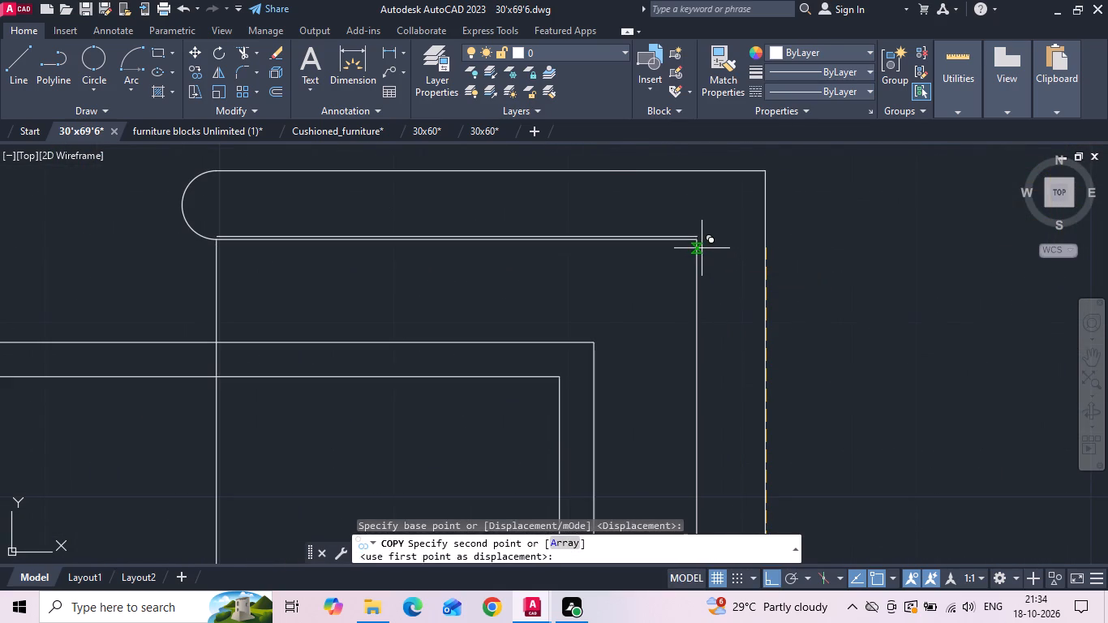
{"action": "left_click", "coordinate": [699, 242]}
{"action": "key", "text": "Escape"}
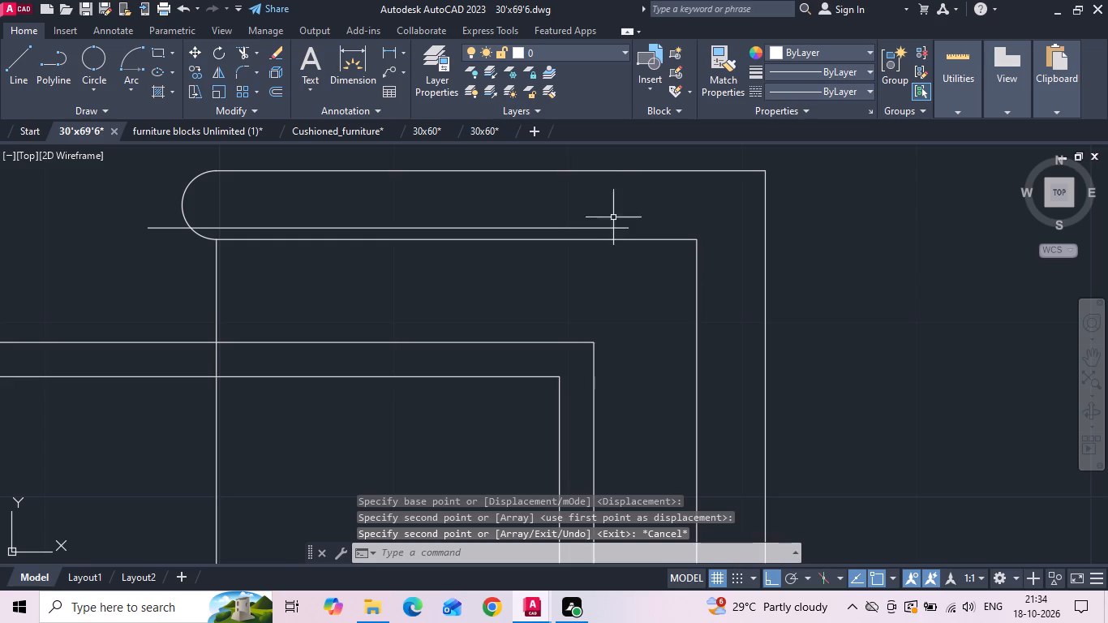
Mirror the copied line about the upper armrest's inner edge and erase the source line.
{"action": "left_click", "coordinate": [605, 233]}
{"action": "left_click", "coordinate": [603, 224]}
{"action": "key", "text": "m"}
{"action": "key", "text": "i"}
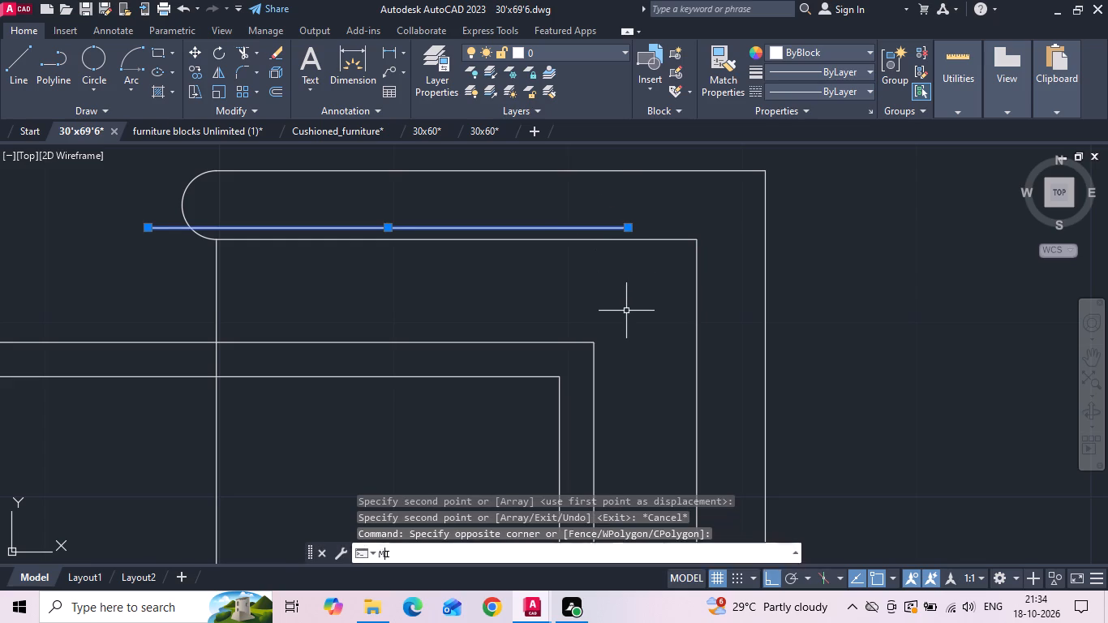
{"action": "key", "text": "space"}
{"action": "left_click", "coordinate": [694, 239]}
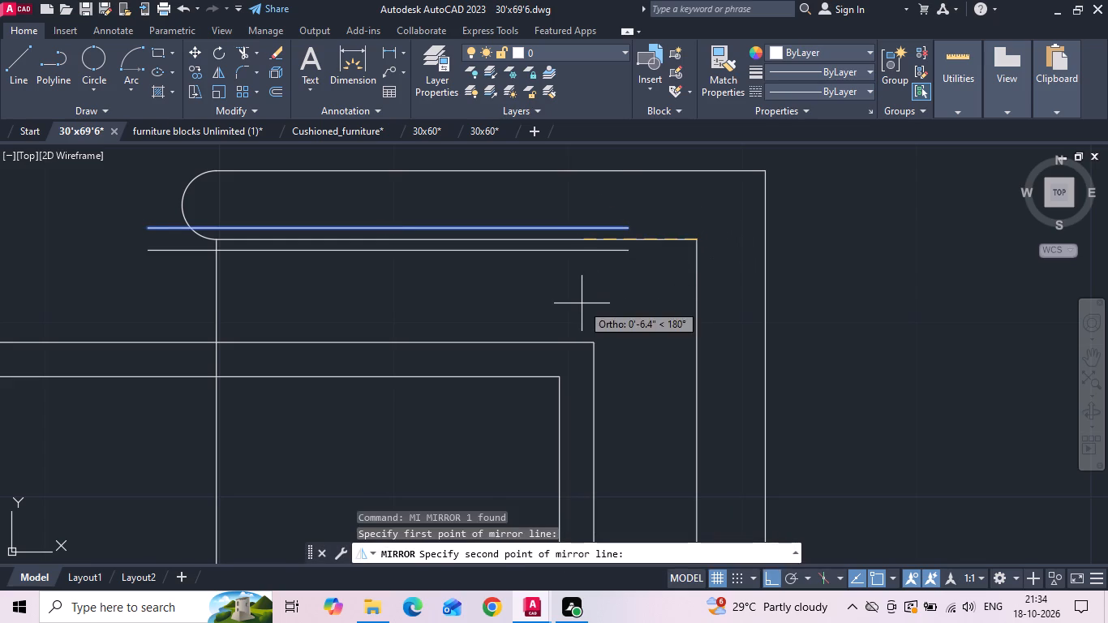
{"action": "left_click", "coordinate": [582, 303]}
{"action": "type", "text": "Y"}
{"action": "key", "text": "space"}
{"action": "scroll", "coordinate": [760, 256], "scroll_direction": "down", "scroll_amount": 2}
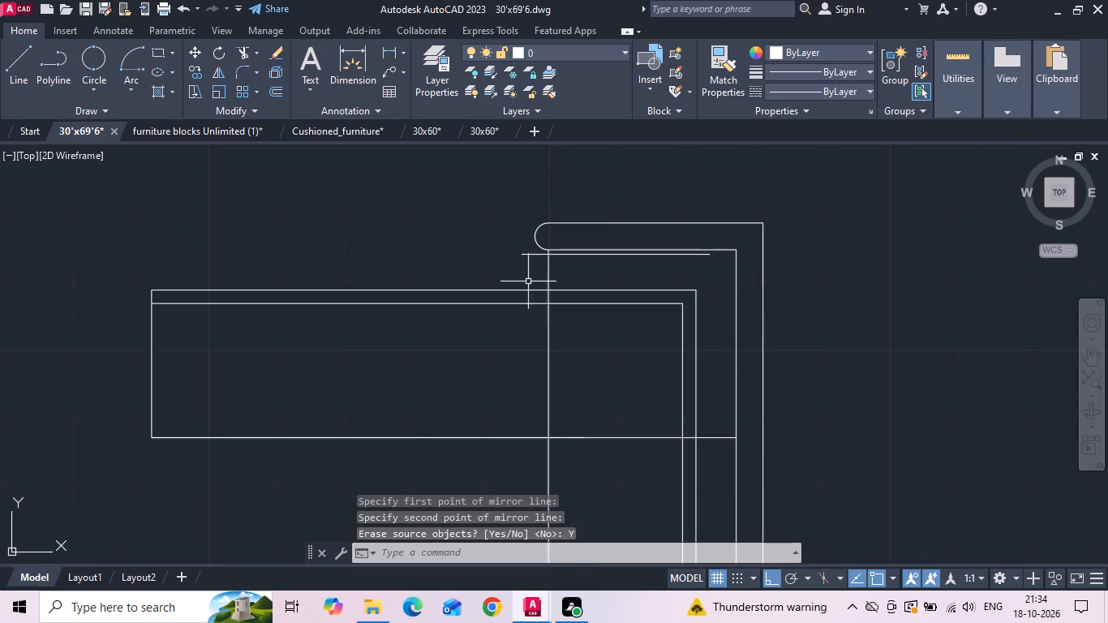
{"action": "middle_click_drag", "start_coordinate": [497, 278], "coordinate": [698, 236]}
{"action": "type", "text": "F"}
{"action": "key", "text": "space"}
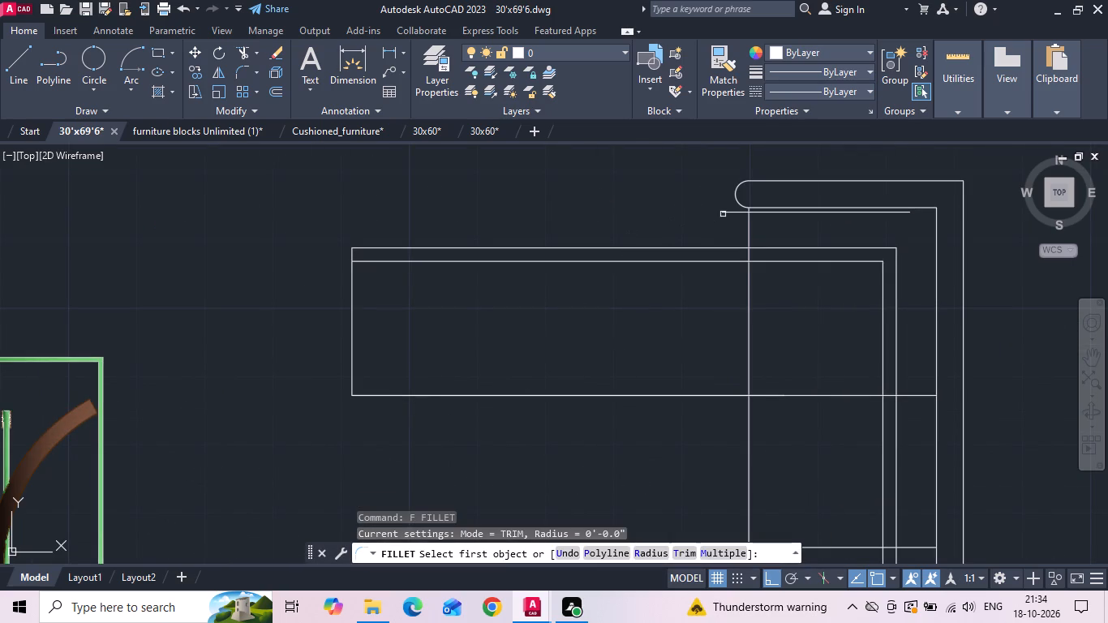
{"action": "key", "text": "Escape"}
Stretch the mirrored line's free end toward the TV unit, past the sofa's end line, as a new back line.
{"action": "left_click", "coordinate": [729, 214]}
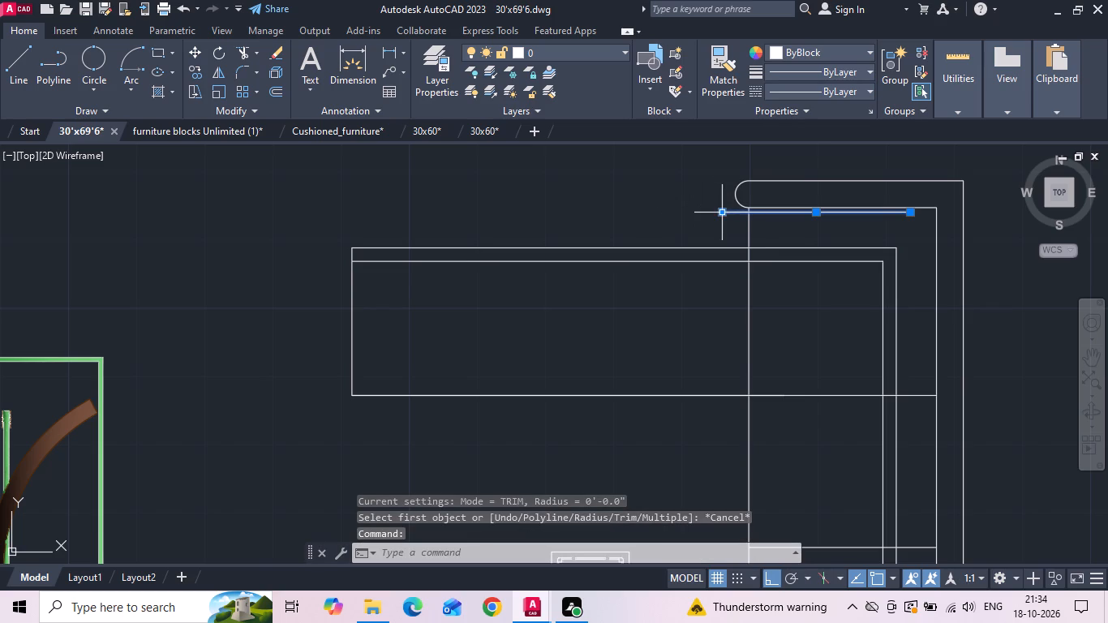
{"action": "left_click", "coordinate": [721, 211]}
{"action": "left_click", "coordinate": [317, 253]}
{"action": "key", "text": "Escape"}
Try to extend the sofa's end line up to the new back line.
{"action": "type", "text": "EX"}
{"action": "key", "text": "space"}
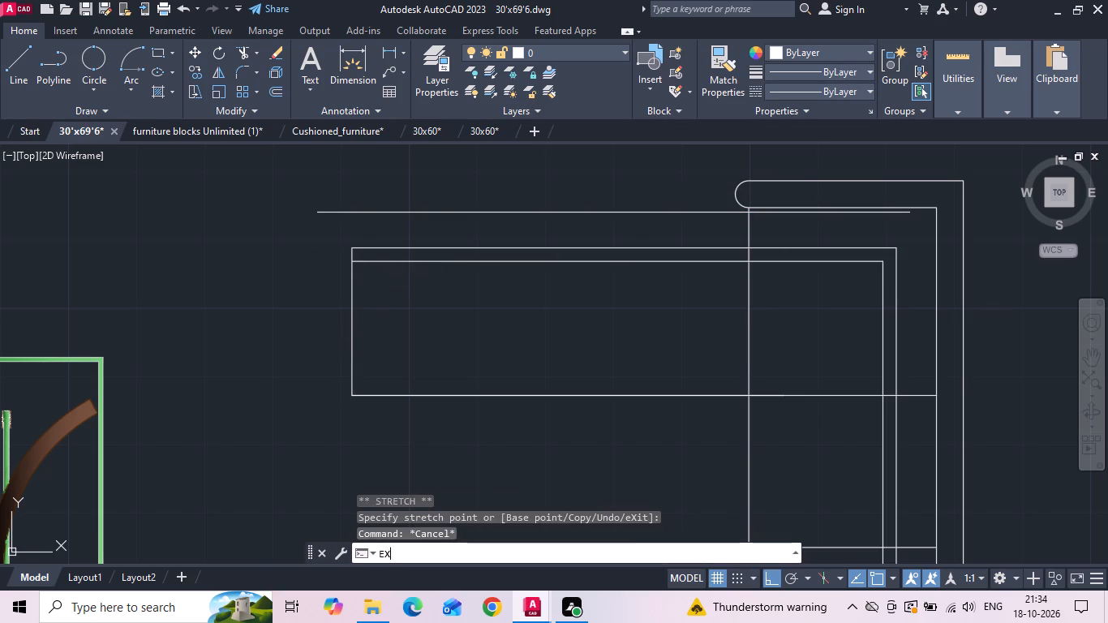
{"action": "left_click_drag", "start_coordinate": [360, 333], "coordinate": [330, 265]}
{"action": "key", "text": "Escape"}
Stretch the sofa's end line up past the new back line and Fillet the two into a square corner.
{"action": "left_click", "coordinate": [351, 312]}
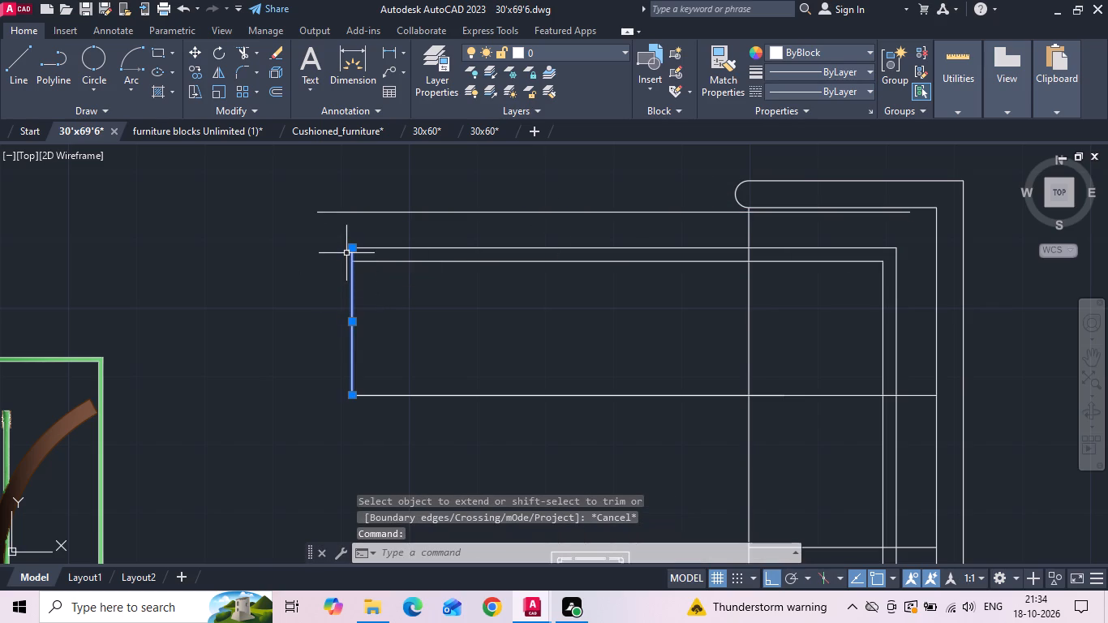
{"action": "left_click", "coordinate": [350, 247]}
{"action": "left_click", "coordinate": [349, 183]}
{"action": "key", "text": "Escape"}
{"action": "key", "text": "f"}
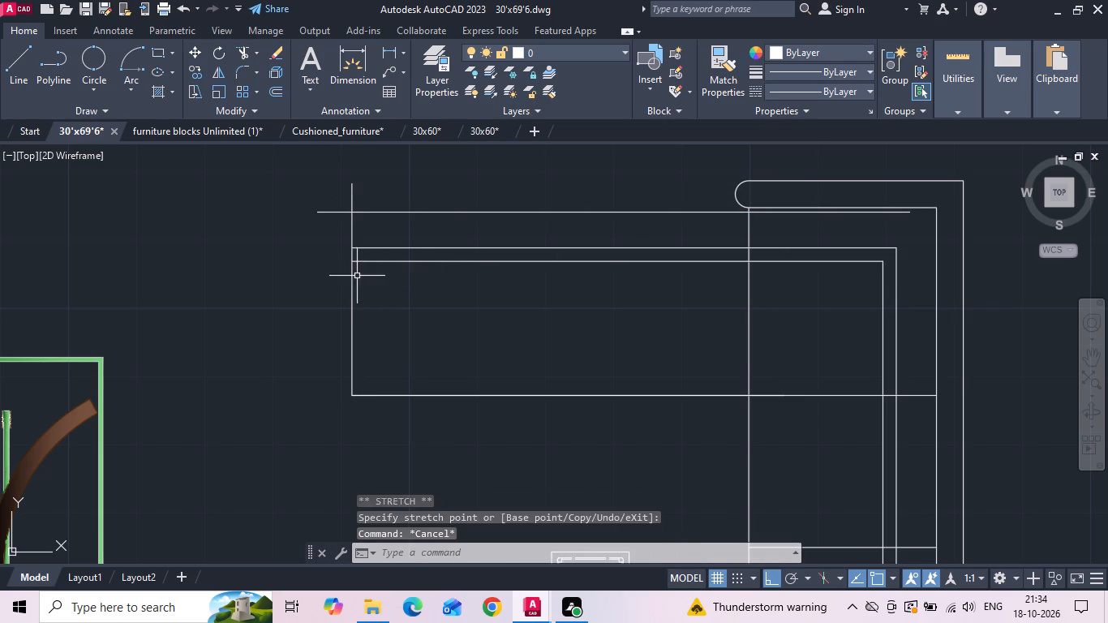
{"action": "key", "text": "space"}
{"action": "left_click", "coordinate": [368, 209]}
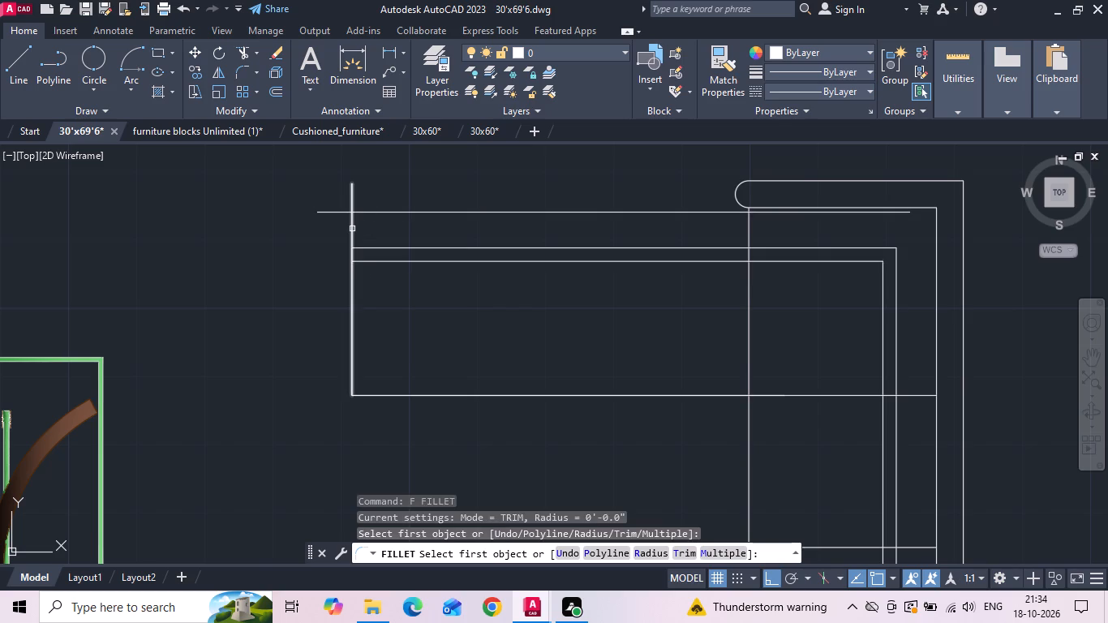
{"action": "left_click", "coordinate": [352, 229]}
{"action": "left_click", "coordinate": [374, 213]}
{"action": "key", "text": "Escape"}
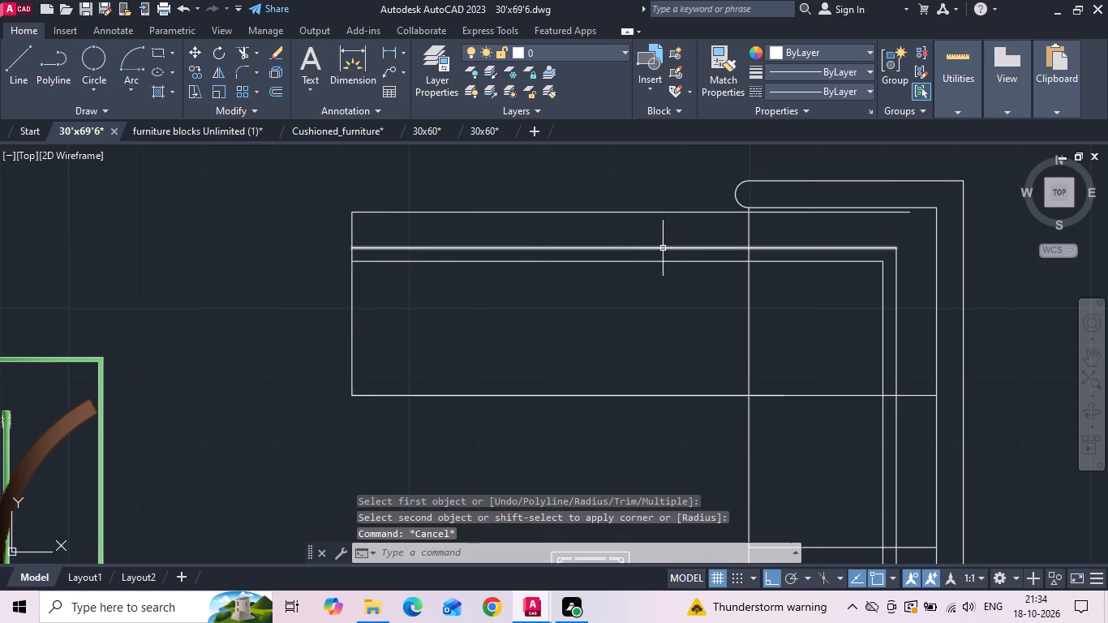
Extend the new back line's other end to the inner vertical line of the sofa's long backrest.
{"action": "scroll", "coordinate": [593, 225], "scroll_direction": "down", "scroll_amount": 3}
{"action": "scroll", "coordinate": [646, 365], "scroll_direction": "up", "scroll_amount": 3}
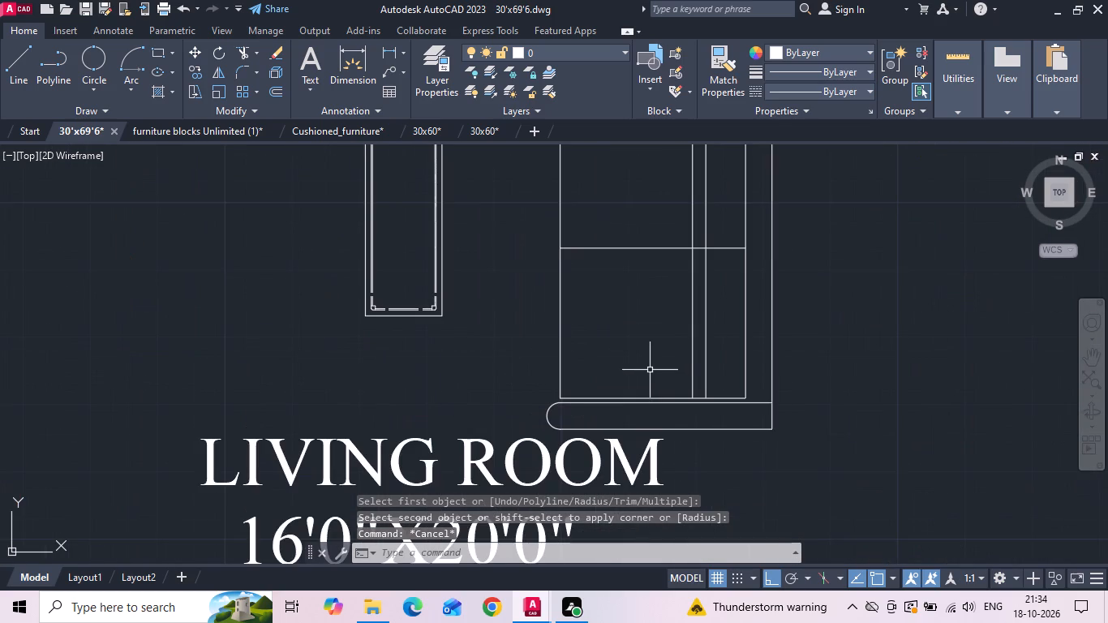
{"action": "middle_click_drag", "start_coordinate": [649, 370], "coordinate": [615, 432]}
{"action": "scroll", "coordinate": [614, 462], "scroll_direction": "down", "scroll_amount": 1}
{"action": "middle_click_drag", "start_coordinate": [611, 296], "coordinate": [585, 494]}
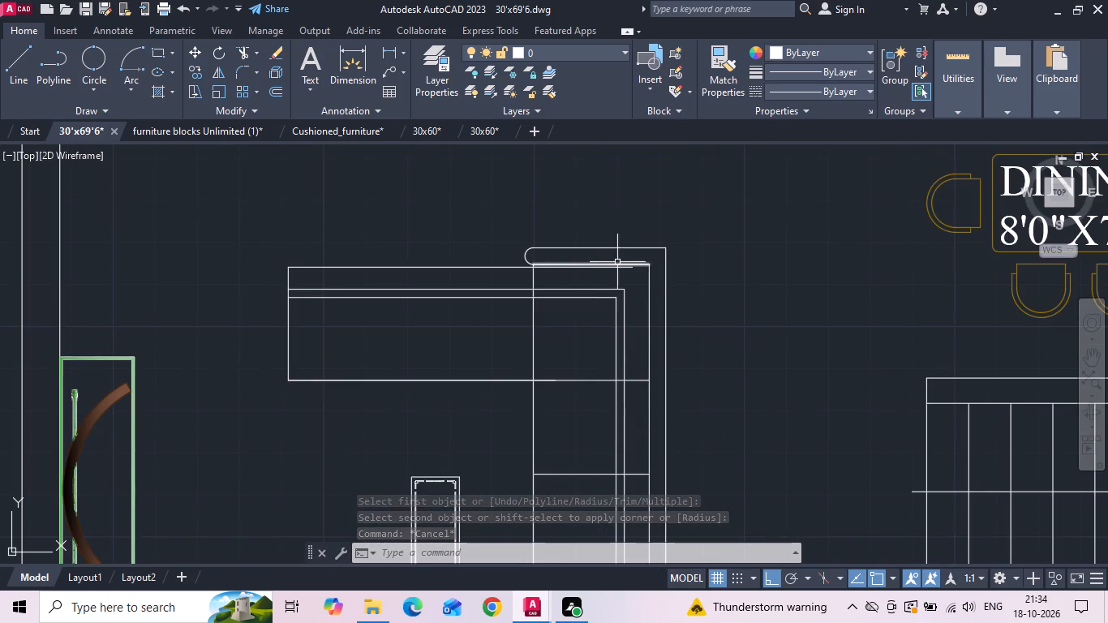
{"action": "scroll", "coordinate": [625, 273], "scroll_direction": "up", "scroll_amount": 2}
{"action": "type", "text": "EX"}
{"action": "key", "text": "space"}
{"action": "left_click", "coordinate": [625, 256]}
{"action": "key", "text": "Escape"}
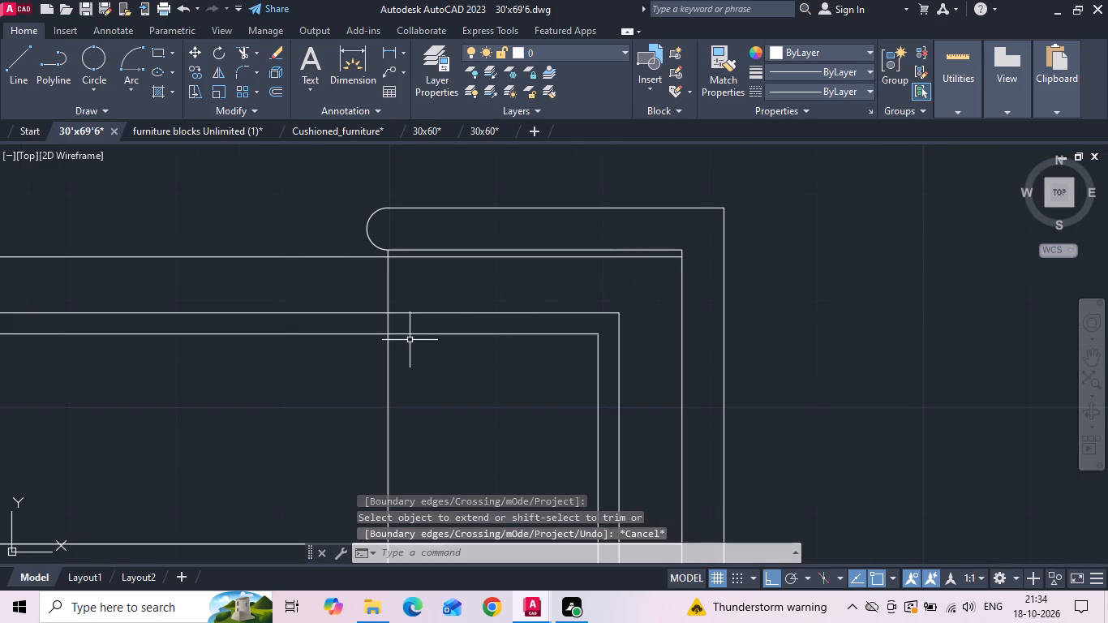
Trim the short stub of the seat's front edge between the upper armrest and the new back line.
{"action": "type", "text": "TR"}
{"action": "key", "text": "space"}
{"action": "key", "text": "space"}
{"action": "scroll", "coordinate": [363, 264], "scroll_direction": "up", "scroll_amount": 3}
{"action": "left_click", "coordinate": [422, 234]}
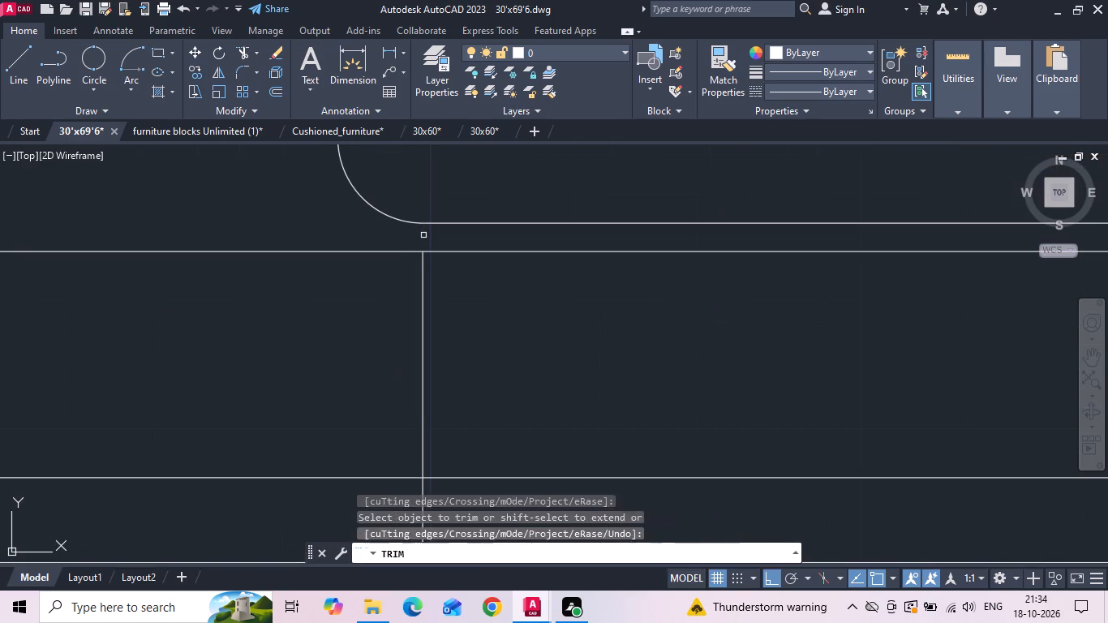
{"action": "scroll", "coordinate": [428, 241], "scroll_direction": "down", "scroll_amount": 3}
{"action": "scroll", "coordinate": [487, 293], "scroll_direction": "down", "scroll_amount": 3}
{"action": "scroll", "coordinate": [585, 251], "scroll_direction": "down", "scroll_amount": 1}
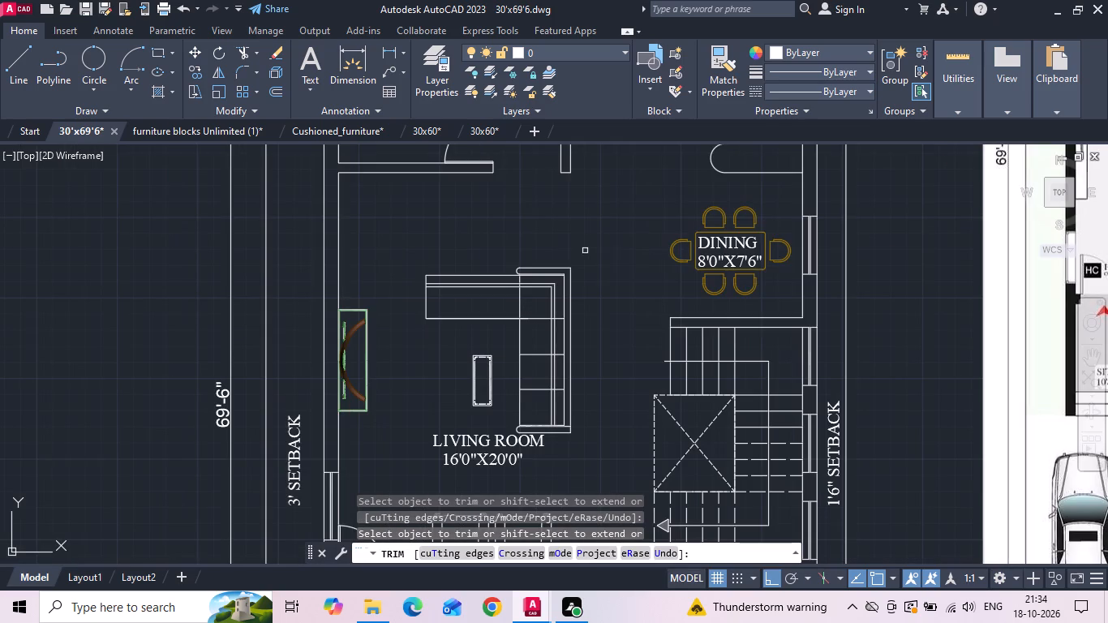
{"action": "key", "text": "Escape"}
Copy the finished L-shaped sofa and coffee table from the ground-floor living room to the empty area beside the first-floor plan.
{"action": "middle_click_drag", "start_coordinate": [523, 346], "coordinate": [508, 311]}
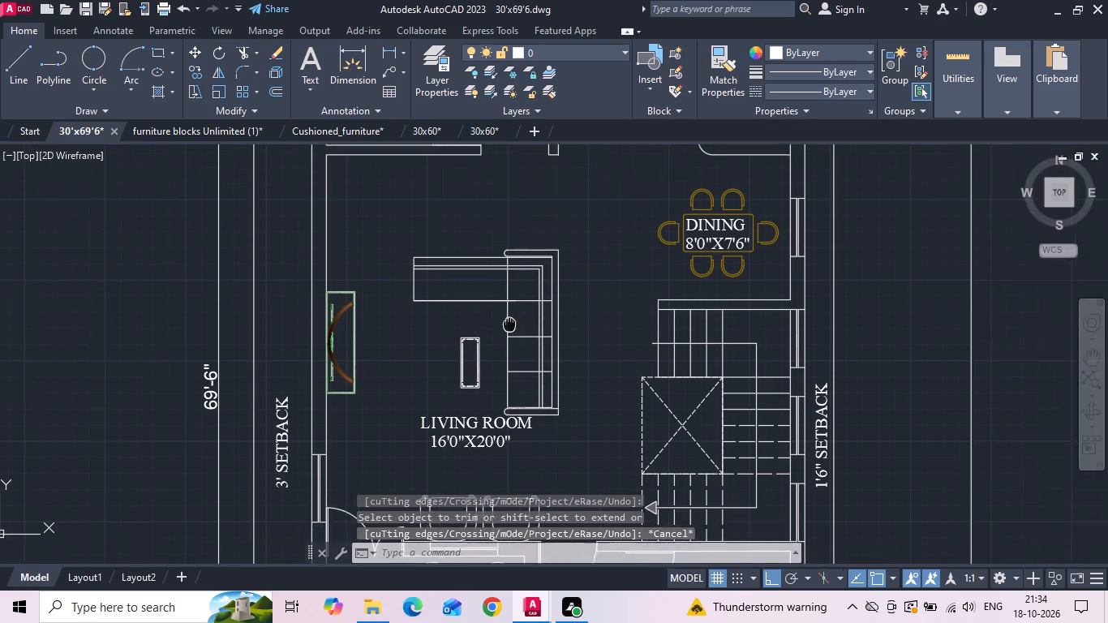
{"action": "middle_click_drag", "start_coordinate": [508, 311], "coordinate": [504, 294]}
{"action": "scroll", "coordinate": [386, 347], "scroll_direction": "down", "scroll_amount": 1}
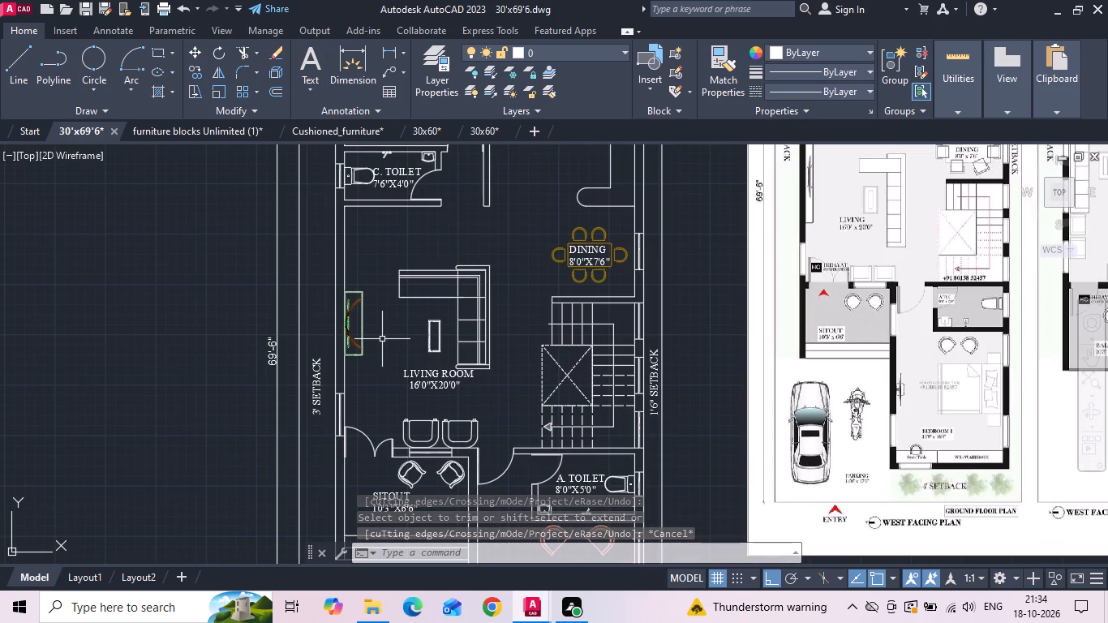
{"action": "scroll", "coordinate": [354, 270], "scroll_direction": "down", "scroll_amount": 1}
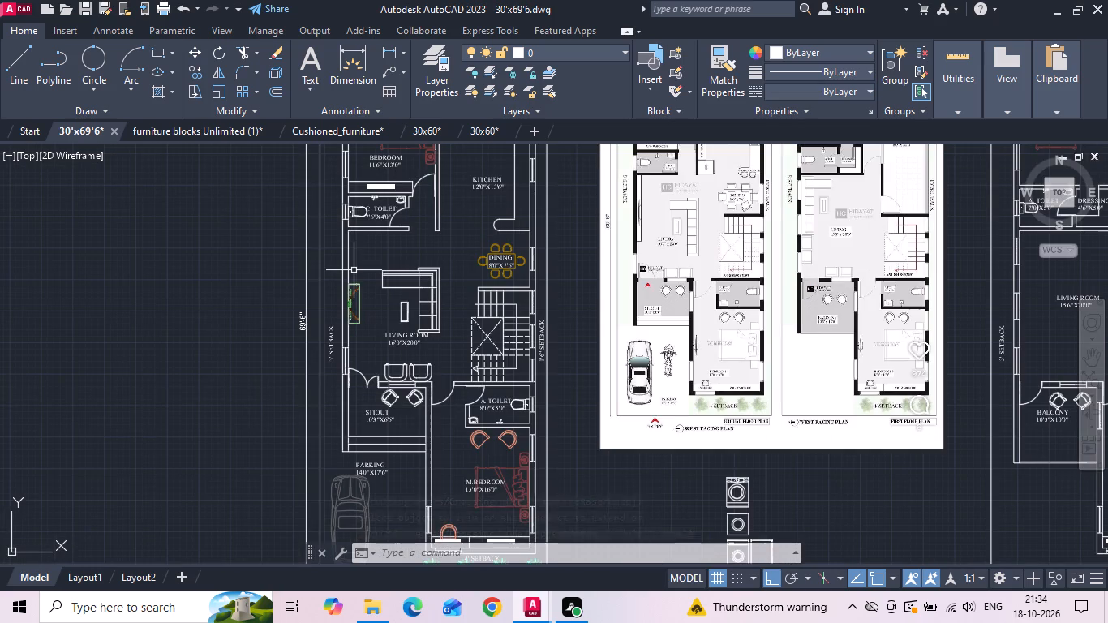
{"action": "scroll", "coordinate": [393, 268], "scroll_direction": "up", "scroll_amount": 2}
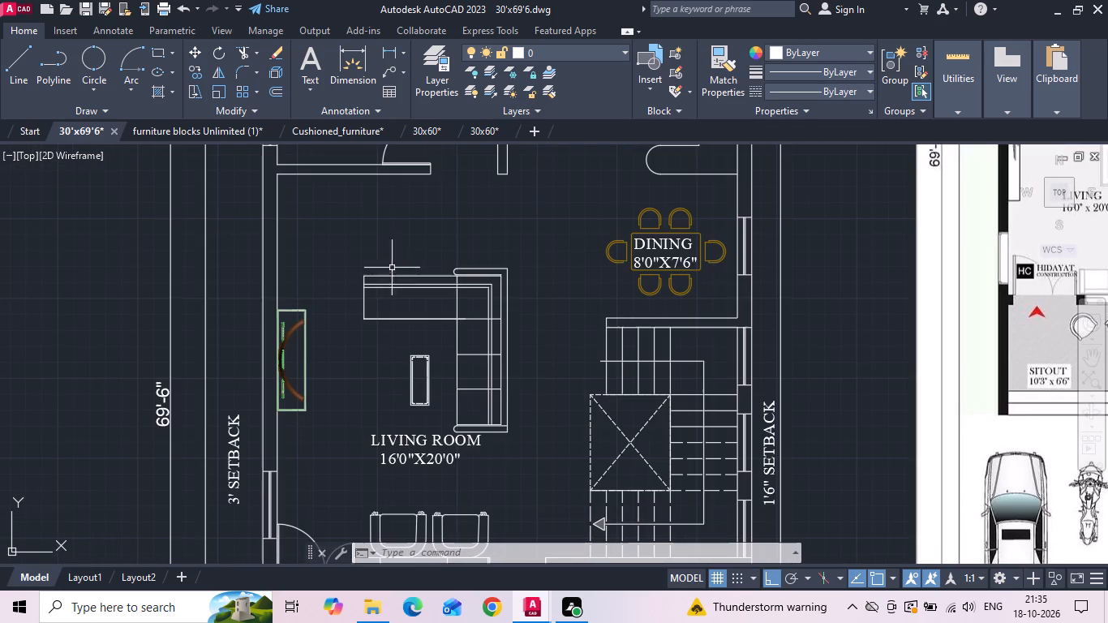
{"action": "left_click_drag", "start_coordinate": [346, 250], "coordinate": [354, 256]}
{"action": "left_click", "coordinate": [547, 441]}
{"action": "right_click", "coordinate": [456, 369]}
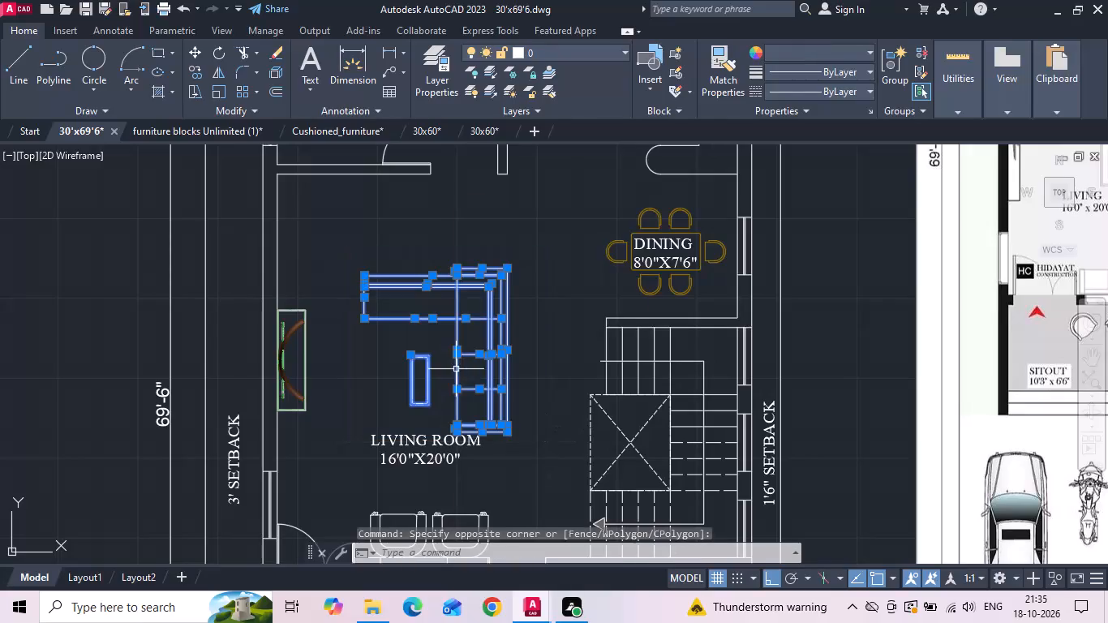
{"action": "left_click", "coordinate": [491, 337]}
{"action": "scroll", "coordinate": [393, 330], "scroll_direction": "down", "scroll_amount": 2}
{"action": "left_click_drag", "start_coordinate": [397, 330], "coordinate": [413, 332]}
{"action": "middle_click_drag", "start_coordinate": [680, 329], "coordinate": [211, 341]}
{"action": "left_click", "coordinate": [918, 364]}
{"action": "key", "text": "Escape"}
Delete the furniture linework lying between the first-floor plan and the newly copied sofa set.
{"action": "left_click_drag", "start_coordinate": [855, 299], "coordinate": [798, 352]}
{"action": "left_click", "coordinate": [762, 440]}
{"action": "key", "text": "Delete"}
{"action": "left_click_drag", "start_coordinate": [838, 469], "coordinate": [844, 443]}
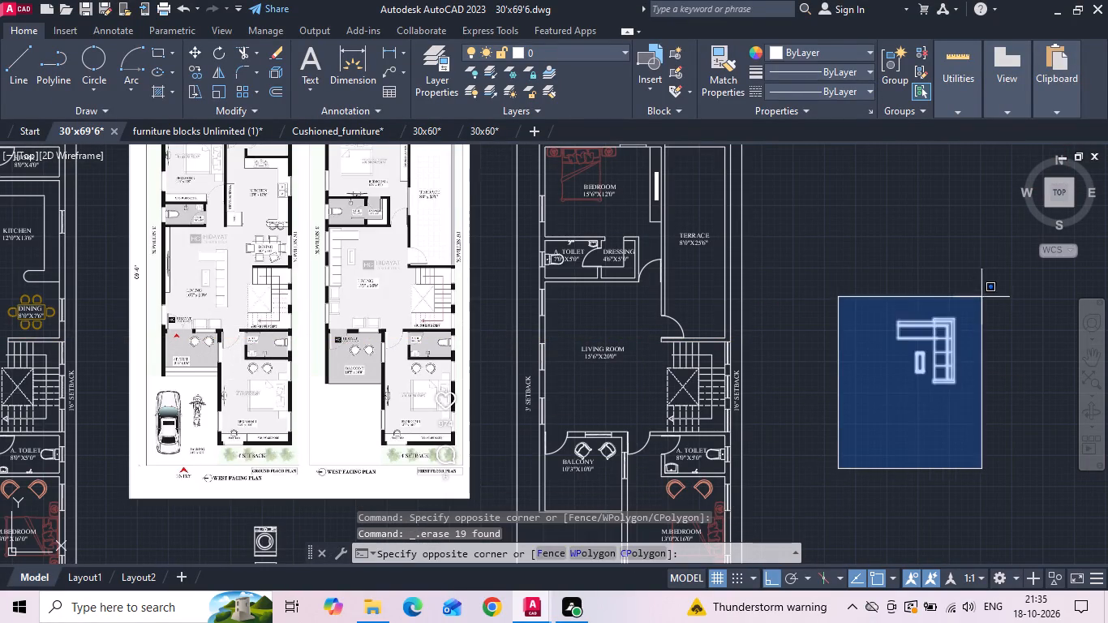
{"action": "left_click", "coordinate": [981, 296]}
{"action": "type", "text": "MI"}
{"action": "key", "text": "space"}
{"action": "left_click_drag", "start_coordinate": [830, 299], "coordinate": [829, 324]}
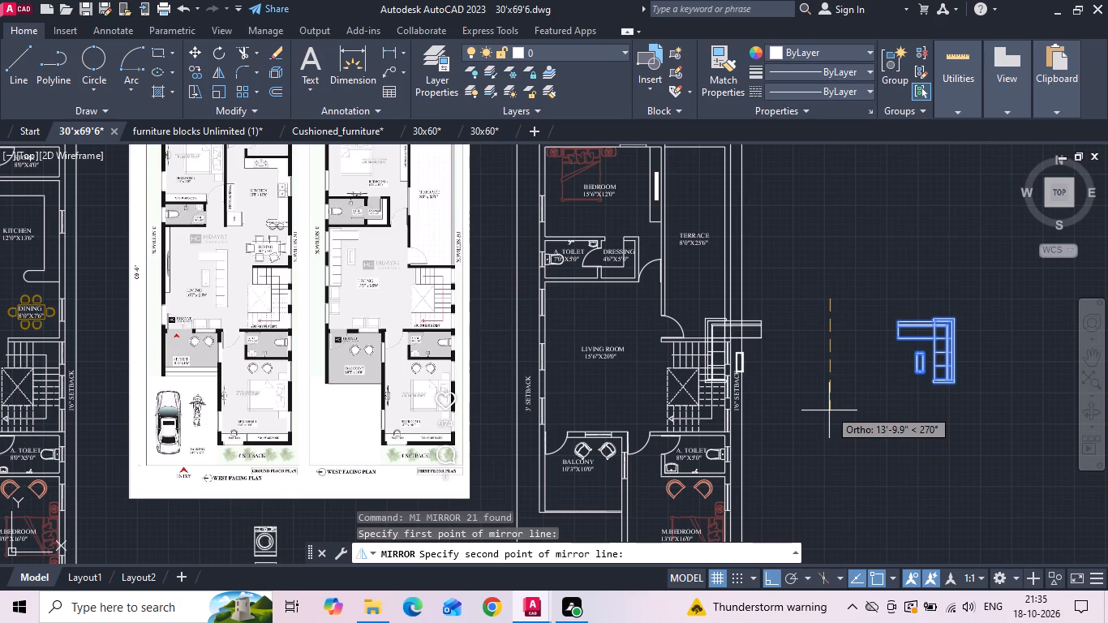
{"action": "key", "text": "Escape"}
Mirror the copied L-shaped sofa and coffee table about a vertical line, erasing the source objects.
{"action": "middle_click_drag", "start_coordinate": [887, 379], "coordinate": [638, 379]}
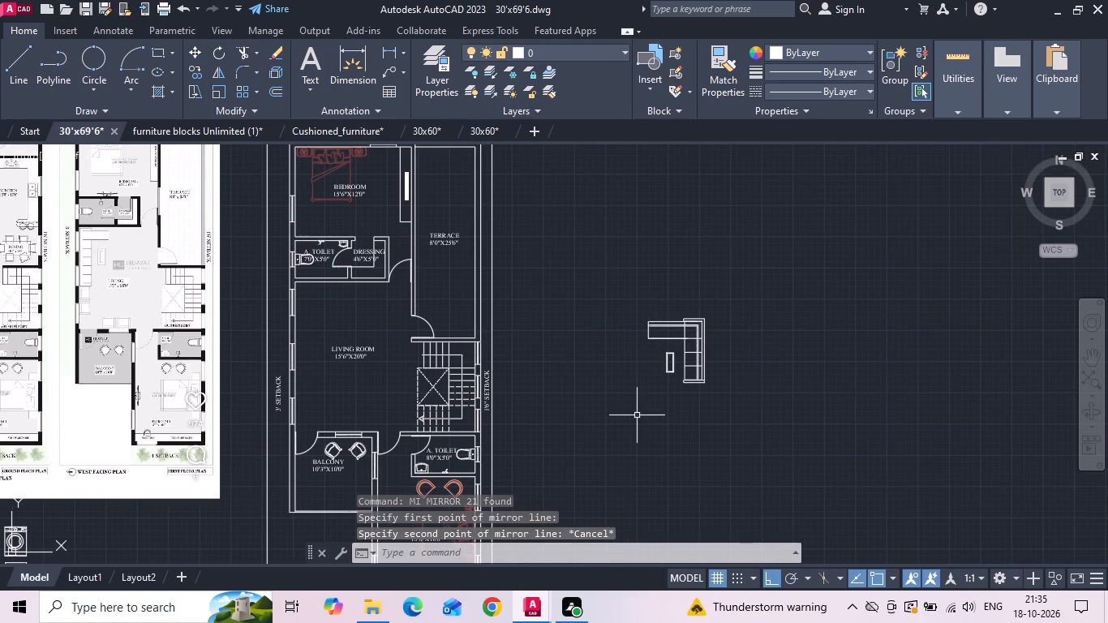
{"action": "scroll", "coordinate": [636, 419], "scroll_direction": "up", "scroll_amount": 1}
{"action": "left_click_drag", "start_coordinate": [634, 420], "coordinate": [649, 398]}
{"action": "left_click", "coordinate": [759, 232]}
{"action": "type", "text": "MI"}
{"action": "key", "text": "space"}
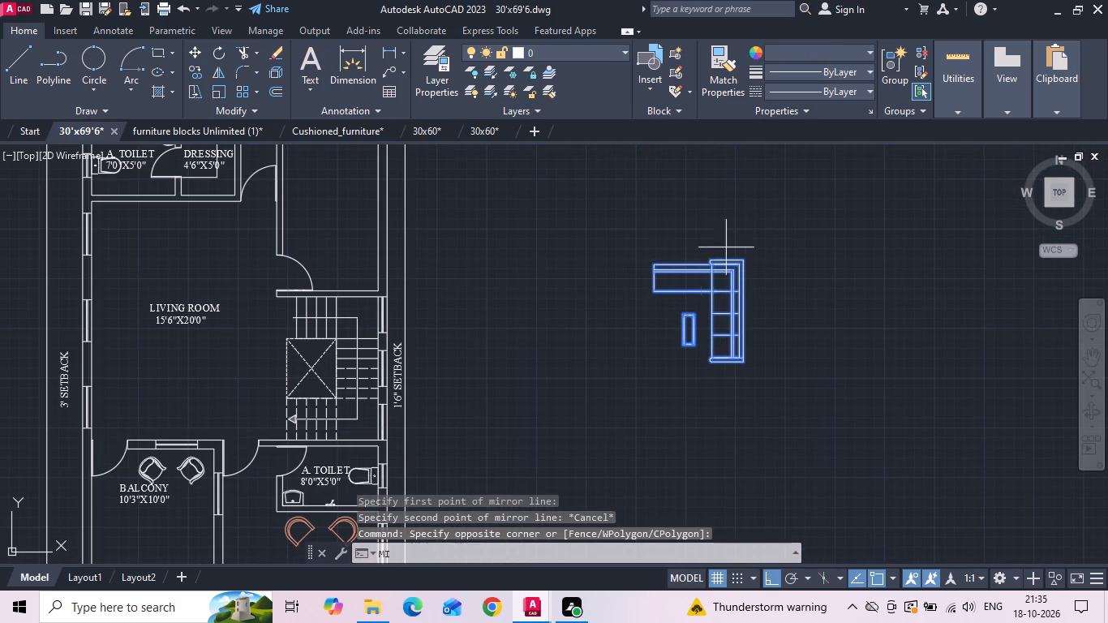
{"action": "left_click", "coordinate": [670, 248]}
{"action": "left_click", "coordinate": [669, 317]}
{"action": "type", "text": "Y"}
{"action": "key", "text": "space"}
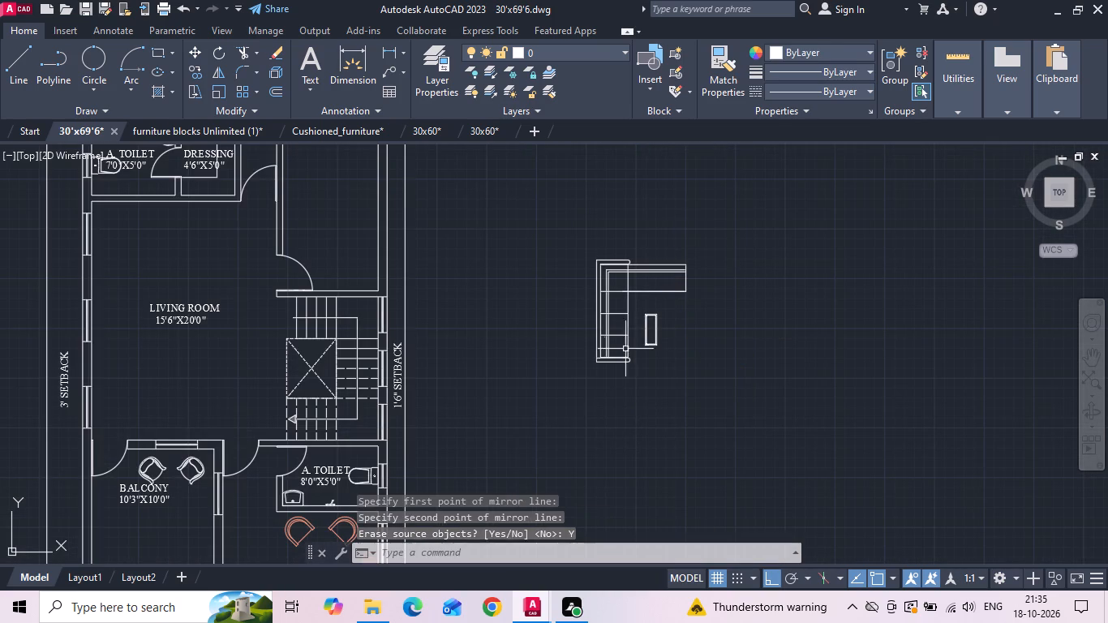
Copy the mirrored sofa and coffee table into the first-floor living room.
{"action": "scroll", "coordinate": [563, 393], "scroll_direction": "down", "scroll_amount": 1}
{"action": "left_click_drag", "start_coordinate": [562, 394], "coordinate": [599, 361]}
{"action": "left_click", "coordinate": [663, 279]}
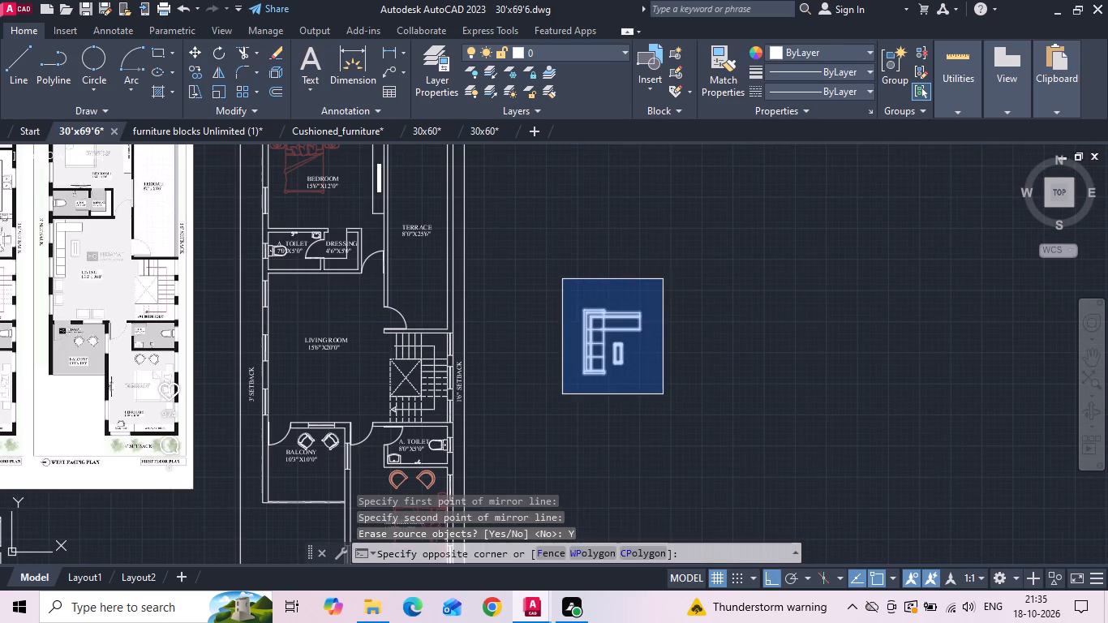
{"action": "right_click", "coordinate": [664, 276]}
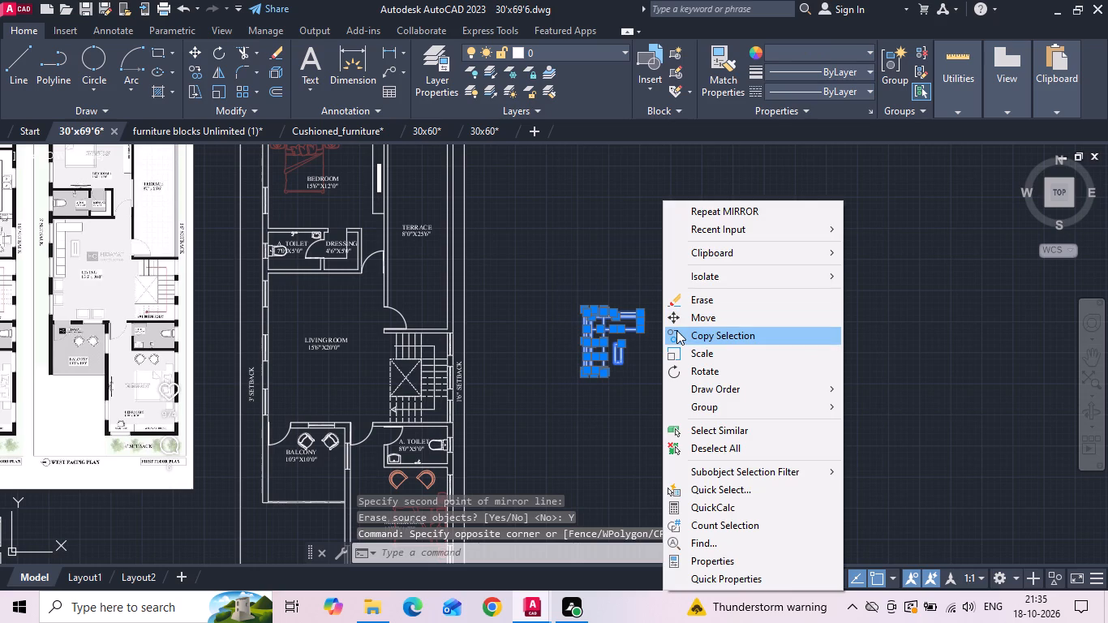
{"action": "left_click", "coordinate": [688, 330]}
{"action": "scroll", "coordinate": [754, 320], "scroll_direction": "down", "scroll_amount": 2}
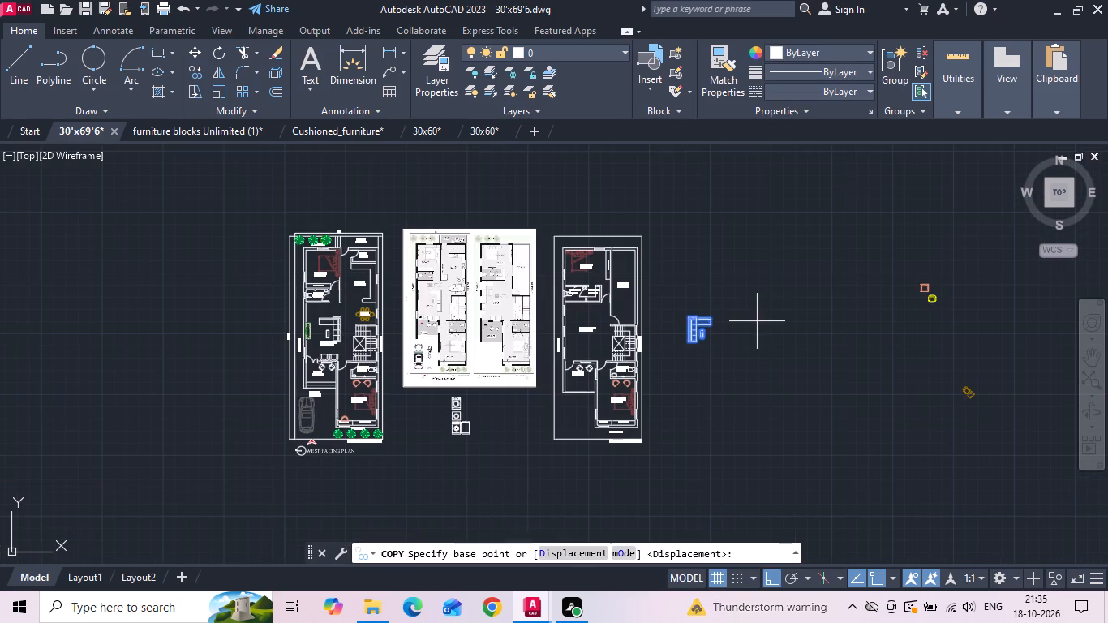
{"action": "scroll", "coordinate": [573, 345], "scroll_direction": "up", "scroll_amount": 2}
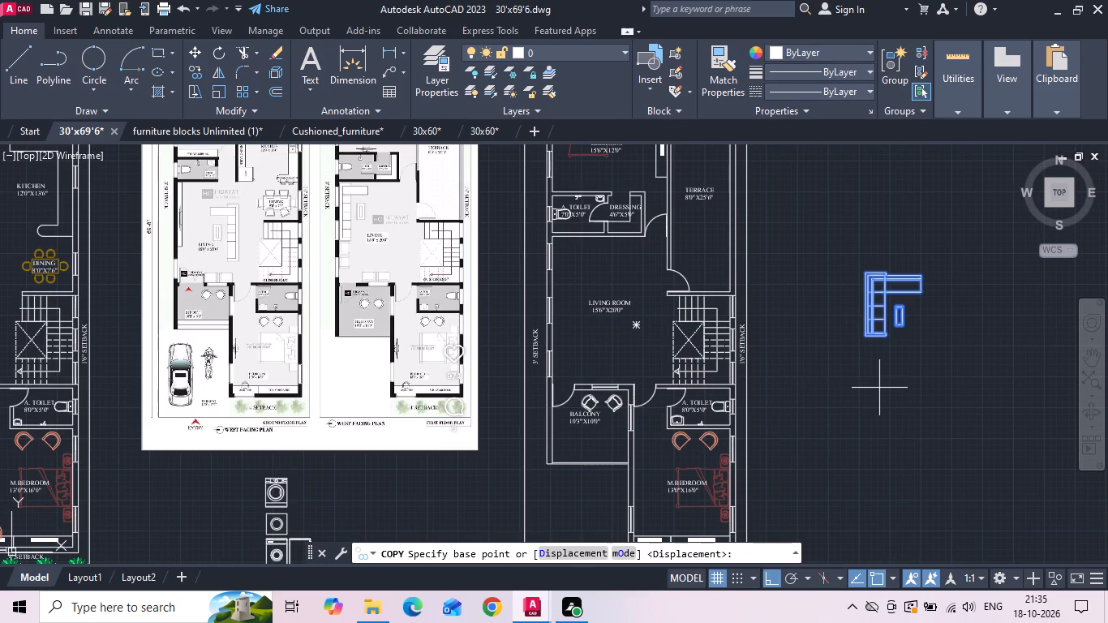
{"action": "left_click", "coordinate": [903, 385]}
{"action": "scroll", "coordinate": [608, 330], "scroll_direction": "up", "scroll_amount": 1}
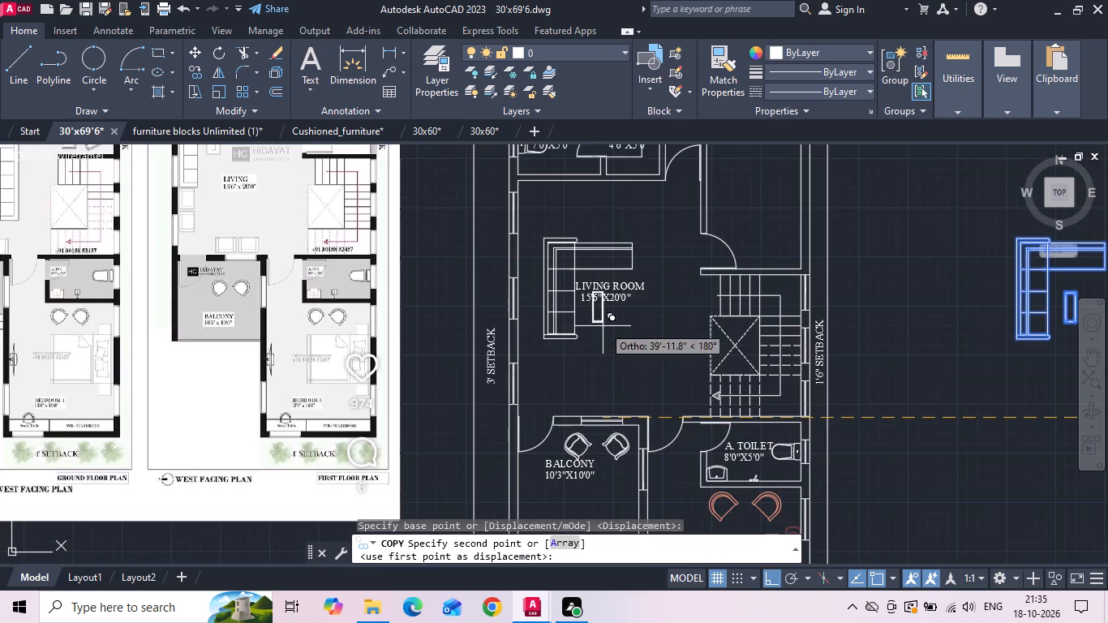
{"action": "left_click", "coordinate": [603, 324]}
{"action": "key", "text": "Escape"}
Move the first-floor sofa set up towards the toilet wall and against the wall on the 3' setback side.
{"action": "left_click_drag", "start_coordinate": [539, 375], "coordinate": [552, 336]}
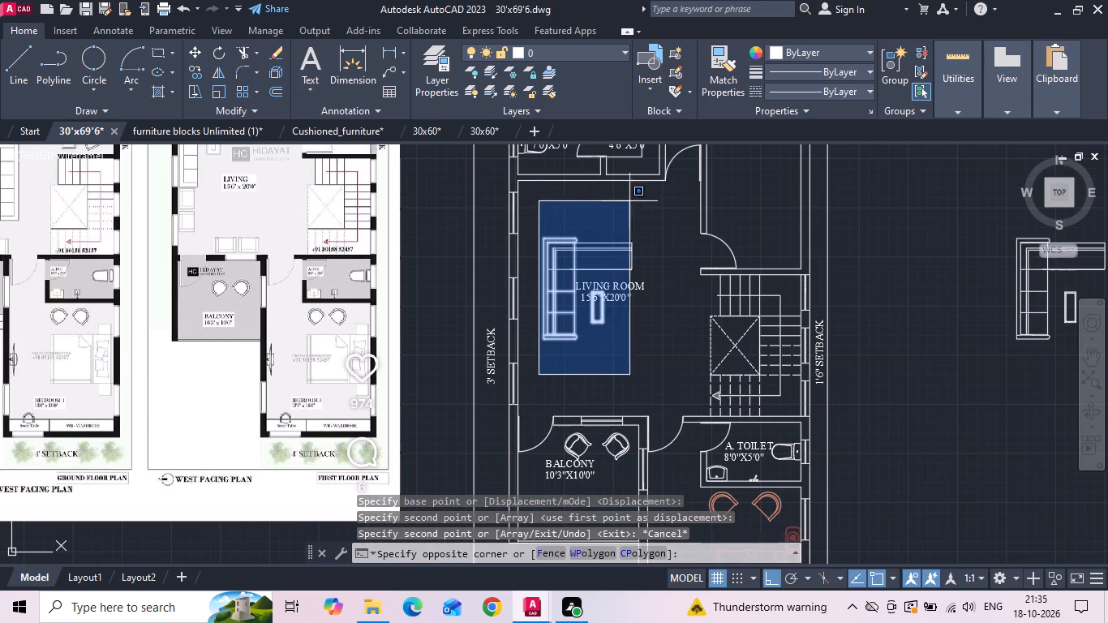
{"action": "left_click", "coordinate": [642, 221]}
{"action": "right_click_drag", "start_coordinate": [642, 221], "coordinate": [643, 228]}
{"action": "left_click", "coordinate": [673, 318]}
{"action": "left_click_drag", "start_coordinate": [603, 226], "coordinate": [599, 208]}
{"action": "scroll", "coordinate": [588, 177], "scroll_direction": "up", "scroll_amount": 2}
{"action": "left_click", "coordinate": [559, 192]}
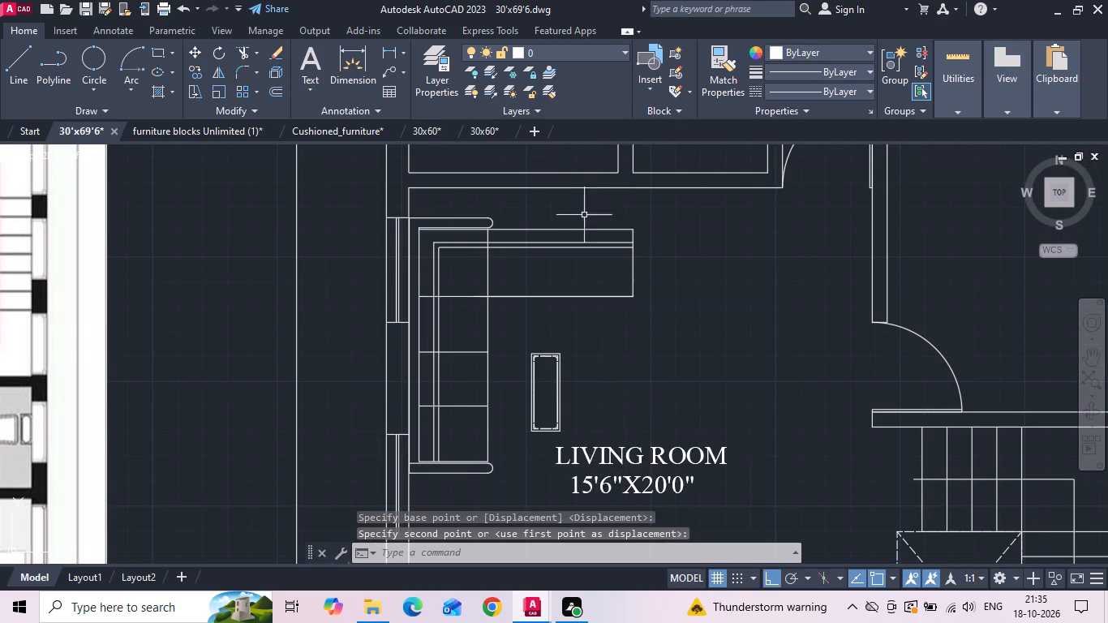
Nudge the first-floor sofa and coffee table slightly away from the 3' setback side wall.
{"action": "left_click_drag", "start_coordinate": [404, 208], "coordinate": [406, 217]}
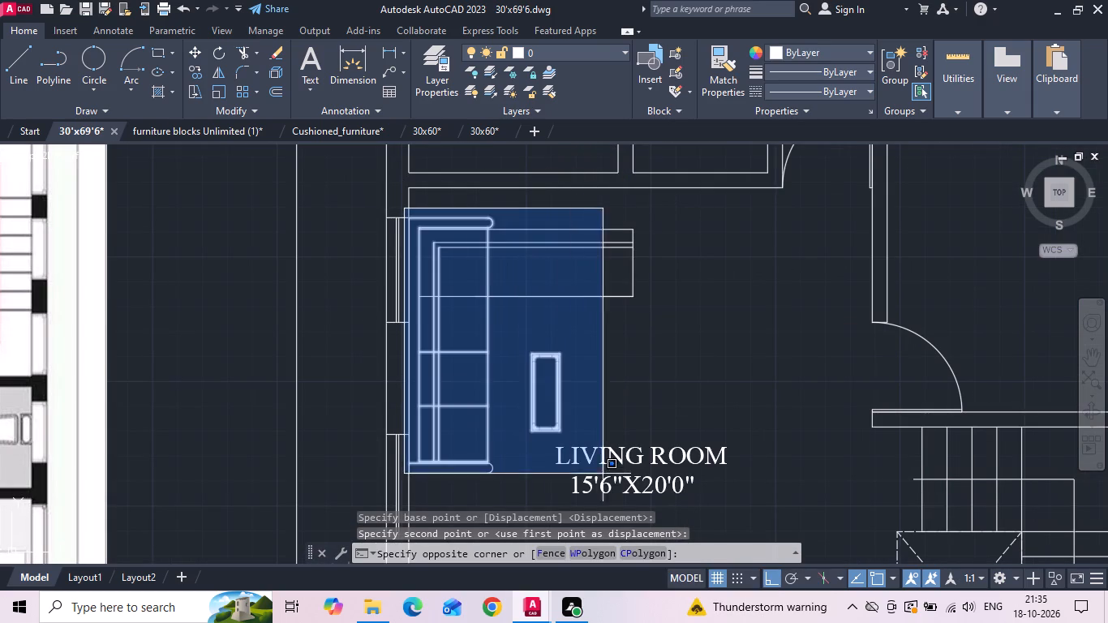
{"action": "left_click", "coordinate": [672, 488]}
{"action": "right_click", "coordinate": [633, 322]}
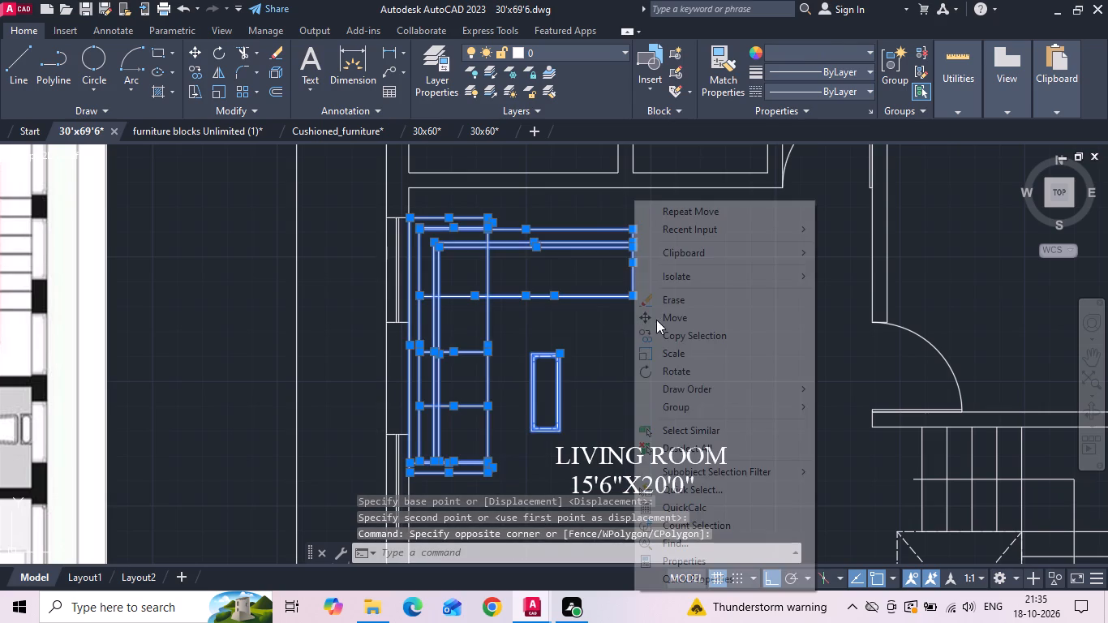
{"action": "left_click", "coordinate": [664, 313]}
{"action": "left_click", "coordinate": [704, 316]}
{"action": "left_click", "coordinate": [711, 319]}
Scale the two armchairs by the sitout wall in the ground-floor living room down very slightly.
{"action": "scroll", "coordinate": [737, 295], "scroll_direction": "down", "scroll_amount": 2}
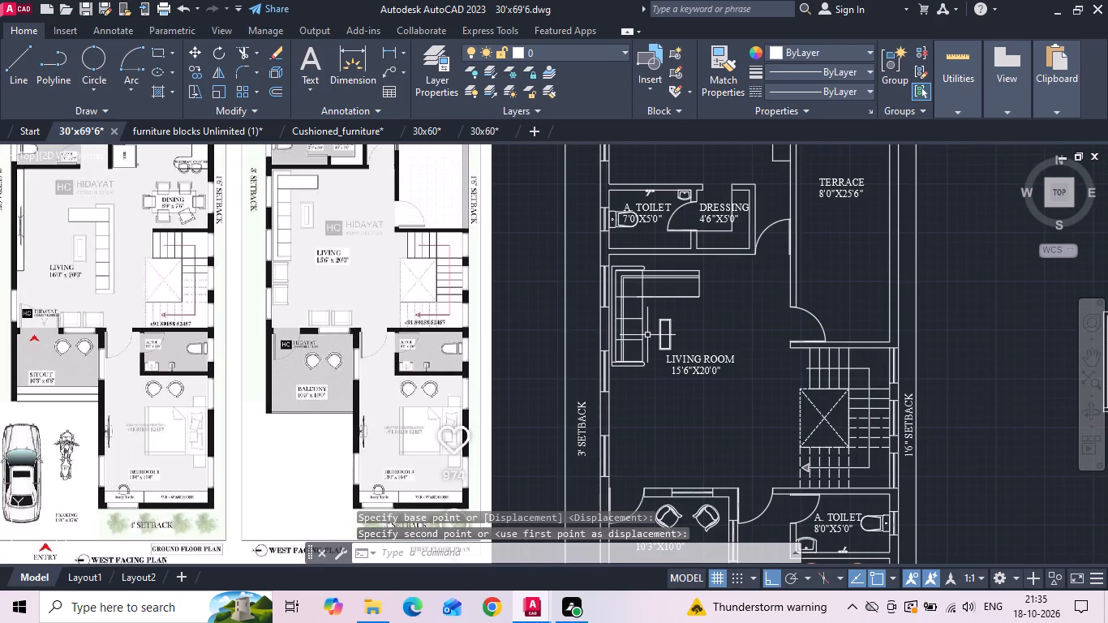
{"action": "middle_click_drag", "start_coordinate": [640, 415], "coordinate": [678, 321]}
{"action": "scroll", "coordinate": [780, 326], "scroll_direction": "down", "scroll_amount": 1}
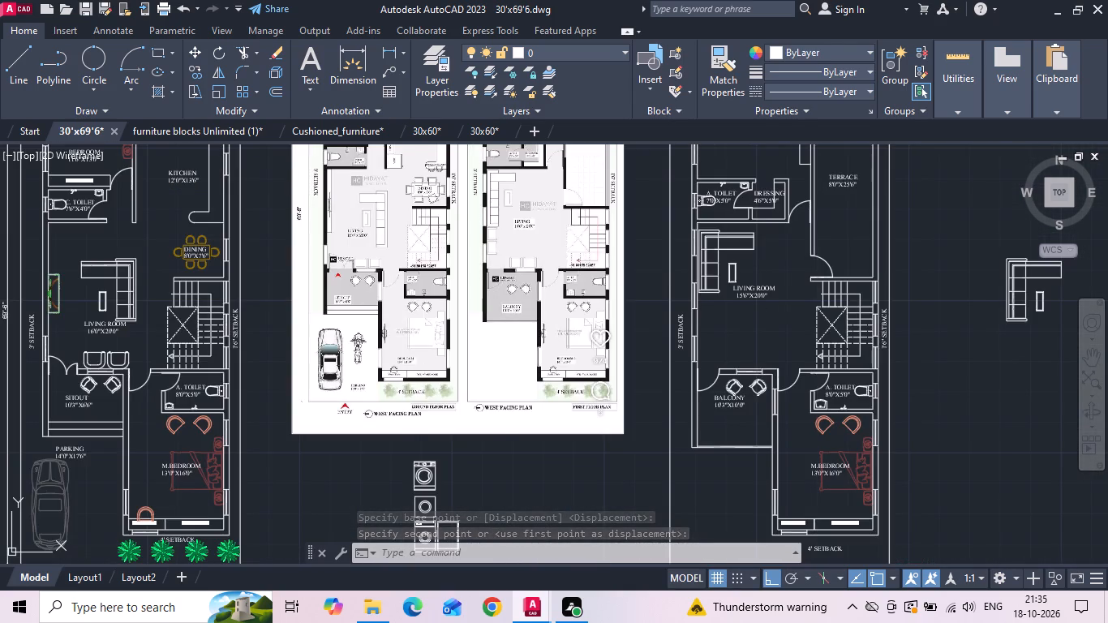
{"action": "scroll", "coordinate": [625, 307], "scroll_direction": "down", "scroll_amount": 1}
{"action": "scroll", "coordinate": [271, 337], "scroll_direction": "up", "scroll_amount": 3}
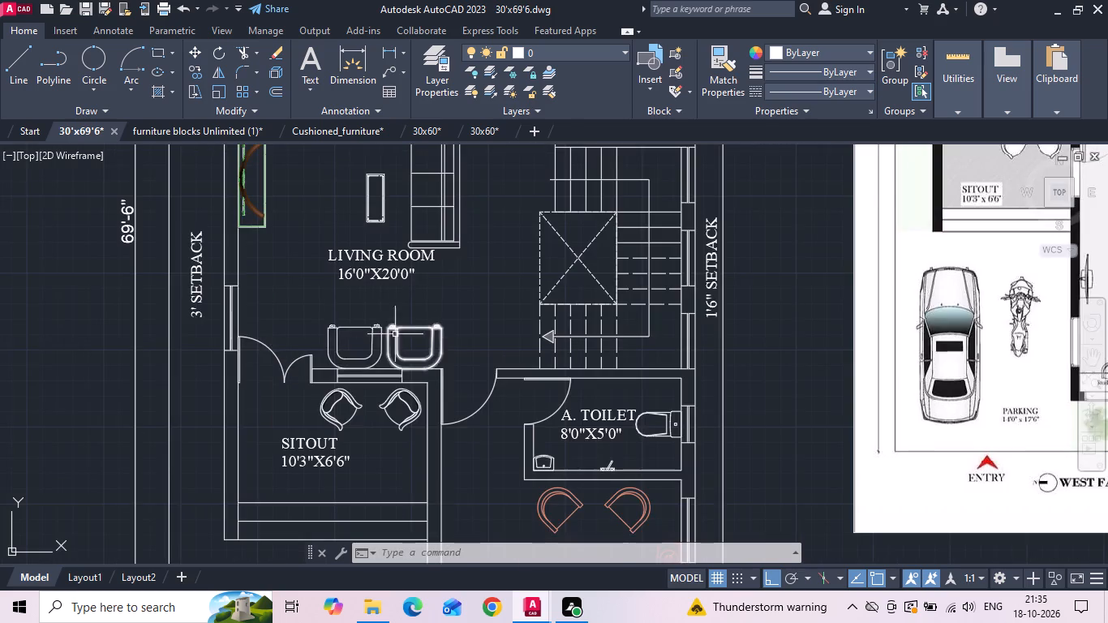
{"action": "scroll", "coordinate": [512, 366], "scroll_direction": "down", "scroll_amount": 1}
{"action": "scroll", "coordinate": [429, 357], "scroll_direction": "up", "scroll_amount": 2}
{"action": "left_click_drag", "start_coordinate": [479, 350], "coordinate": [463, 349]}
{"action": "left_click", "coordinate": [384, 339]}
{"action": "right_click", "coordinate": [382, 337]}
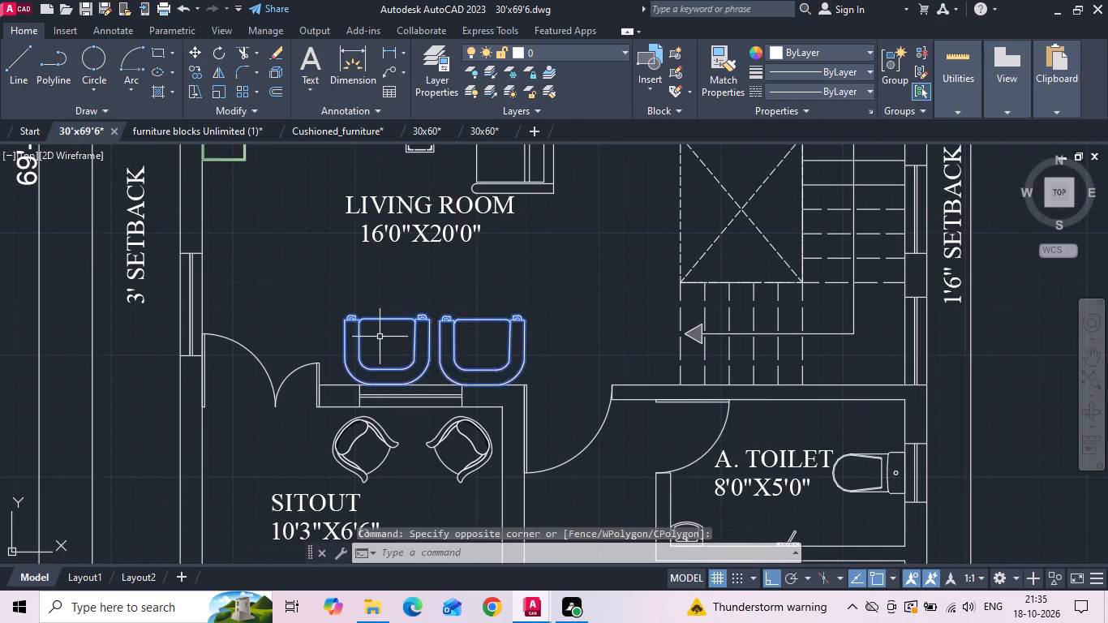
{"action": "left_click", "coordinate": [422, 349]}
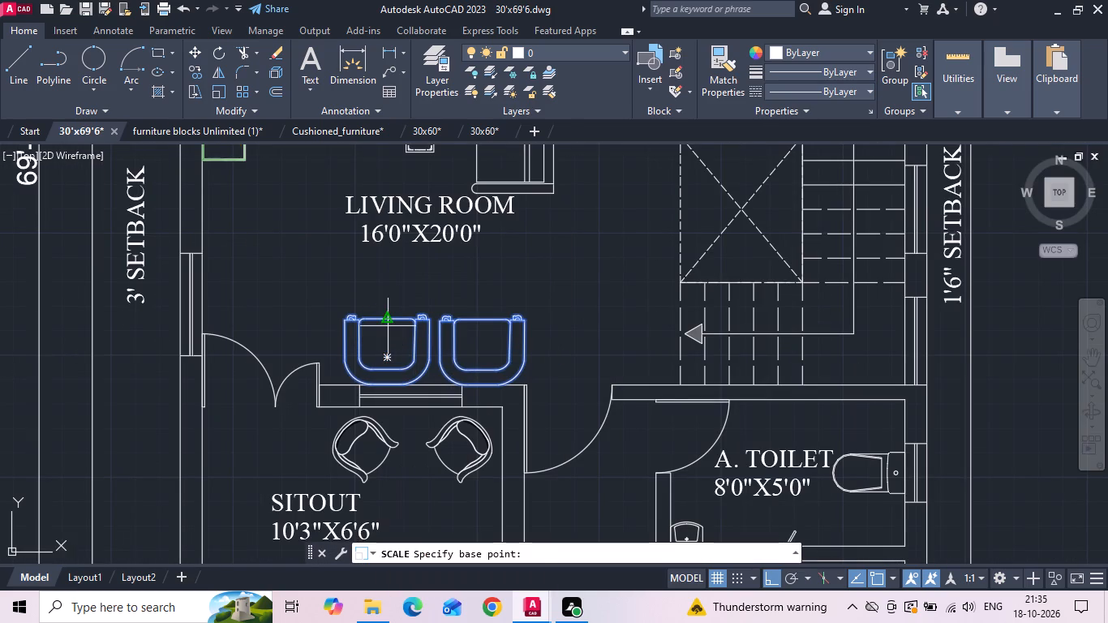
{"action": "left_click", "coordinate": [390, 326]}
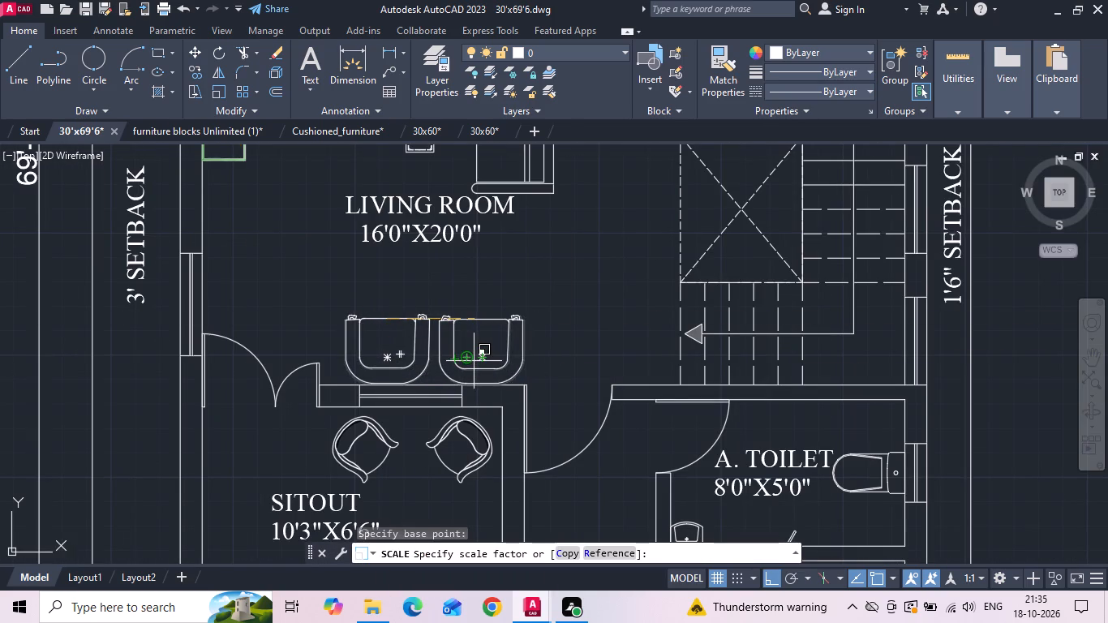
{"action": "left_click", "coordinate": [467, 352]}
Scale the two ground-floor armchairs down further, using the middle of the left chair's front edge as the base point.
{"action": "left_click", "coordinate": [466, 349]}
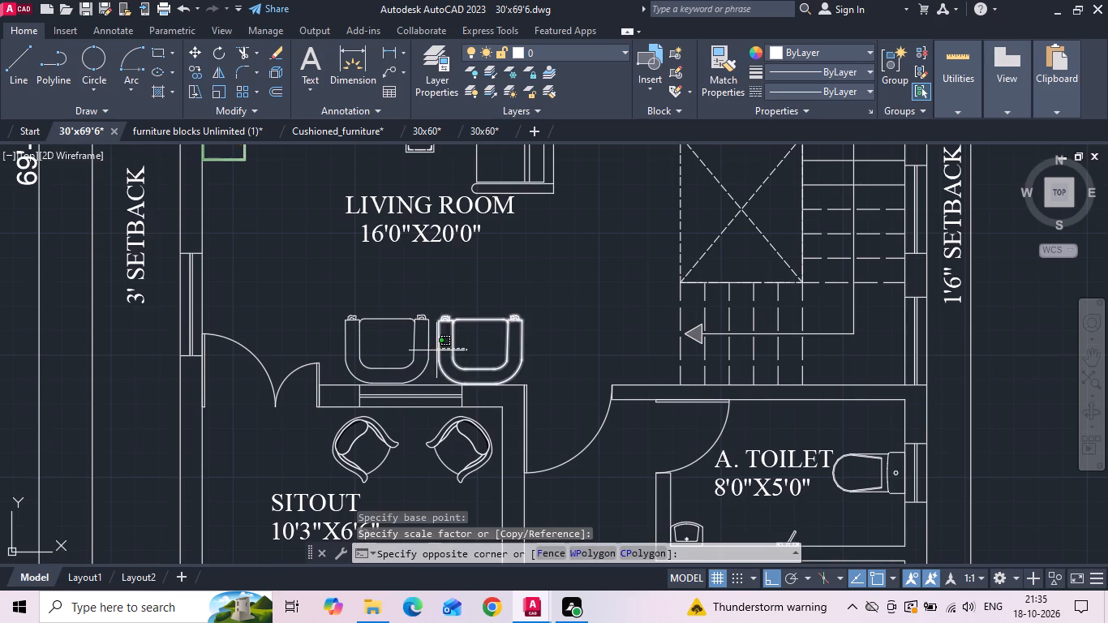
{"action": "left_click", "coordinate": [372, 349]}
{"action": "right_click", "coordinate": [372, 349]}
{"action": "left_click", "coordinate": [392, 350]}
{"action": "scroll", "coordinate": [394, 347], "scroll_direction": "up", "scroll_amount": 2}
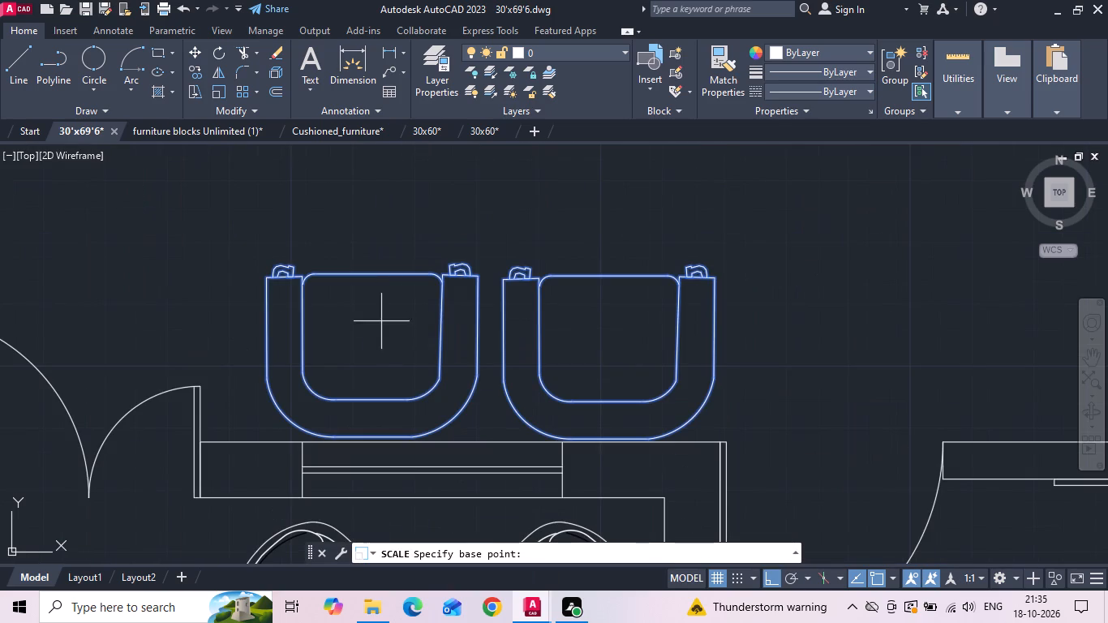
{"action": "left_click", "coordinate": [372, 271]}
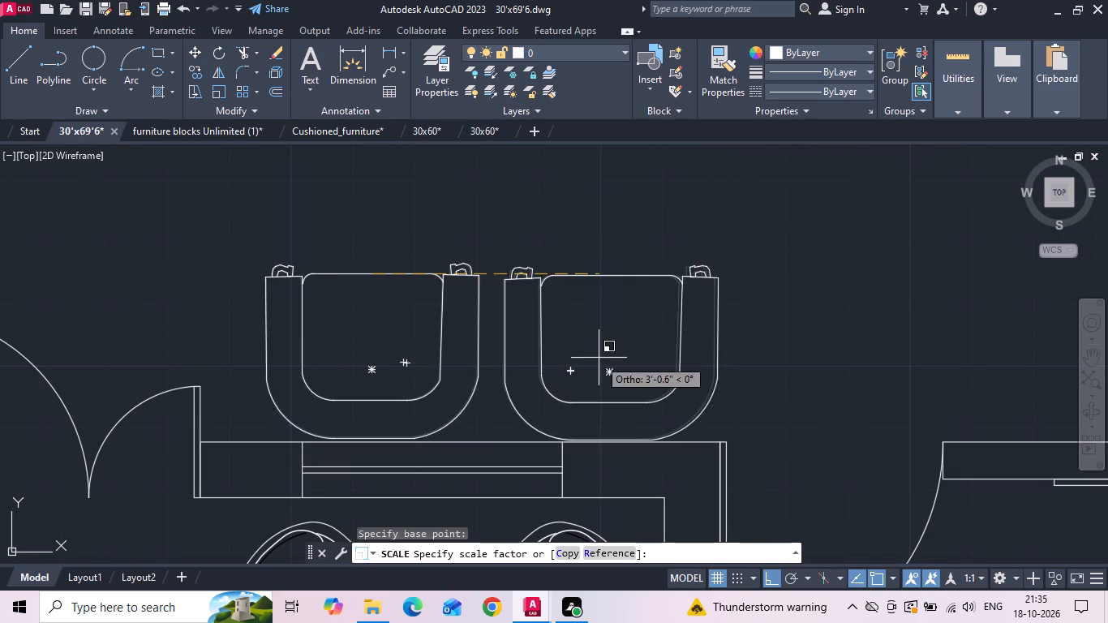
{"action": "left_click", "coordinate": [568, 344]}
Move the two reduced armchairs back against the wall above the sitout.
{"action": "left_click_drag", "start_coordinate": [578, 336], "coordinate": [531, 342]}
{"action": "left_click", "coordinate": [444, 346]}
{"action": "right_click", "coordinate": [444, 345]}
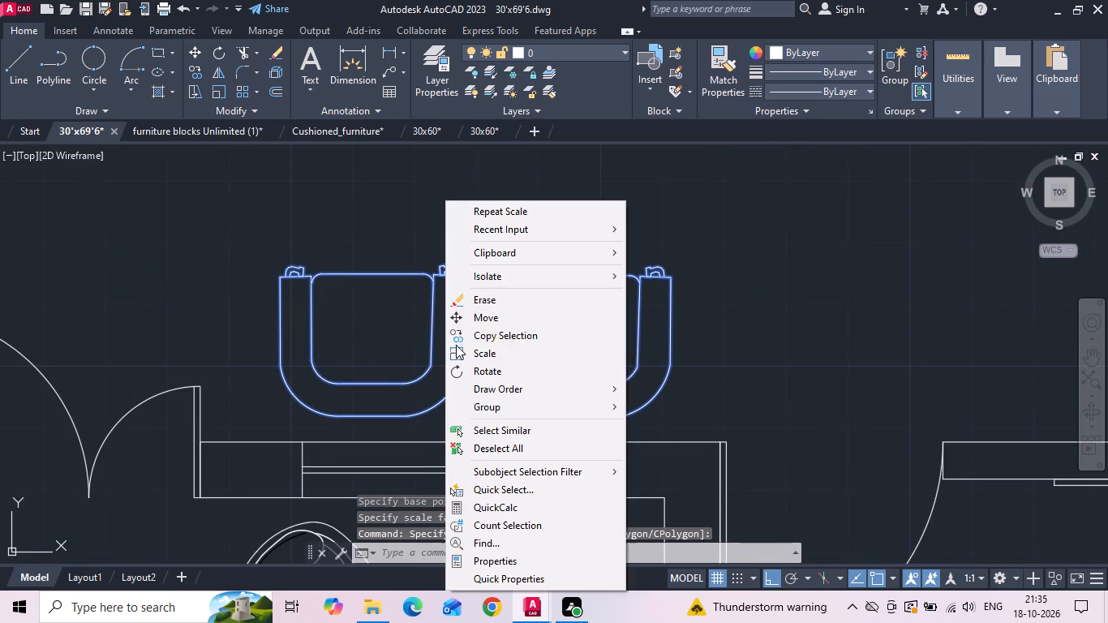
{"action": "left_click", "coordinate": [509, 322]}
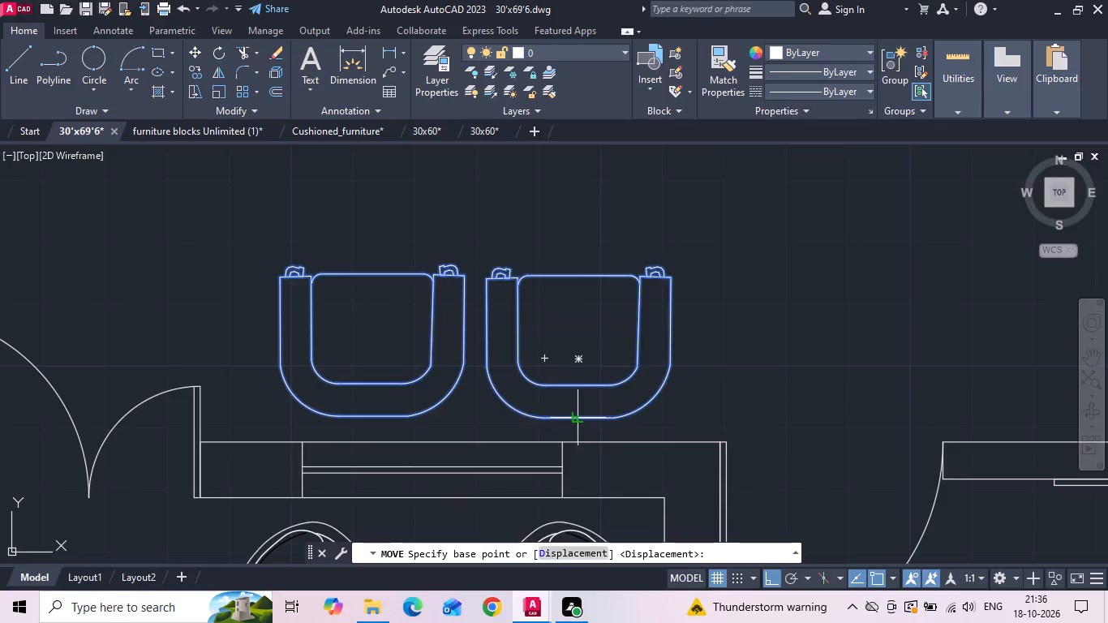
{"action": "left_click", "coordinate": [580, 415]}
{"action": "left_click", "coordinate": [582, 442]}
Copy the two ground-floor armchairs to the matching spot along the balcony wall of the first-floor living room.
{"action": "scroll", "coordinate": [648, 295], "scroll_direction": "down", "scroll_amount": 2}
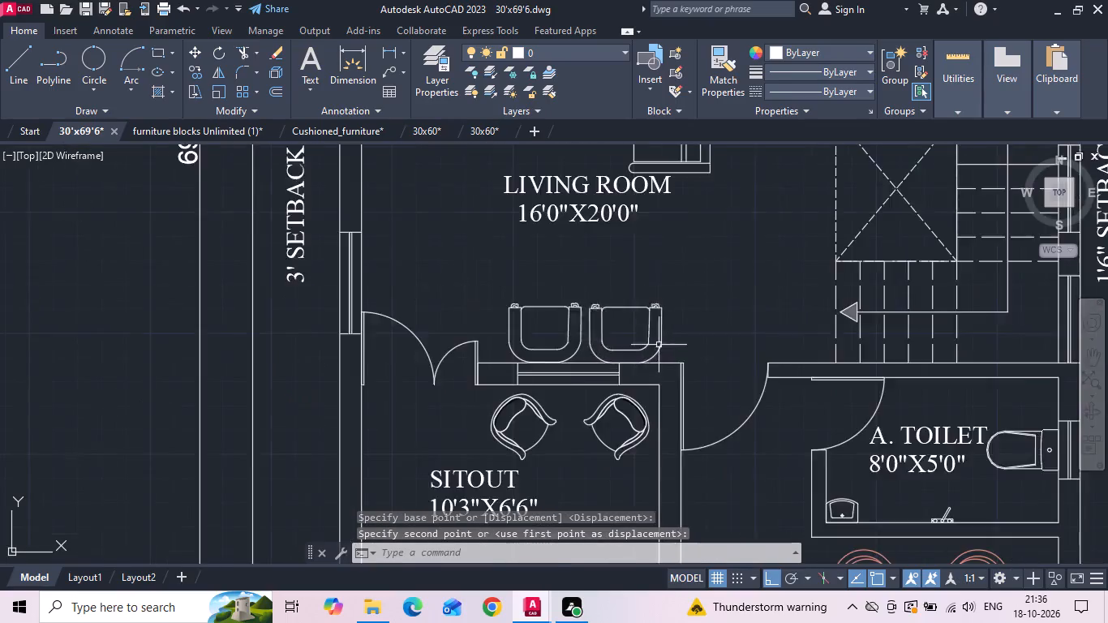
{"action": "scroll", "coordinate": [659, 345], "scroll_direction": "down", "scroll_amount": 1}
{"action": "left_click_drag", "start_coordinate": [629, 310], "coordinate": [597, 325]}
{"action": "left_click", "coordinate": [571, 337]}
{"action": "right_click", "coordinate": [571, 337]}
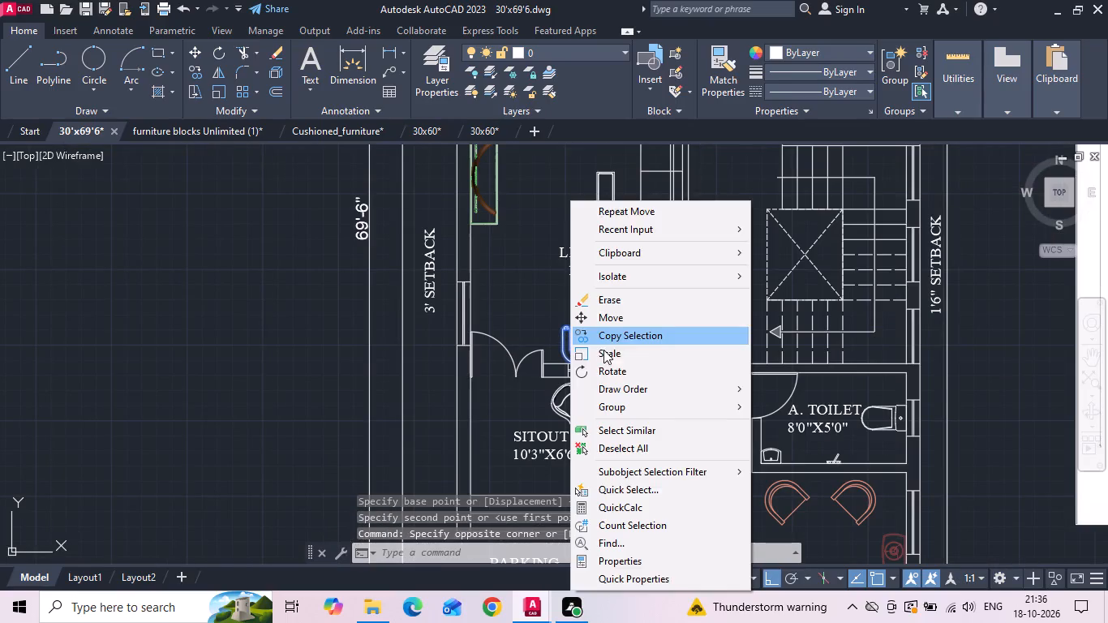
{"action": "left_click", "coordinate": [625, 334]}
{"action": "scroll", "coordinate": [666, 362], "scroll_direction": "up", "scroll_amount": 3}
{"action": "left_click", "coordinate": [669, 366]}
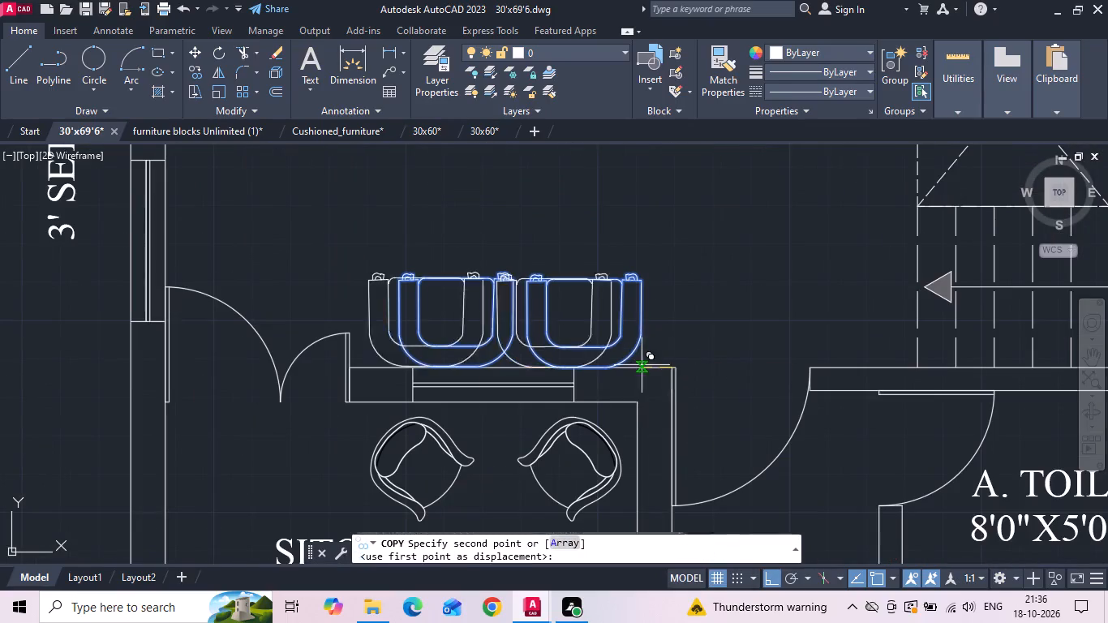
{"action": "scroll", "coordinate": [453, 369], "scroll_direction": "down", "scroll_amount": 6}
{"action": "scroll", "coordinate": [651, 359], "scroll_direction": "up", "scroll_amount": 4}
{"action": "middle_click_drag", "start_coordinate": [973, 425], "coordinate": [720, 415]}
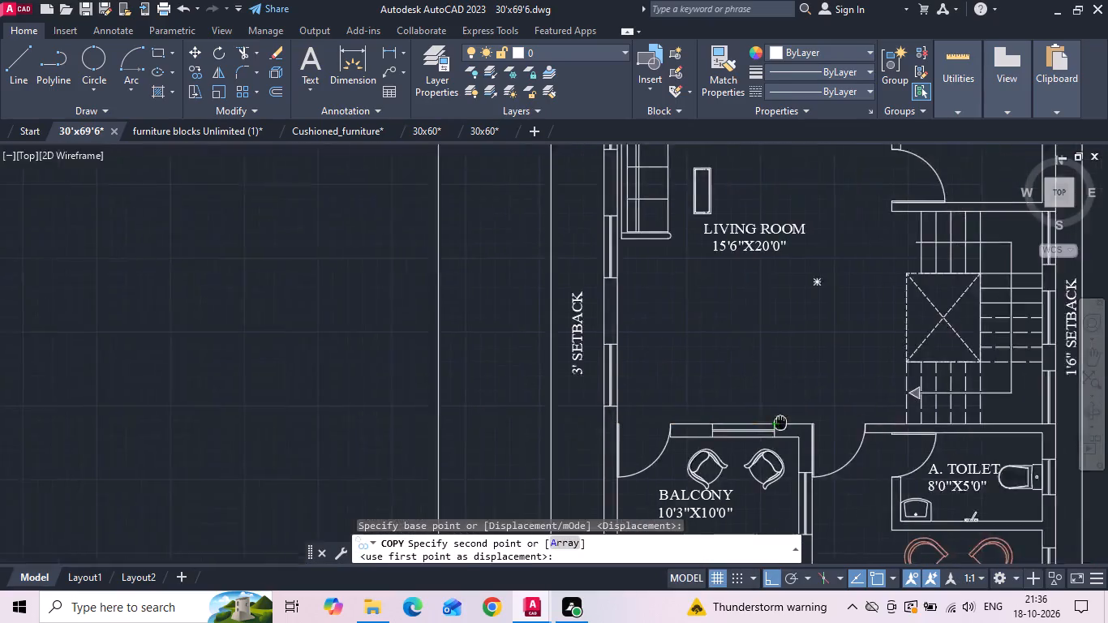
{"action": "middle_click_drag", "start_coordinate": [720, 415], "coordinate": [711, 413]}
{"action": "scroll", "coordinate": [758, 404], "scroll_direction": "up", "scroll_amount": 2}
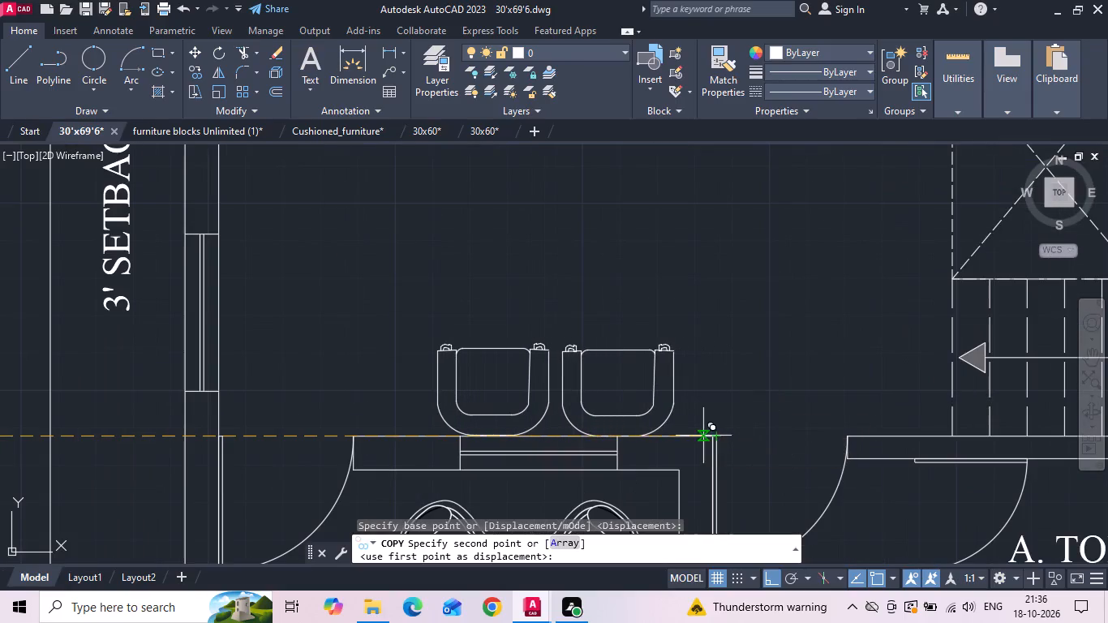
{"action": "left_click", "coordinate": [711, 436]}
{"action": "key", "text": "Escape"}
Copy the first-floor armchair pair straight up into the open area below the living room label.
{"action": "left_click_drag", "start_coordinate": [656, 326], "coordinate": [515, 362]}
{"action": "left_click", "coordinate": [418, 385]}
{"action": "right_click", "coordinate": [414, 387]}
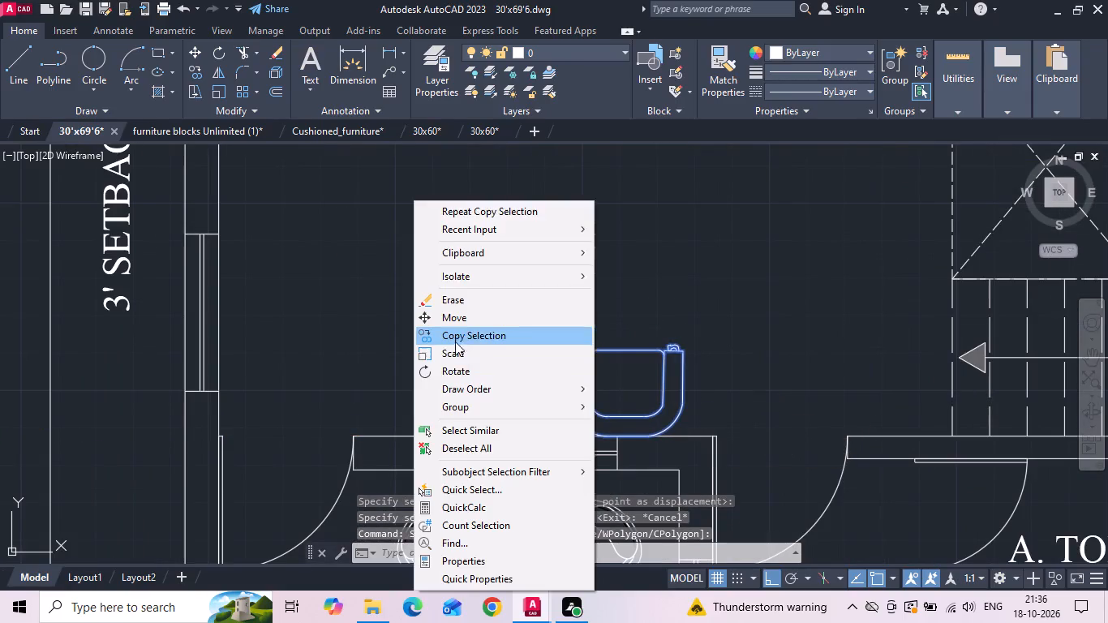
{"action": "left_click", "coordinate": [459, 335]}
{"action": "scroll", "coordinate": [466, 363], "scroll_direction": "down", "scroll_amount": 2}
{"action": "left_click_drag", "start_coordinate": [469, 357], "coordinate": [468, 320]}
{"action": "left_click", "coordinate": [455, 256]}
{"action": "key", "text": "Escape"}
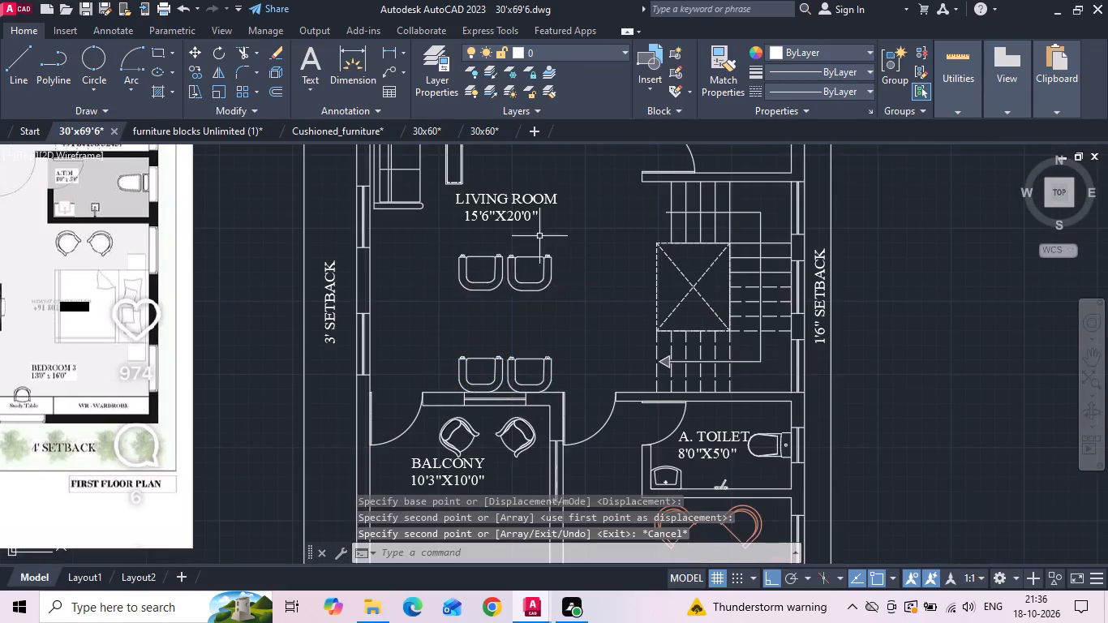
Rotate the upper pair of armchairs a quarter turn clockwise so their backs face the 3' setback side.
{"action": "left_click_drag", "start_coordinate": [561, 235], "coordinate": [517, 270]}
{"action": "left_click", "coordinate": [475, 294]}
{"action": "right_click", "coordinate": [475, 294]}
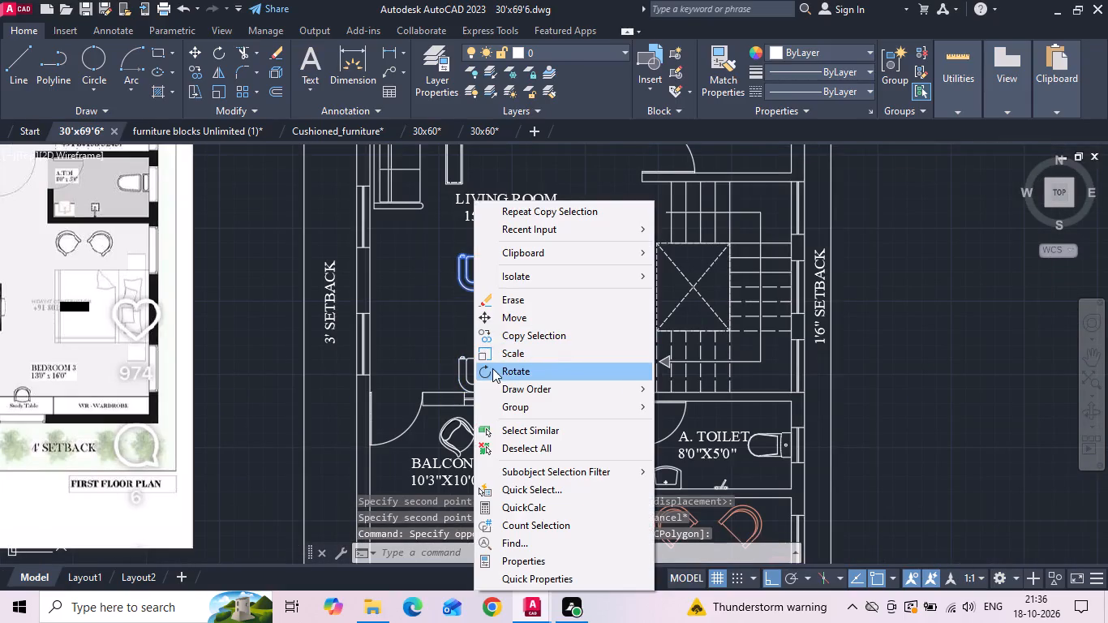
{"action": "left_click", "coordinate": [492, 368]}
{"action": "left_click_drag", "start_coordinate": [473, 285], "coordinate": [470, 294]}
{"action": "left_click", "coordinate": [457, 320]}
Move the rotated armchairs directly below the lower armrest of the first-floor sofa, in line with its front end.
{"action": "left_click_drag", "start_coordinate": [484, 260], "coordinate": [472, 295]}
{"action": "left_click", "coordinate": [458, 334]}
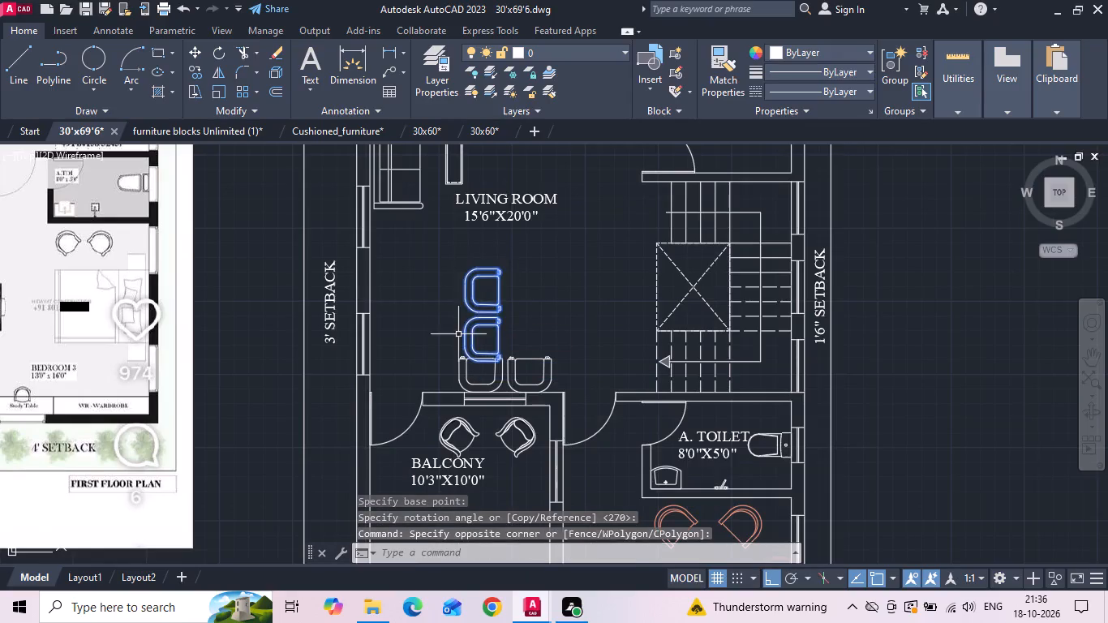
{"action": "right_click", "coordinate": [458, 334]}
{"action": "left_click", "coordinate": [479, 316]}
{"action": "scroll", "coordinate": [483, 278], "scroll_direction": "up", "scroll_amount": 3}
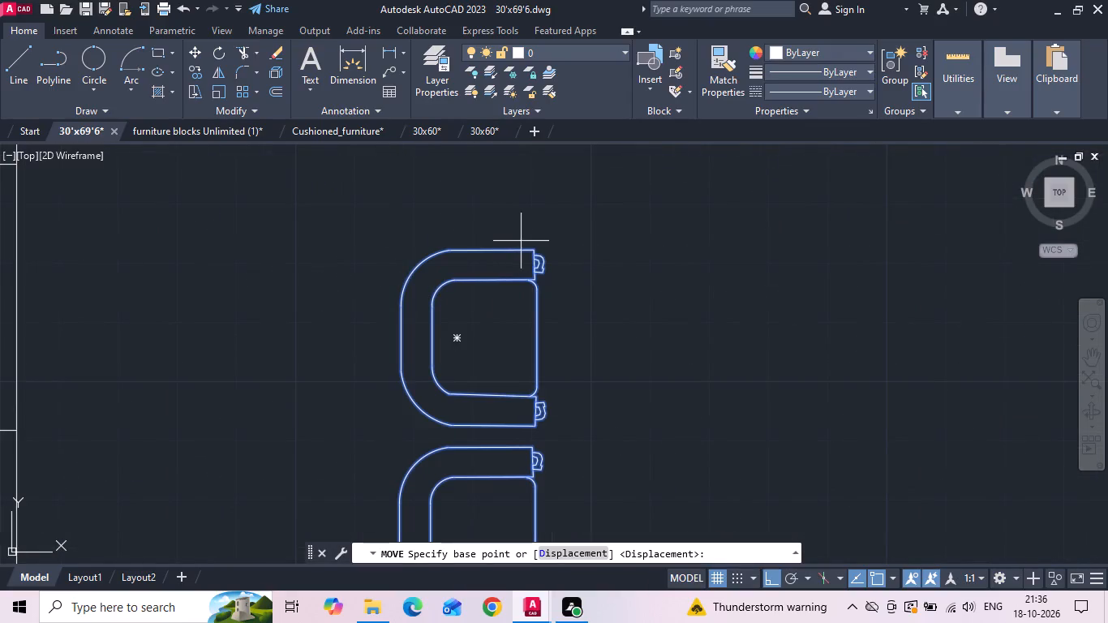
{"action": "left_click", "coordinate": [533, 250]}
{"action": "scroll", "coordinate": [548, 300], "scroll_direction": "down", "scroll_amount": 2}
{"action": "scroll", "coordinate": [397, 200], "scroll_direction": "up", "scroll_amount": 3}
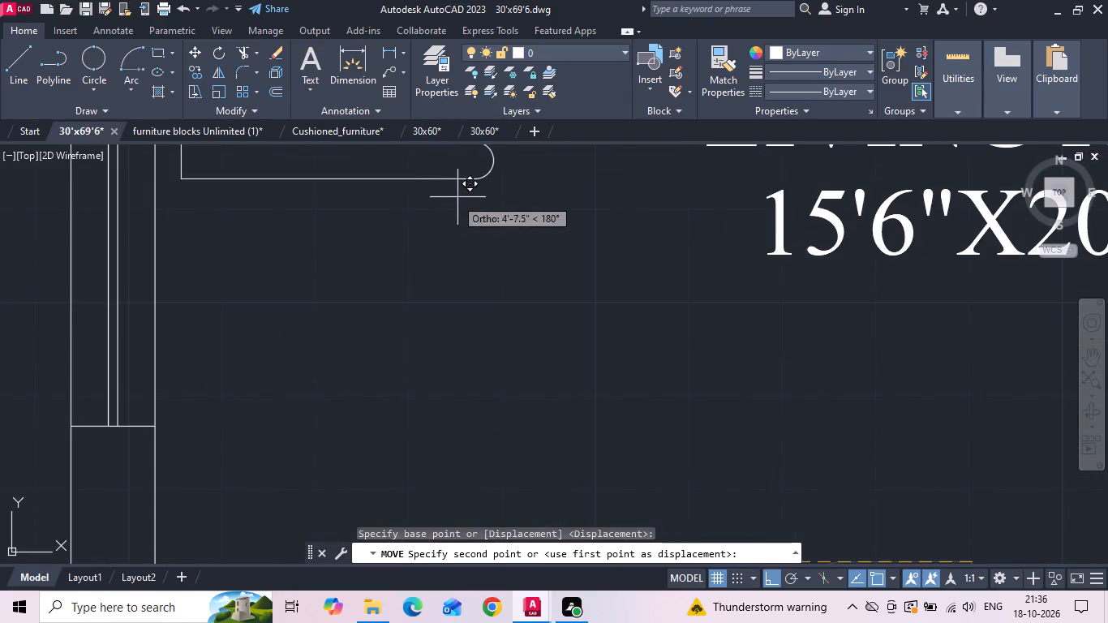
{"action": "left_click", "coordinate": [469, 184]}
Move the rotated pair of armchairs below the first-floor sofa straight across to the 3' setback side wall.
{"action": "scroll", "coordinate": [481, 197], "scroll_direction": "down", "scroll_amount": 3}
{"action": "left_click_drag", "start_coordinate": [509, 239], "coordinate": [475, 269]}
{"action": "left_click", "coordinate": [457, 323]}
{"action": "right_click", "coordinate": [457, 324]}
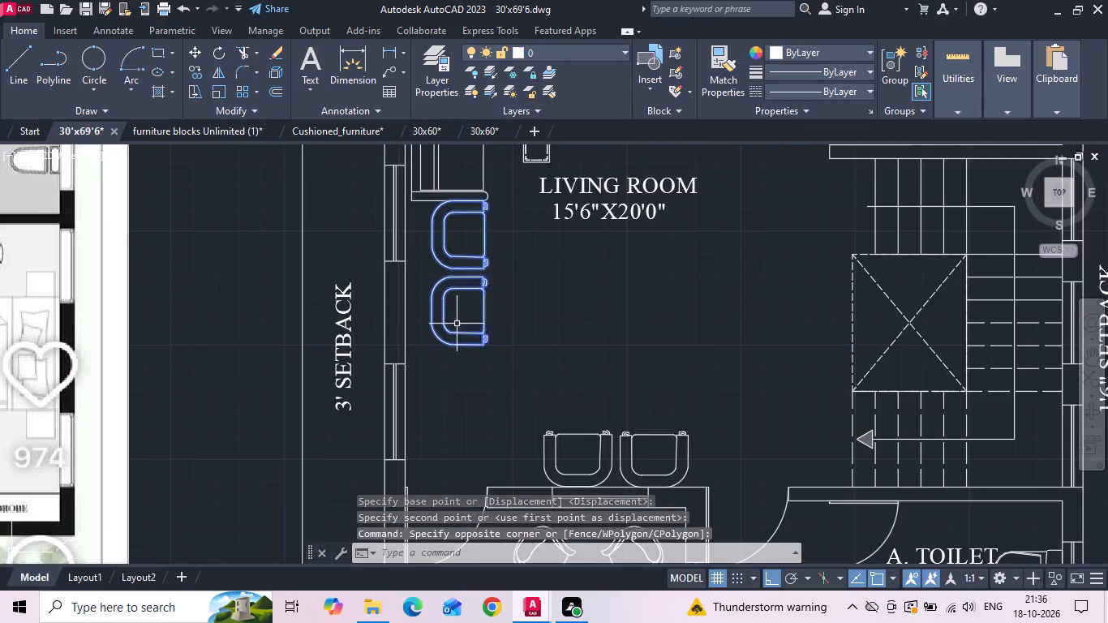
{"action": "left_click", "coordinate": [506, 311]}
{"action": "left_click", "coordinate": [608, 295]}
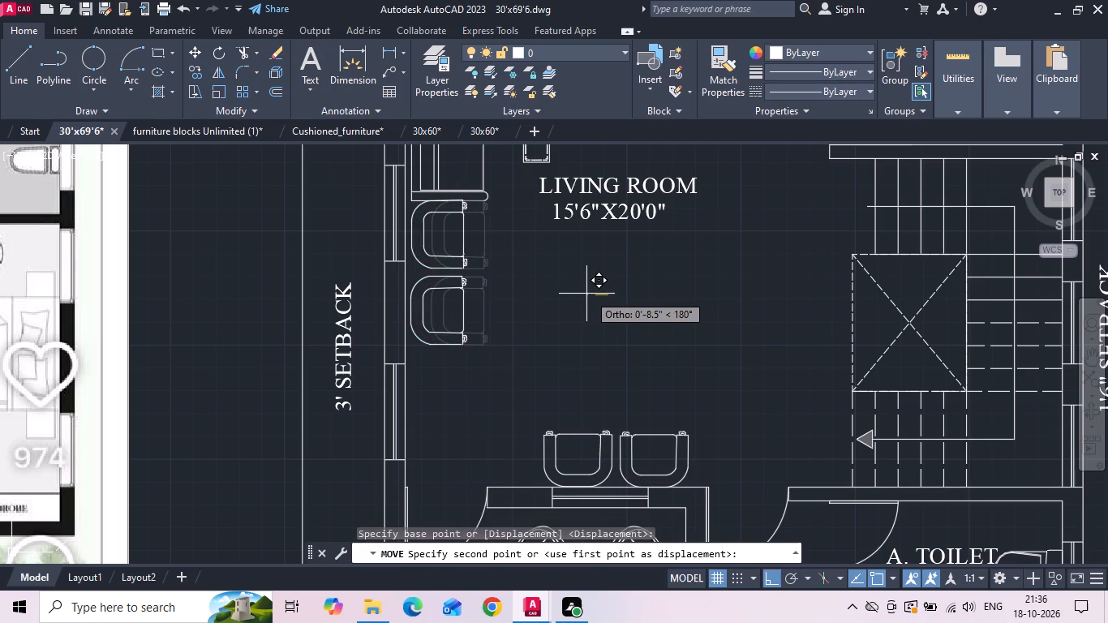
{"action": "left_click", "coordinate": [580, 296]}
Fine-position the armchair pair so the backs sit flush on the inner face of the 3' setback side wall.
{"action": "scroll", "coordinate": [387, 263], "scroll_direction": "up", "scroll_amount": 2}
{"action": "left_click_drag", "start_coordinate": [483, 231], "coordinate": [477, 283]}
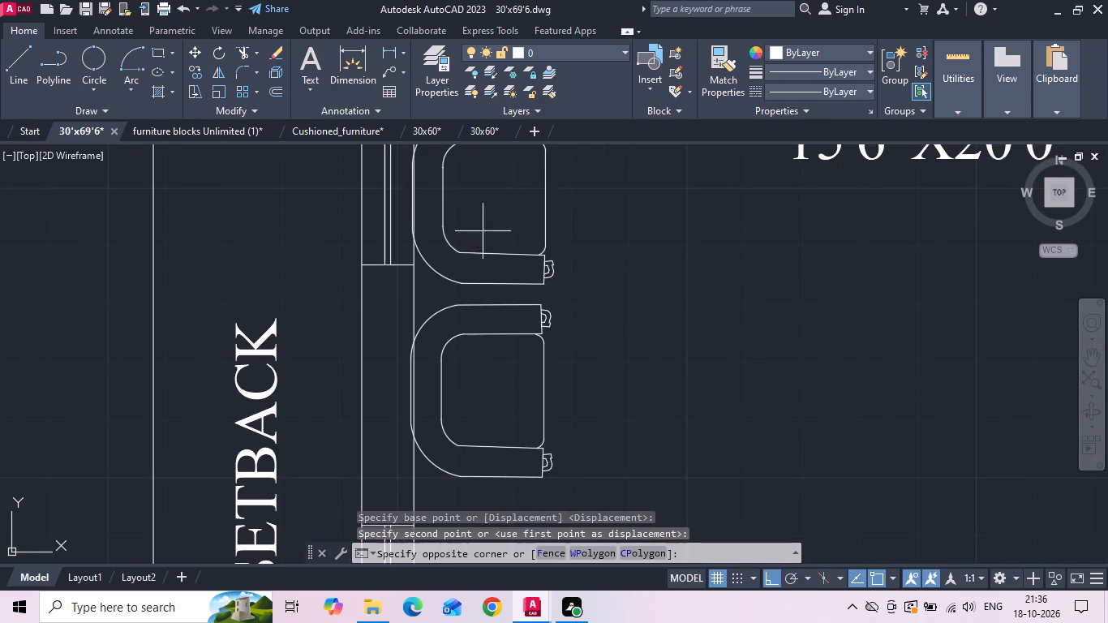
{"action": "left_click_drag", "start_coordinate": [477, 283], "coordinate": [472, 329]}
{"action": "left_click", "coordinate": [458, 406]}
{"action": "right_click", "coordinate": [457, 407]}
{"action": "left_click", "coordinate": [506, 140]}
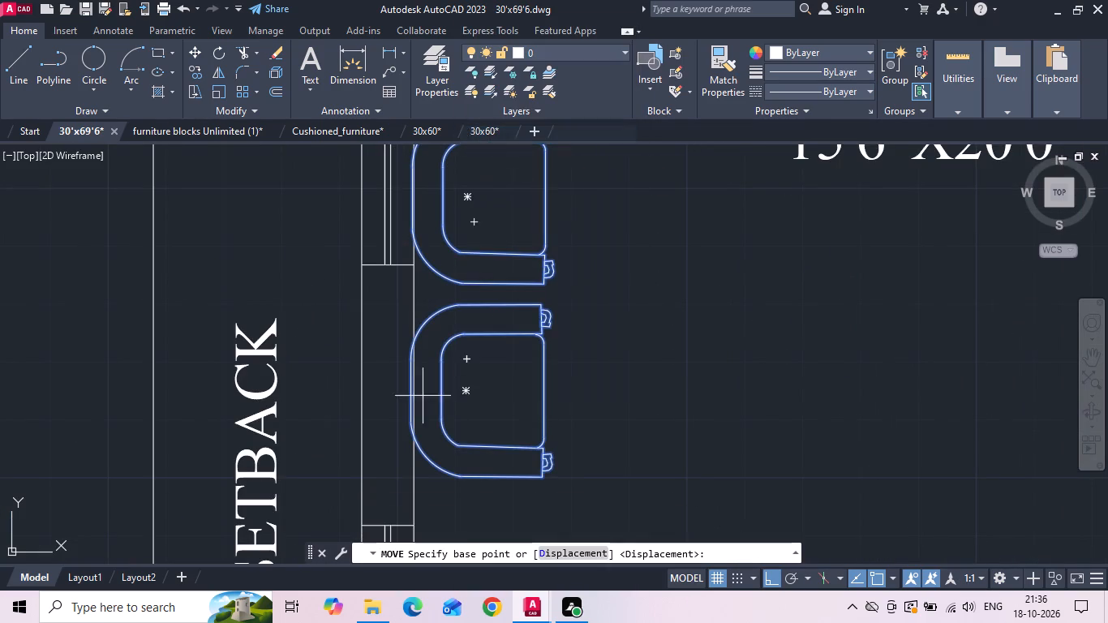
{"action": "scroll", "coordinate": [379, 463], "scroll_direction": "up", "scroll_amount": 1}
{"action": "left_click", "coordinate": [427, 349]}
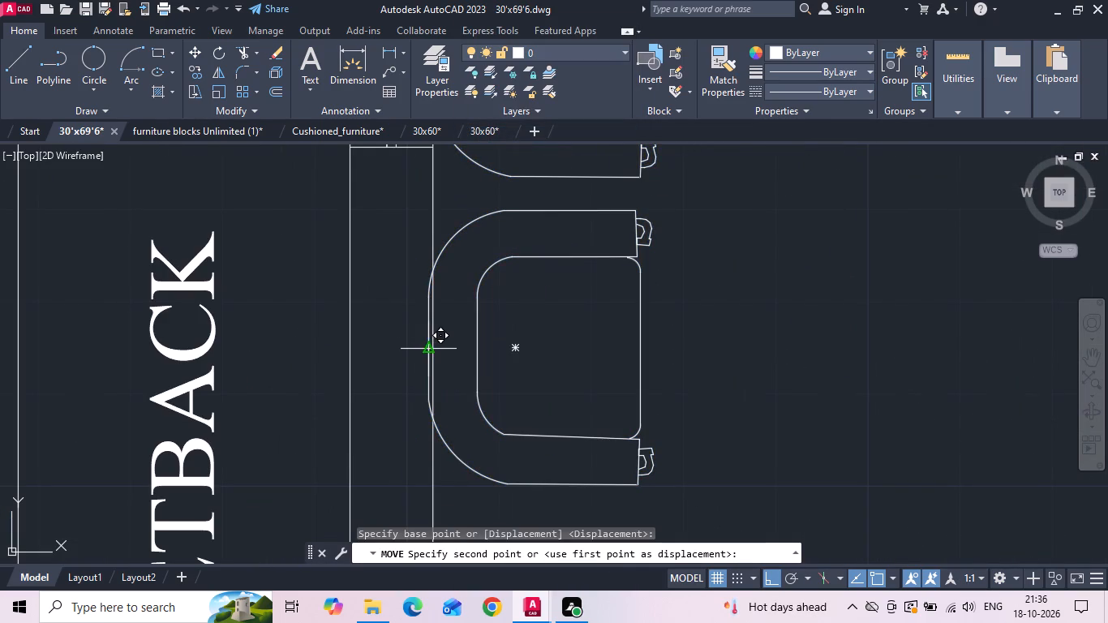
{"action": "left_click", "coordinate": [434, 348]}
{"action": "scroll", "coordinate": [561, 354], "scroll_direction": "down", "scroll_amount": 5}
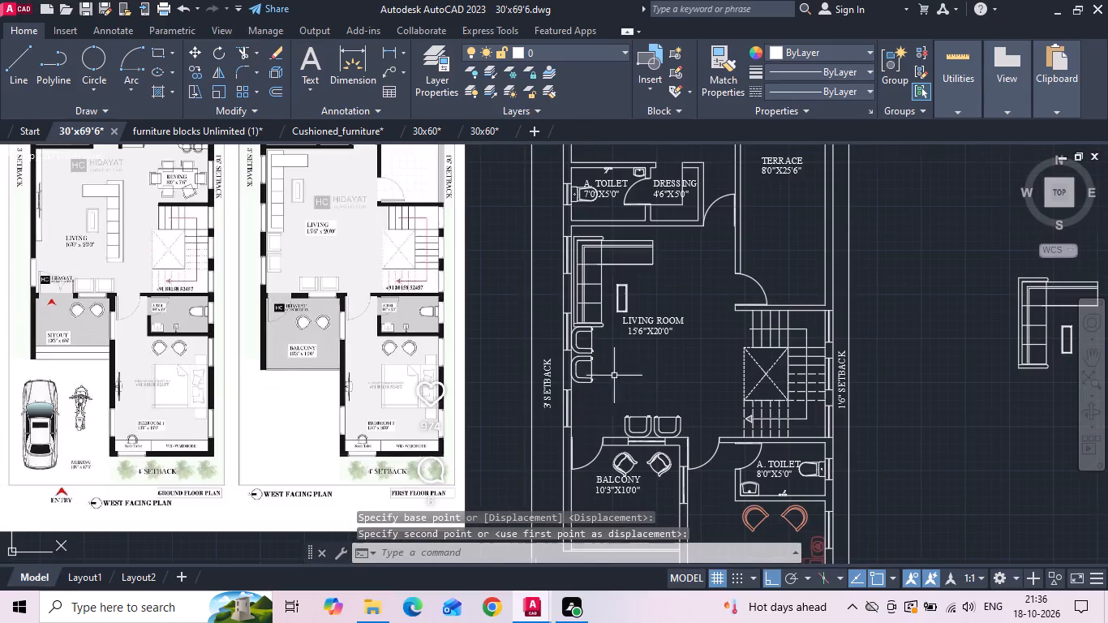
Scale up the two wall-side armchairs slightly, using the middle of the upper armchair's back as the base point.
{"action": "scroll", "coordinate": [587, 352], "scroll_direction": "up", "scroll_amount": 2}
{"action": "left_click_drag", "start_coordinate": [646, 323], "coordinate": [595, 386]}
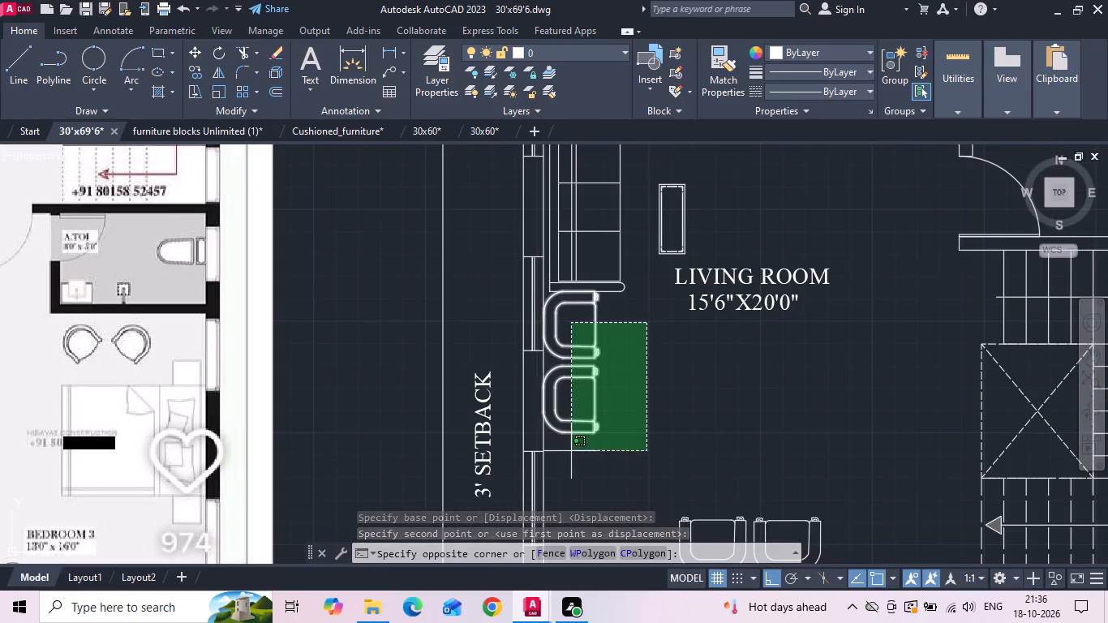
{"action": "left_click", "coordinate": [571, 450]}
{"action": "right_click", "coordinate": [622, 350]}
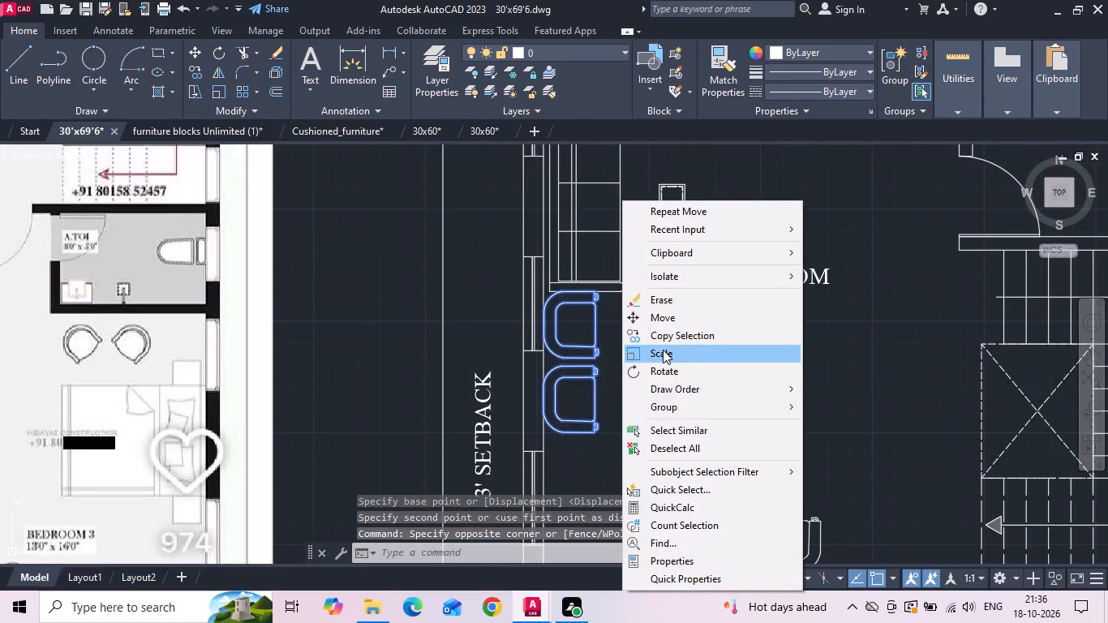
{"action": "left_click", "coordinate": [663, 350]}
{"action": "scroll", "coordinate": [560, 335], "scroll_direction": "up", "scroll_amount": 1}
{"action": "left_click", "coordinate": [536, 320]}
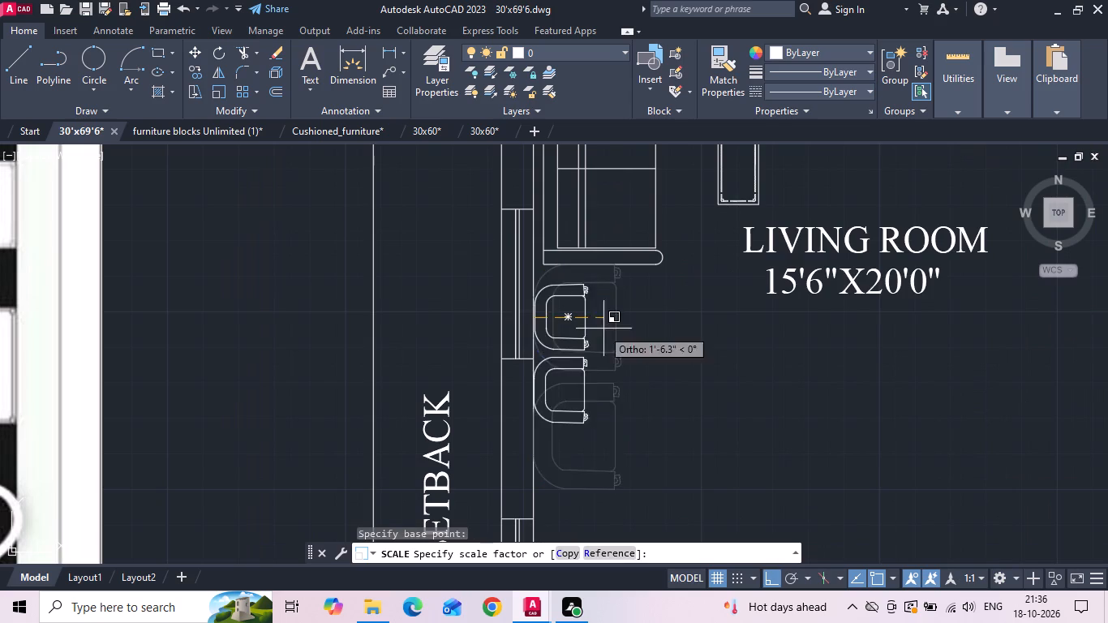
{"action": "left_click", "coordinate": [668, 311]}
Move the enlarged armchairs straight down along the wall, leaving a small gap below the sofa's lower armrest.
{"action": "left_click_drag", "start_coordinate": [657, 303], "coordinate": [623, 361]}
{"action": "left_click", "coordinate": [591, 440]}
{"action": "right_click", "coordinate": [586, 439]}
{"action": "left_click", "coordinate": [642, 166]}
{"action": "scroll", "coordinate": [578, 238], "scroll_direction": "up", "scroll_amount": 1}
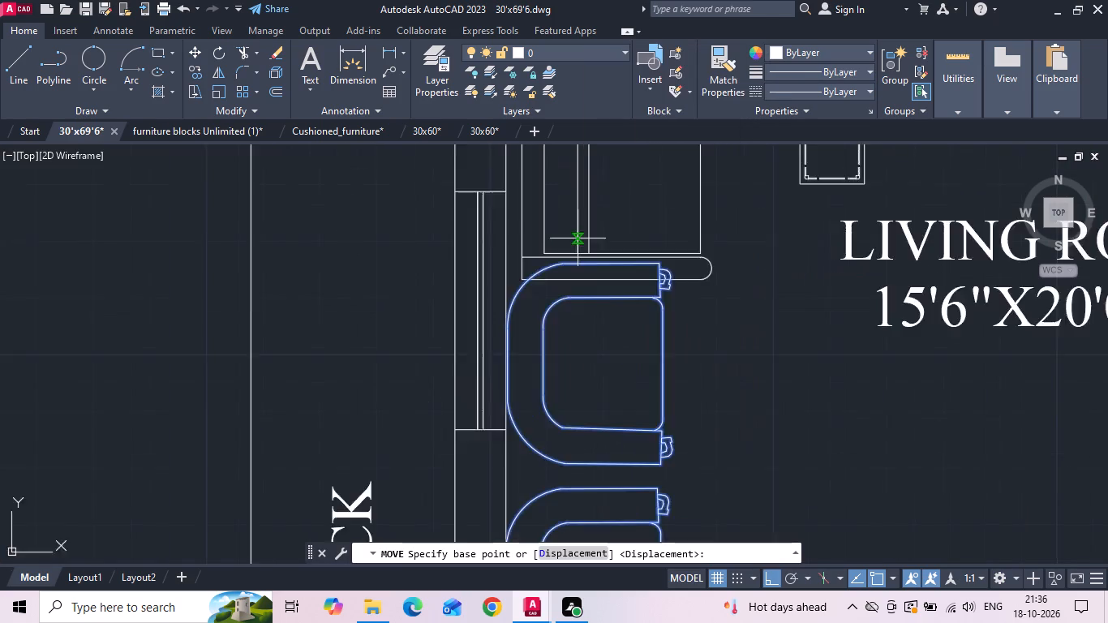
{"action": "scroll", "coordinate": [578, 238], "scroll_direction": "up", "scroll_amount": 1}
{"action": "left_click", "coordinate": [598, 277]}
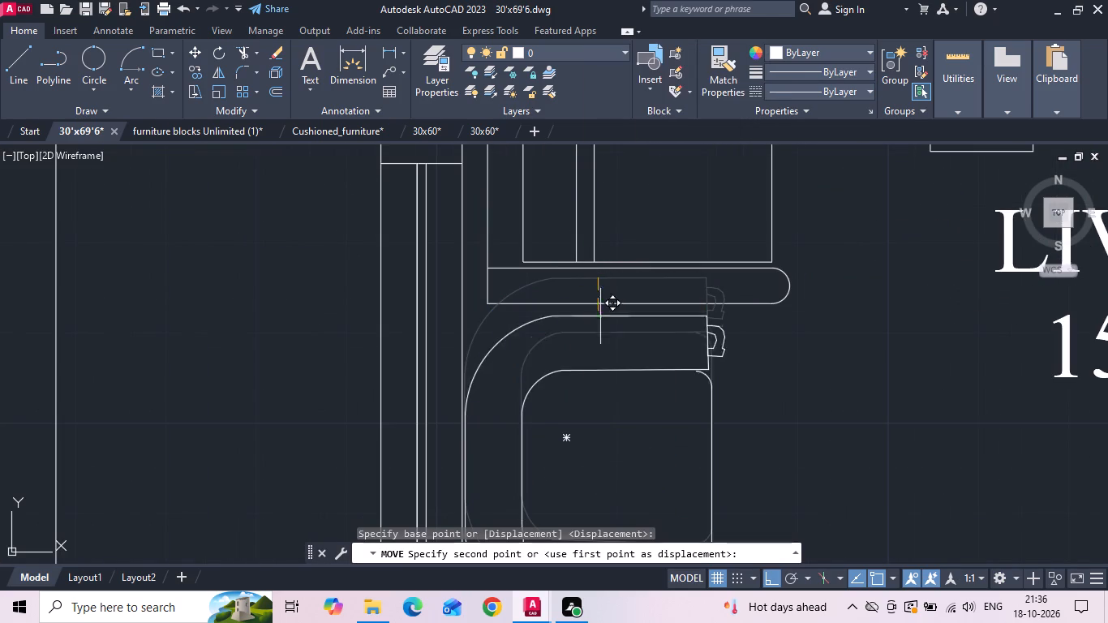
{"action": "left_click", "coordinate": [597, 333]}
Save the drawing.
{"action": "scroll", "coordinate": [548, 221], "scroll_direction": "down", "scroll_amount": 2}
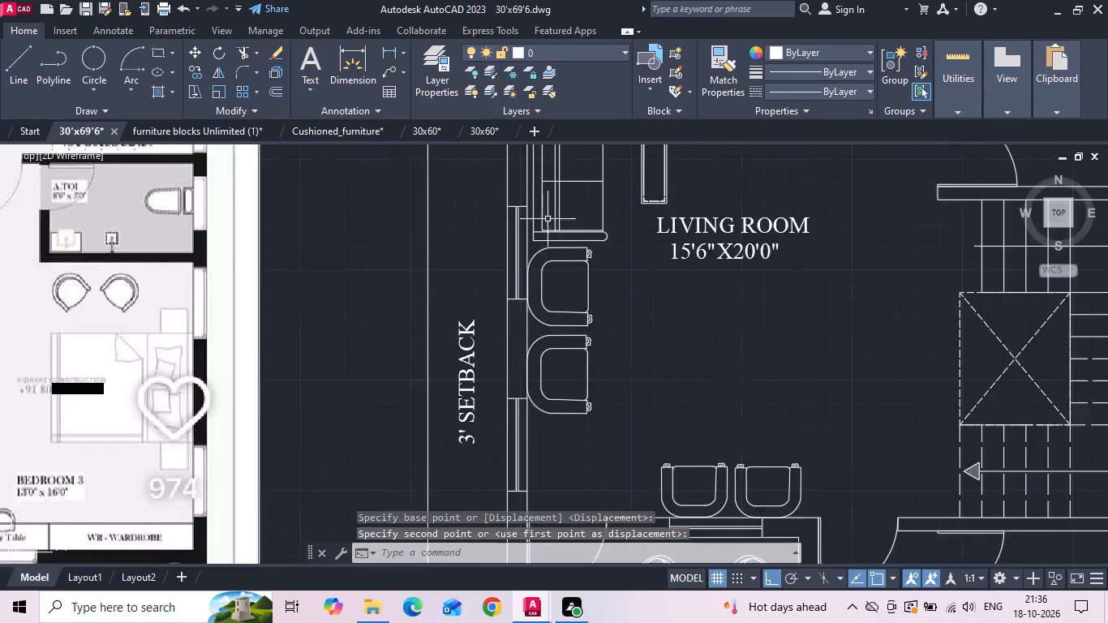
{"action": "scroll", "coordinate": [548, 219], "scroll_direction": "down", "scroll_amount": 2}
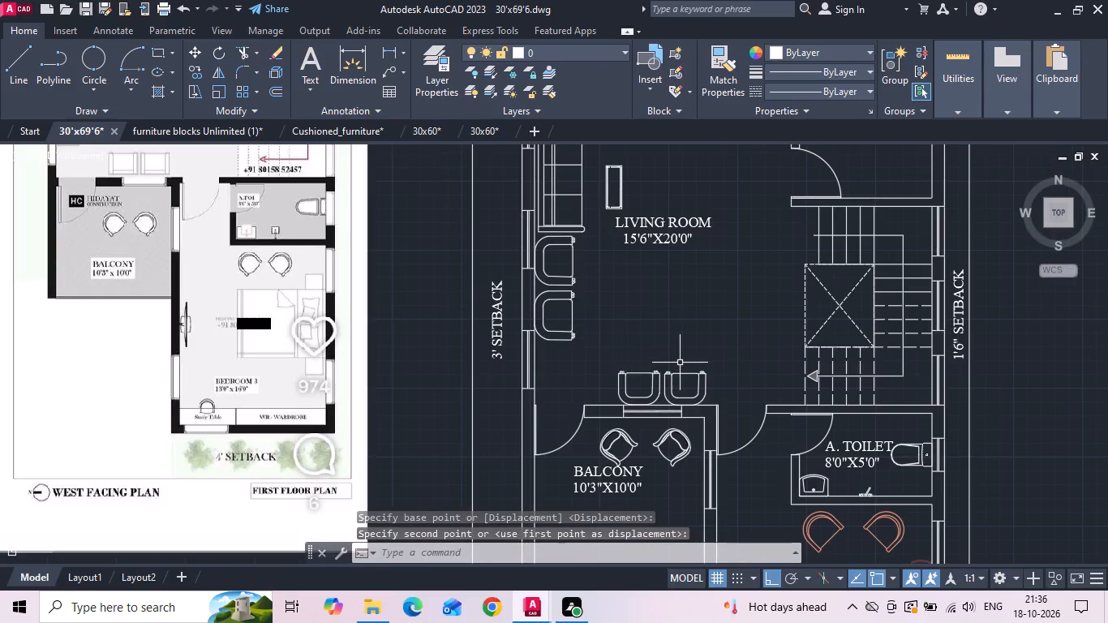
{"action": "key", "text": "ctrl+s"}
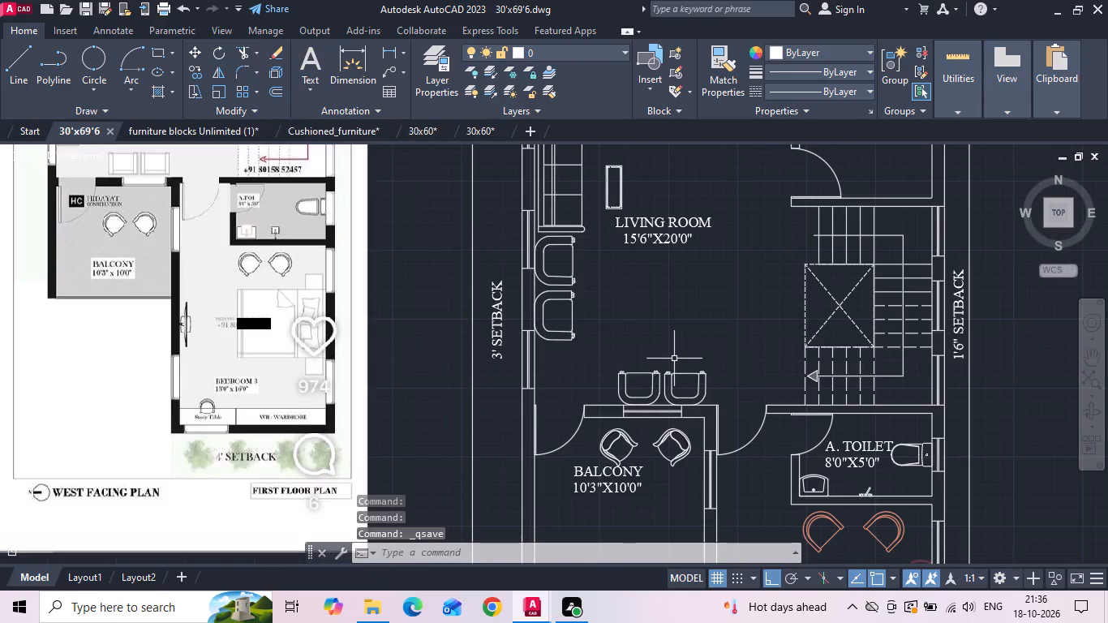
Erase the spare sofa set and centre table lying outside the first-floor plan beside the 1'6" setback.
{"action": "scroll", "coordinate": [662, 356], "scroll_direction": "down", "scroll_amount": 3}
{"action": "scroll", "coordinate": [721, 355], "scroll_direction": "up", "scroll_amount": 1}
{"action": "left_click_drag", "start_coordinate": [781, 377], "coordinate": [832, 333]}
{"action": "left_click", "coordinate": [933, 248]}
{"action": "key", "text": "Delete"}
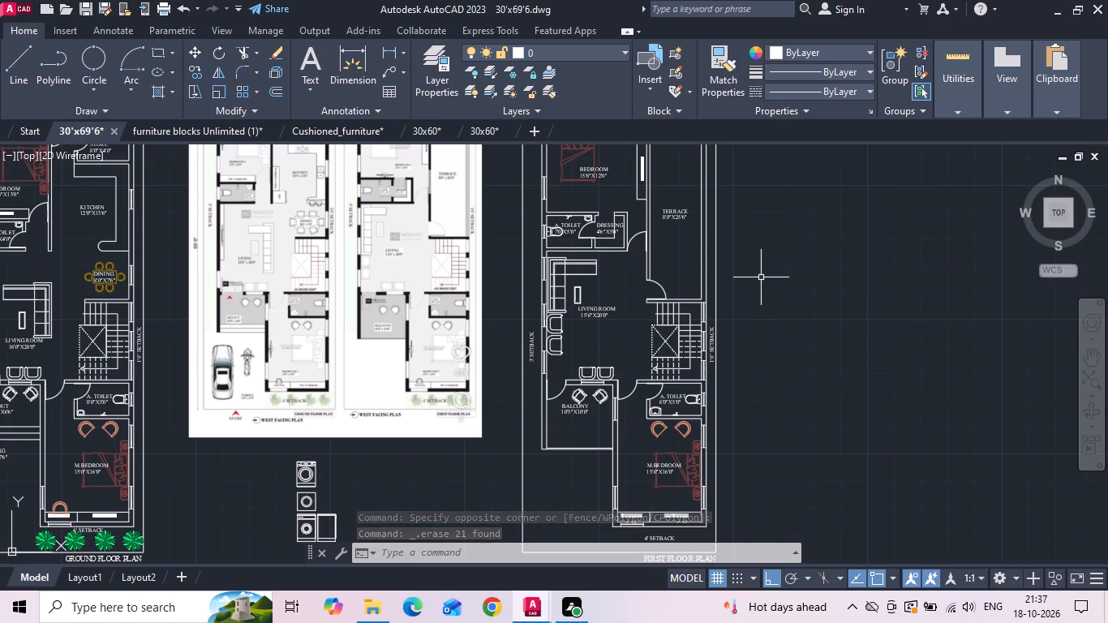
Copy the study-table chair from the ground-floor M.Bedroom to the same spot at the first-floor M.Bedroom study table.
{"action": "scroll", "coordinate": [732, 281], "scroll_direction": "down", "scroll_amount": 1}
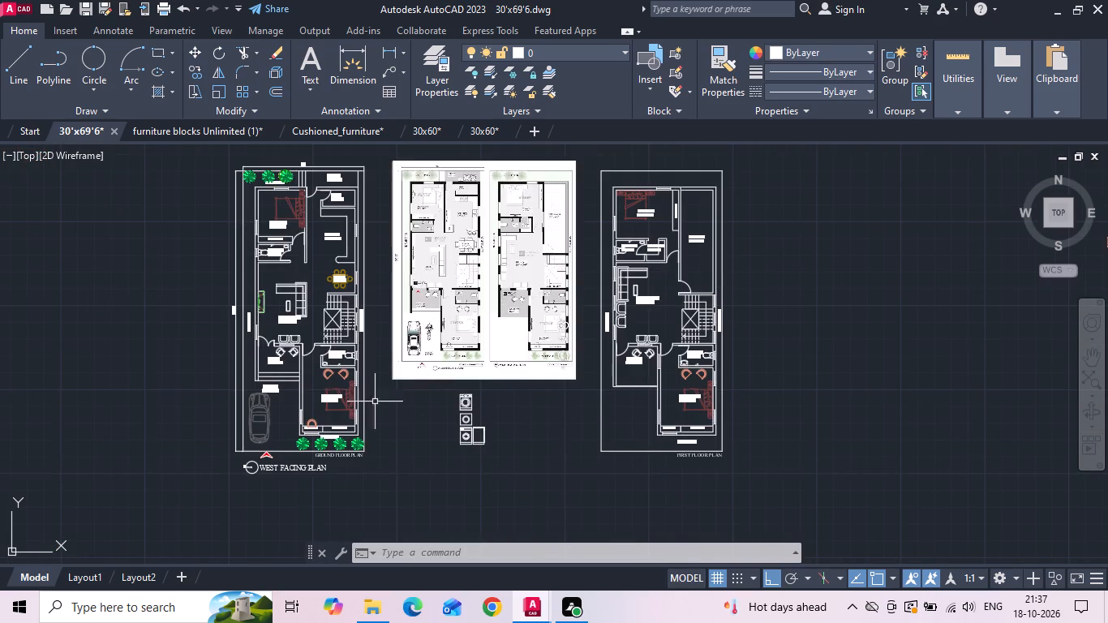
{"action": "scroll", "coordinate": [308, 416], "scroll_direction": "up", "scroll_amount": 3}
{"action": "left_click", "coordinate": [354, 423]}
{"action": "left_click", "coordinate": [346, 403]}
{"action": "right_click", "coordinate": [344, 396]}
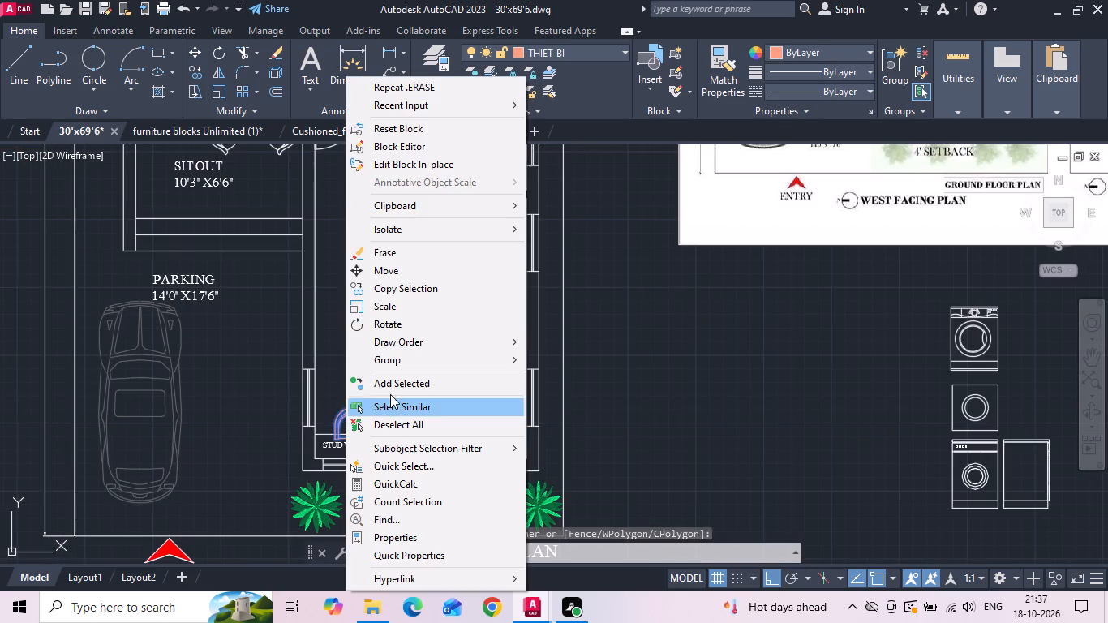
{"action": "left_click", "coordinate": [404, 290]}
{"action": "left_click", "coordinate": [395, 436]}
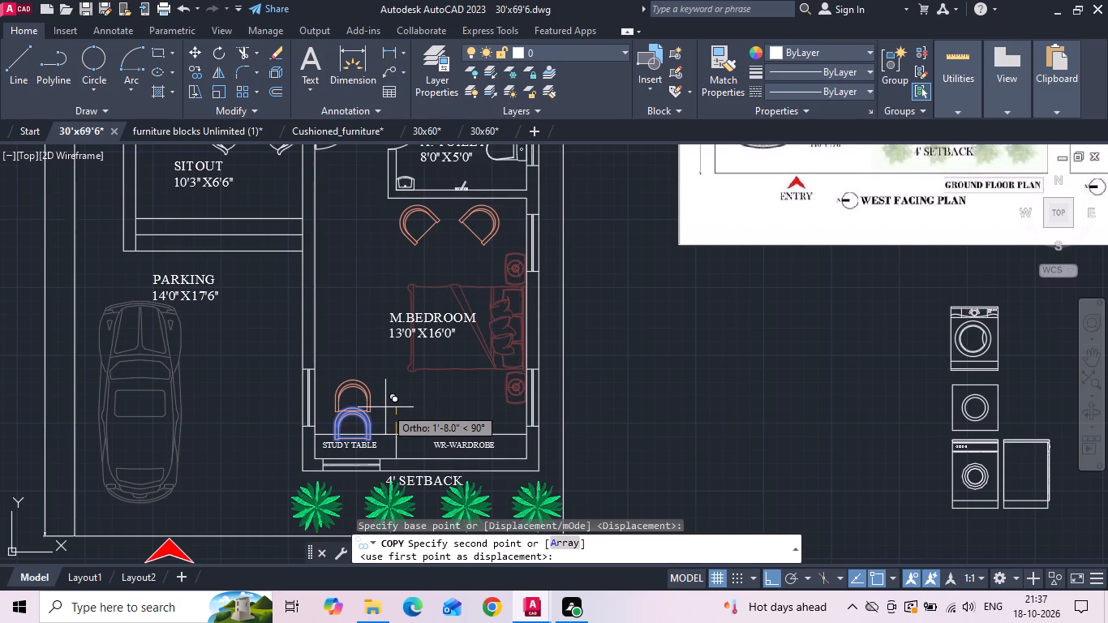
{"action": "scroll", "coordinate": [373, 375], "scroll_direction": "down", "scroll_amount": 3}
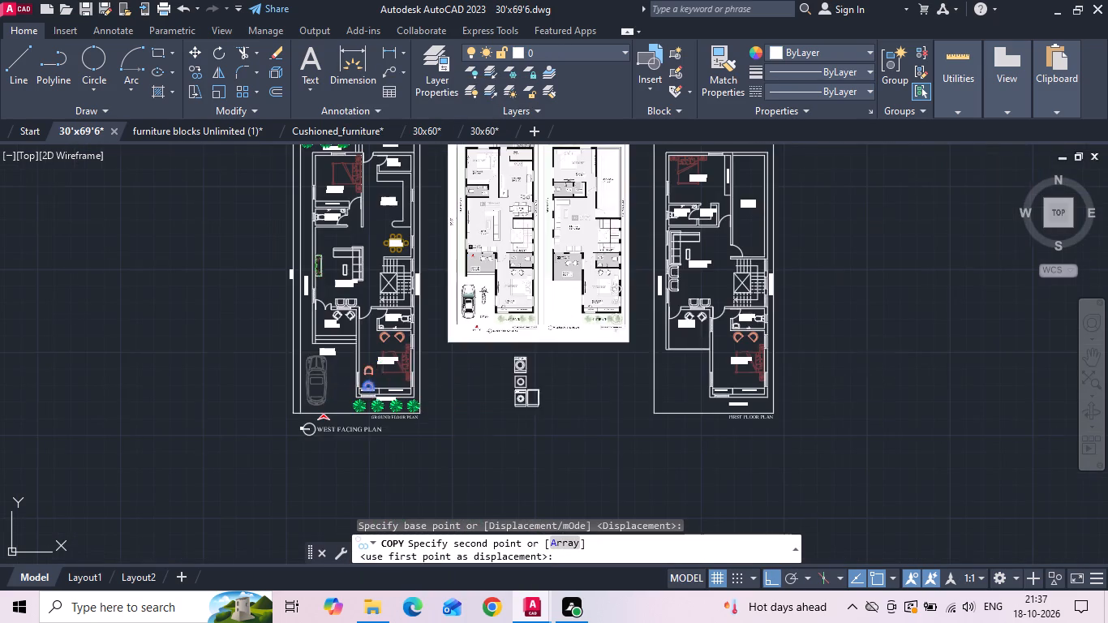
{"action": "scroll", "coordinate": [664, 420], "scroll_direction": "up", "scroll_amount": 1}
{"action": "scroll", "coordinate": [790, 361], "scroll_direction": "up", "scroll_amount": 3}
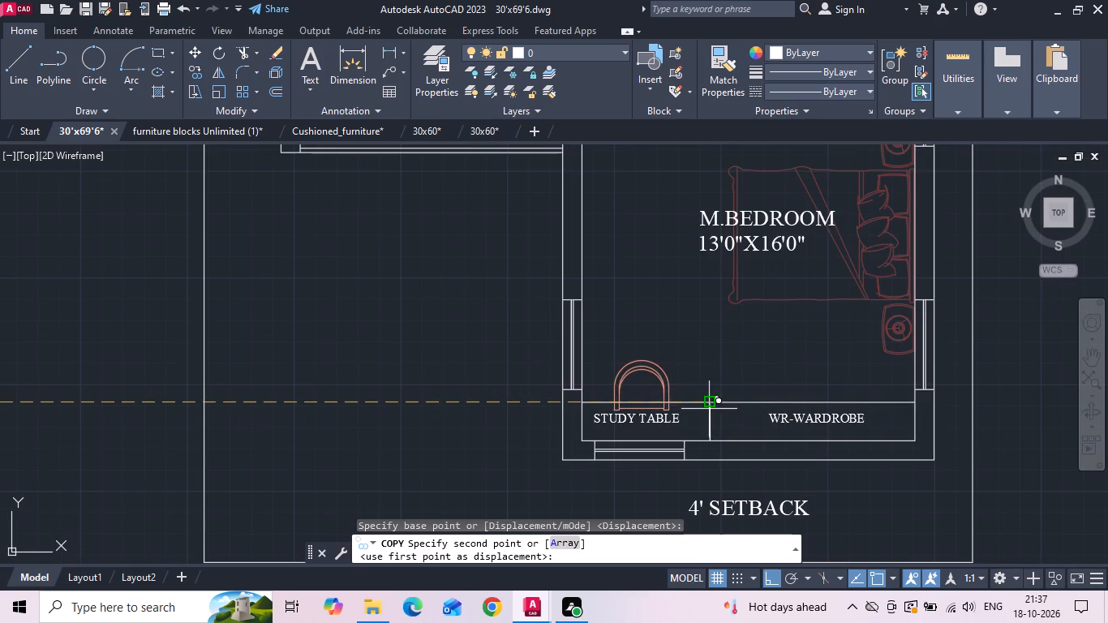
{"action": "left_click", "coordinate": [707, 404]}
{"action": "key", "text": "Escape"}
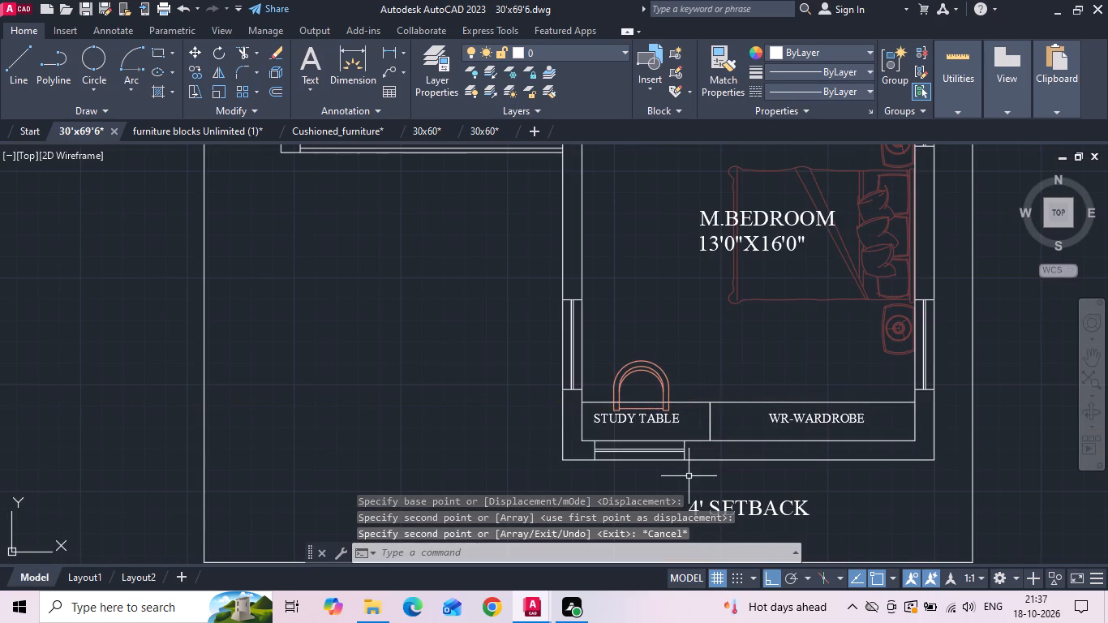
Save the drawing with the added study chair.
{"action": "key", "text": "ctrl+s"}
Erase the two square-topped washing machine views stacked below the detailed front-view washer under the reference image.
{"action": "scroll", "coordinate": [675, 427], "scroll_direction": "down", "scroll_amount": 3}
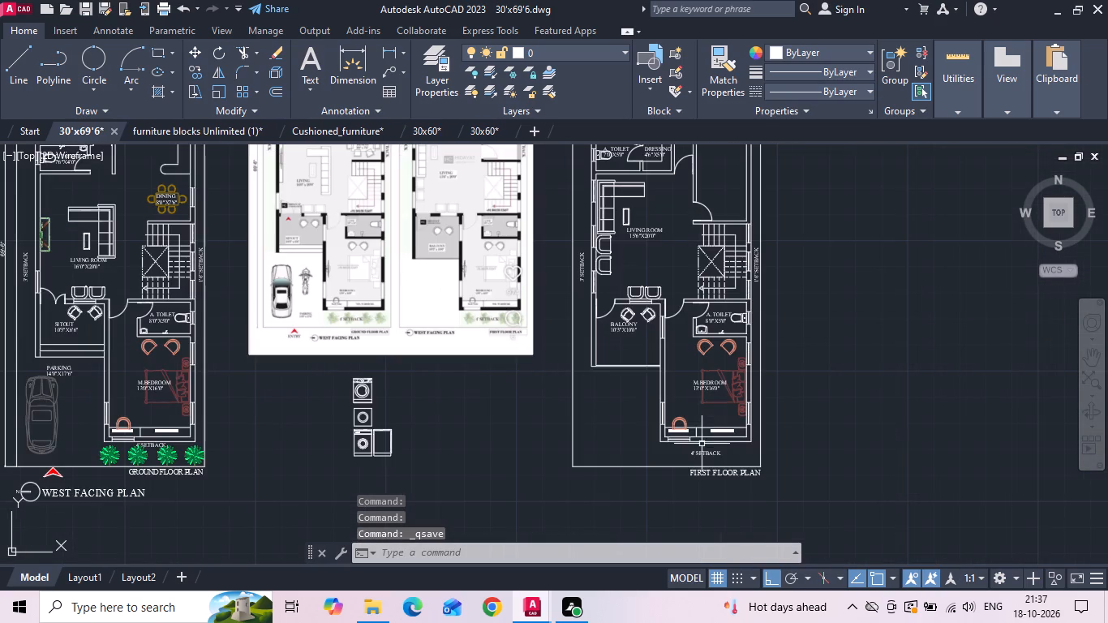
{"action": "scroll", "coordinate": [510, 397], "scroll_direction": "down", "scroll_amount": 1}
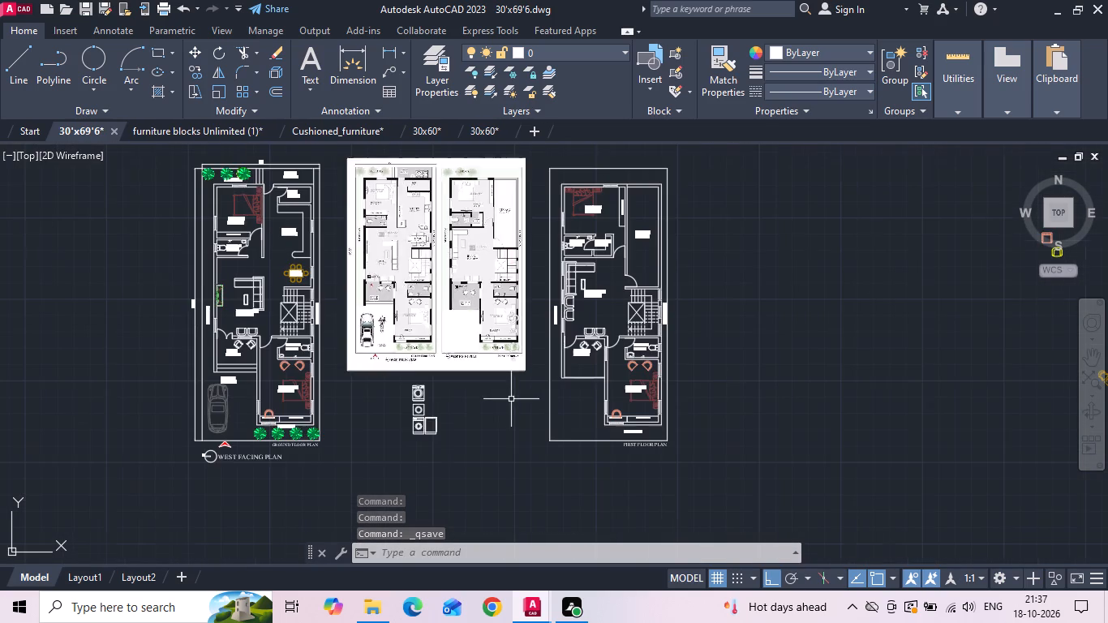
{"action": "scroll", "coordinate": [424, 394], "scroll_direction": "up", "scroll_amount": 5}
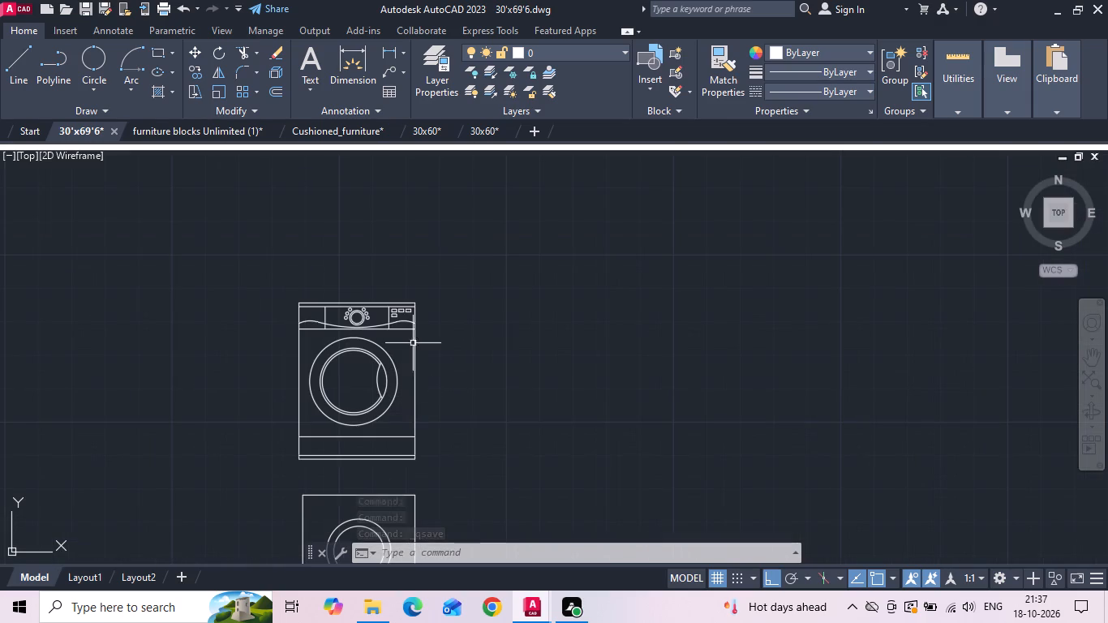
{"action": "scroll", "coordinate": [433, 283], "scroll_direction": "down", "scroll_amount": 2}
{"action": "scroll", "coordinate": [395, 484], "scroll_direction": "up", "scroll_amount": 2}
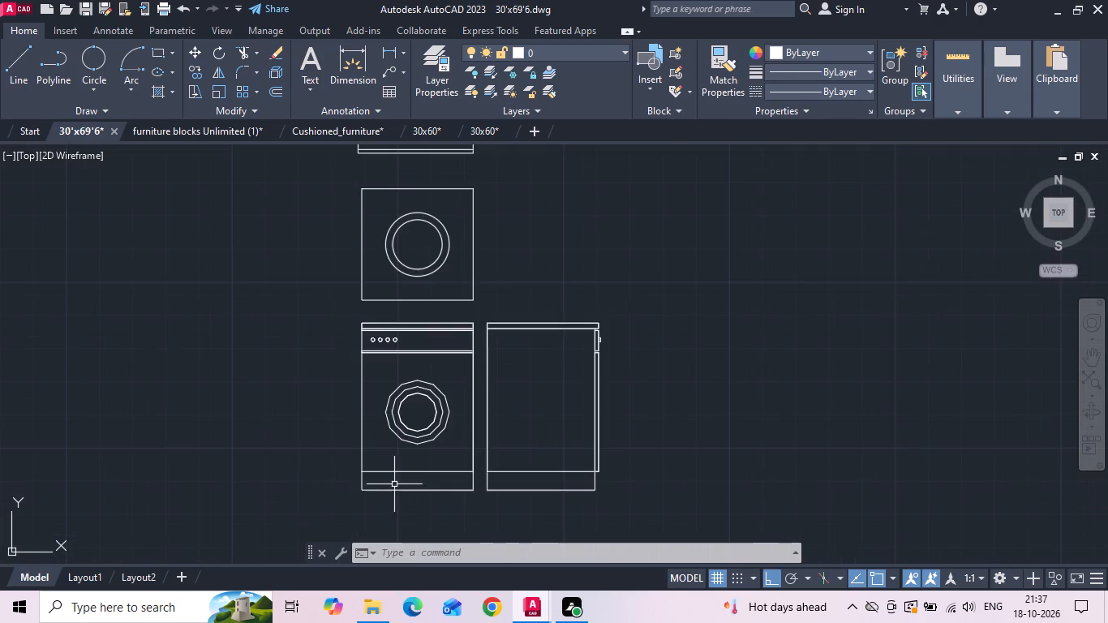
{"action": "scroll", "coordinate": [390, 475], "scroll_direction": "down", "scroll_amount": 1}
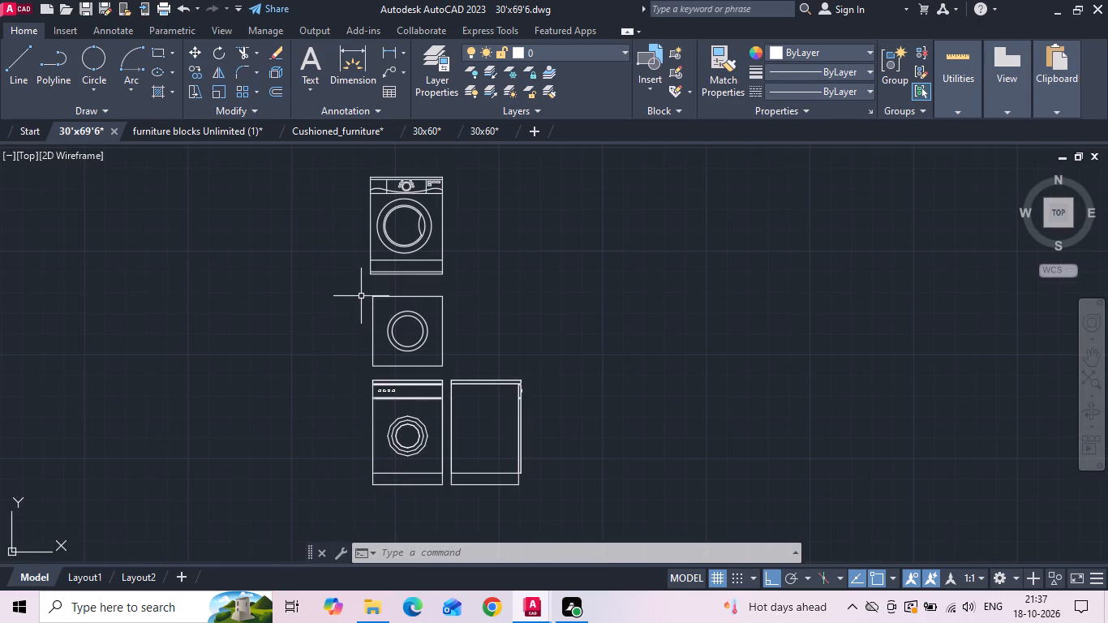
{"action": "left_click", "coordinate": [363, 294]}
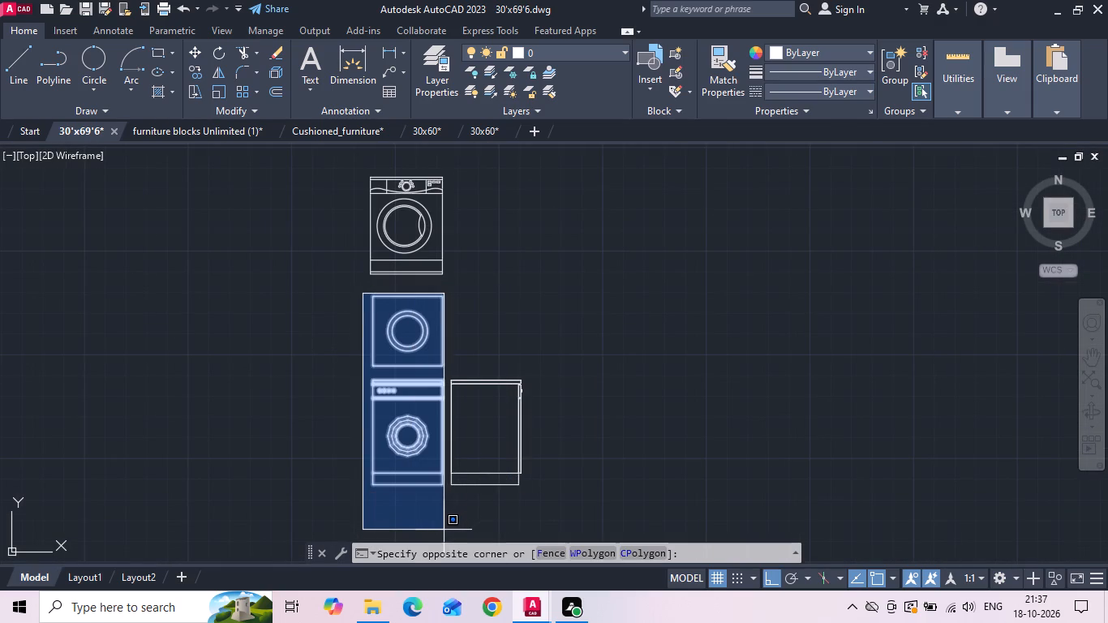
{"action": "left_click", "coordinate": [444, 530]}
{"action": "key", "text": "Delete"}
Copy the remaining detailed washing machine into the ground-floor utility, its lower corner at the 1'6" setback end of the area.
{"action": "left_click_drag", "start_coordinate": [340, 352], "coordinate": [371, 299]}
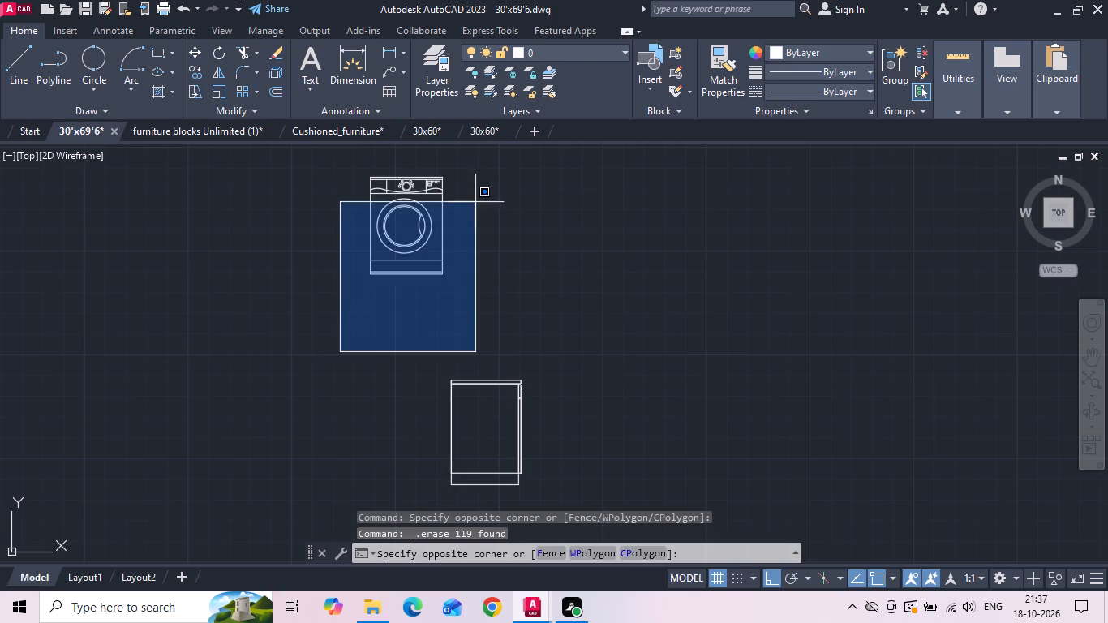
{"action": "left_click", "coordinate": [485, 166]}
{"action": "right_click", "coordinate": [487, 193]}
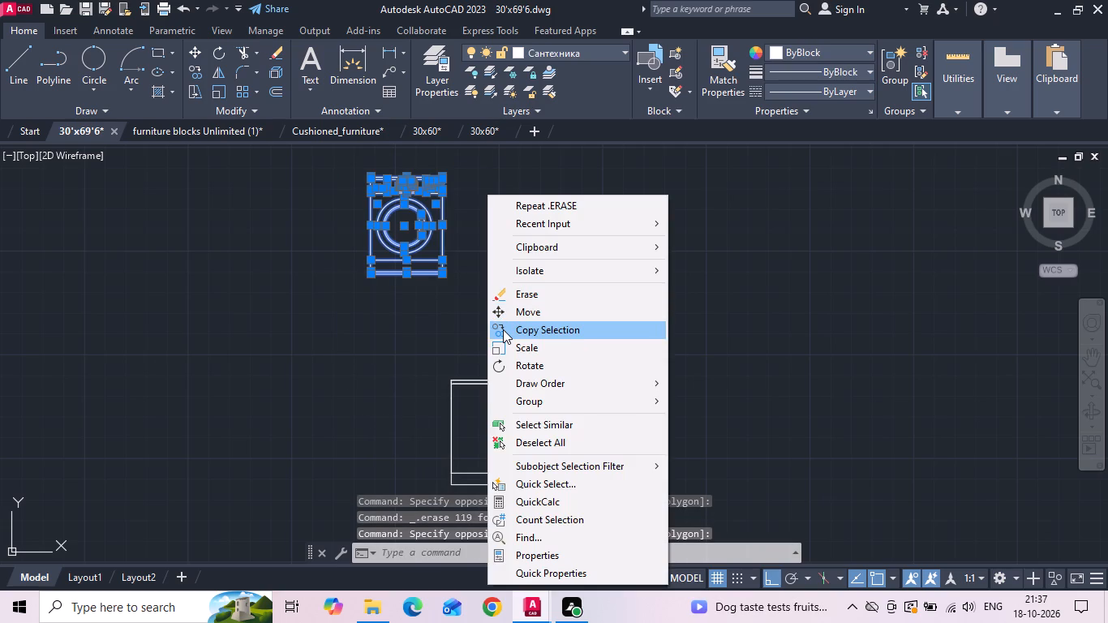
{"action": "left_click", "coordinate": [503, 329]}
{"action": "scroll", "coordinate": [441, 253], "scroll_direction": "up", "scroll_amount": 3}
{"action": "left_click", "coordinate": [441, 348]}
{"action": "scroll", "coordinate": [605, 390], "scroll_direction": "down", "scroll_amount": 2}
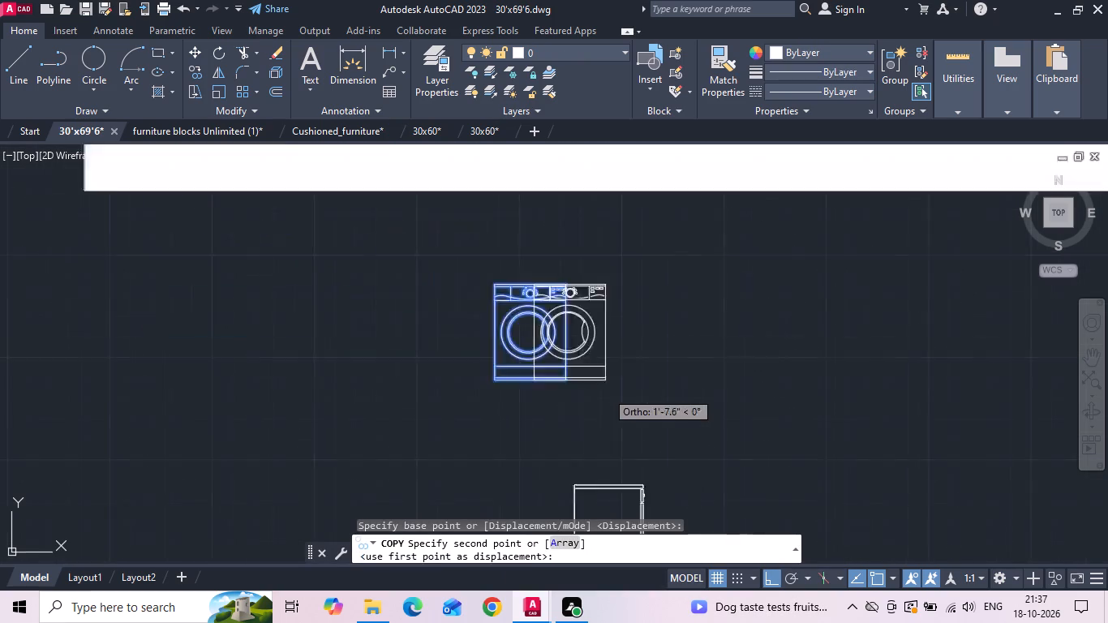
{"action": "scroll", "coordinate": [610, 395], "scroll_direction": "down", "scroll_amount": 5}
{"action": "scroll", "coordinate": [470, 198], "scroll_direction": "up", "scroll_amount": 4}
{"action": "scroll", "coordinate": [468, 247], "scroll_direction": "down", "scroll_amount": 1}
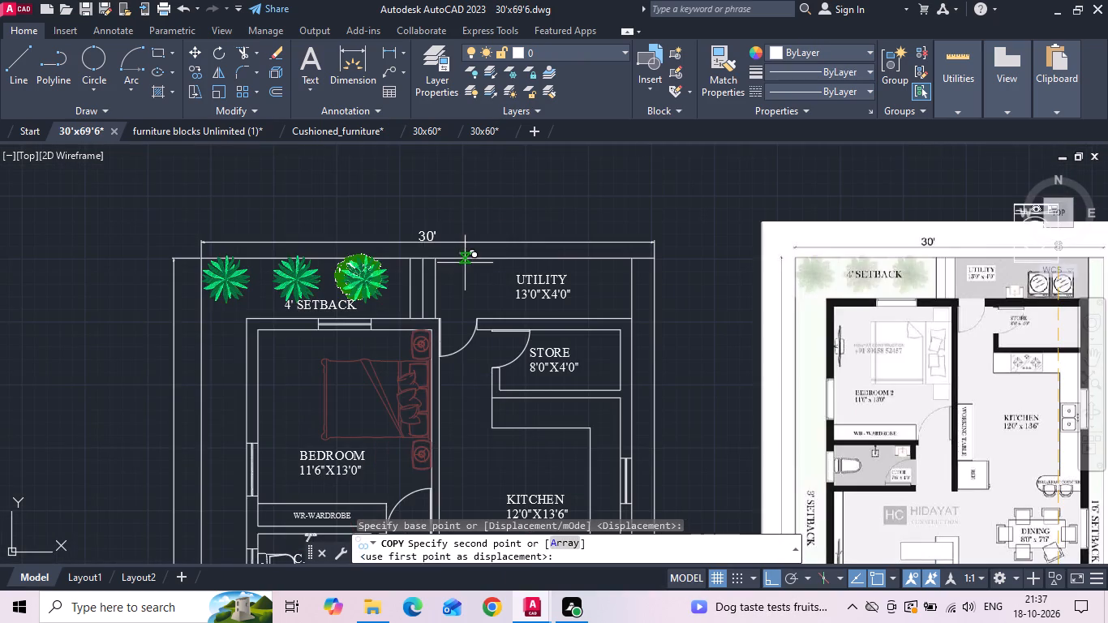
{"action": "scroll", "coordinate": [544, 271], "scroll_direction": "up", "scroll_amount": 1}
{"action": "left_click", "coordinate": [679, 345]}
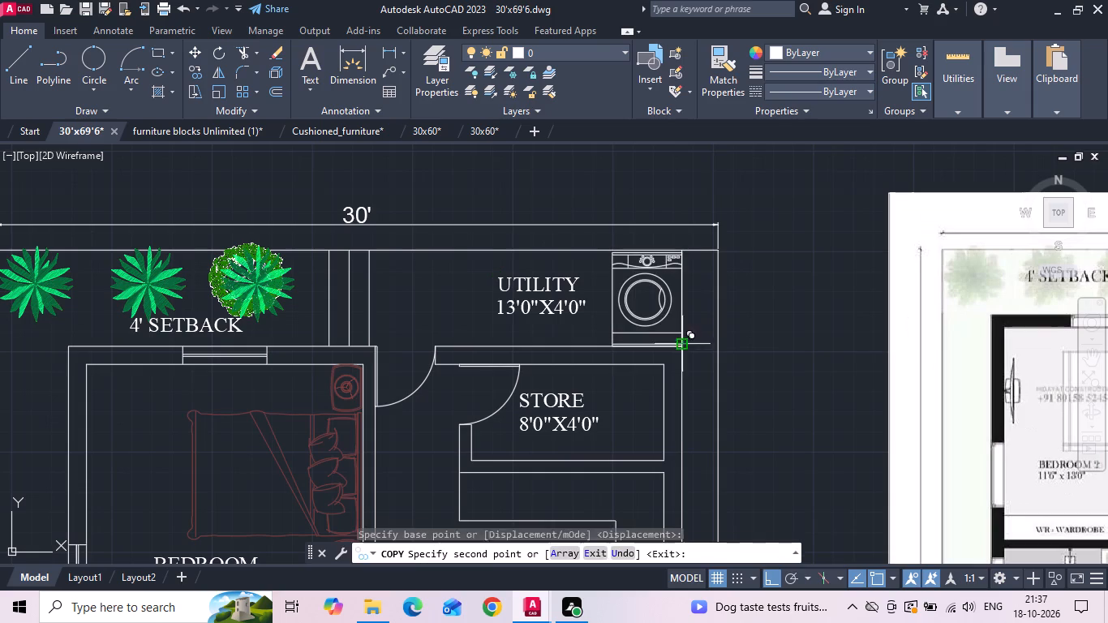
{"action": "key", "text": "Escape"}
Scale down the copied washing machine in the ground-floor utility about the midpoint of its bottom edge.
{"action": "left_click_drag", "start_coordinate": [593, 228], "coordinate": [609, 256]}
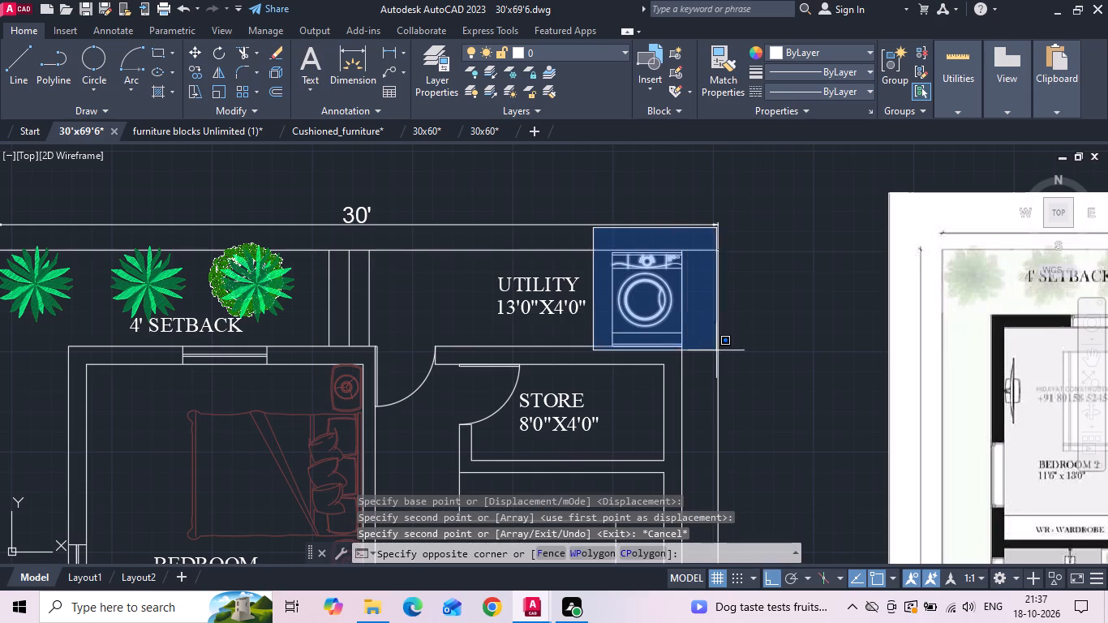
{"action": "left_click", "coordinate": [724, 359]}
{"action": "right_click", "coordinate": [722, 359]}
{"action": "left_click", "coordinate": [754, 352]}
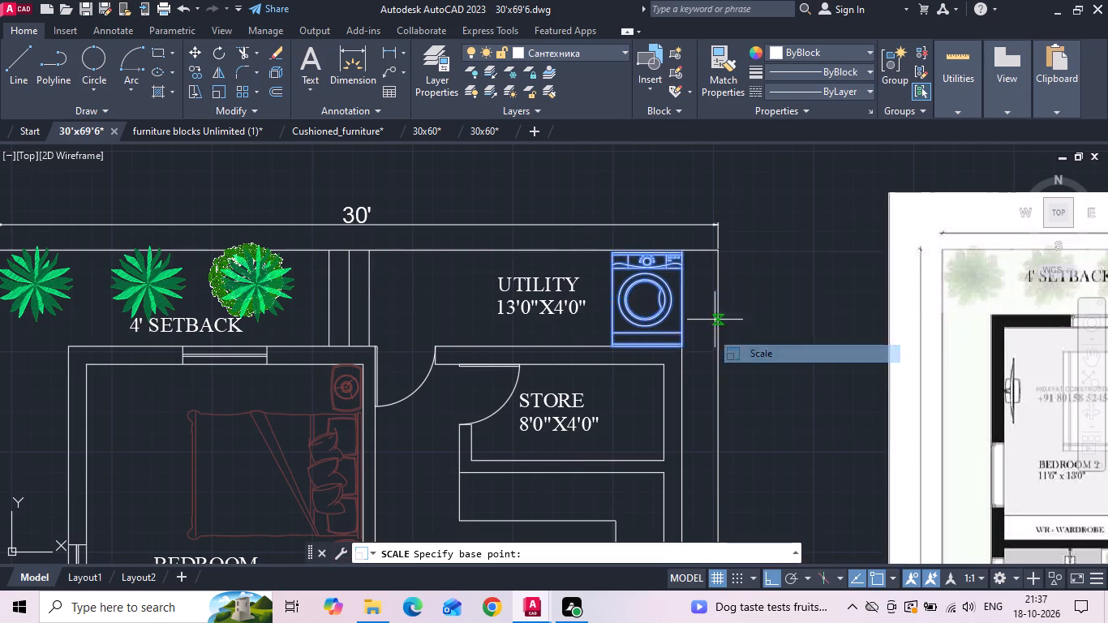
{"action": "scroll", "coordinate": [675, 317], "scroll_direction": "up", "scroll_amount": 1}
{"action": "left_click", "coordinate": [626, 364]}
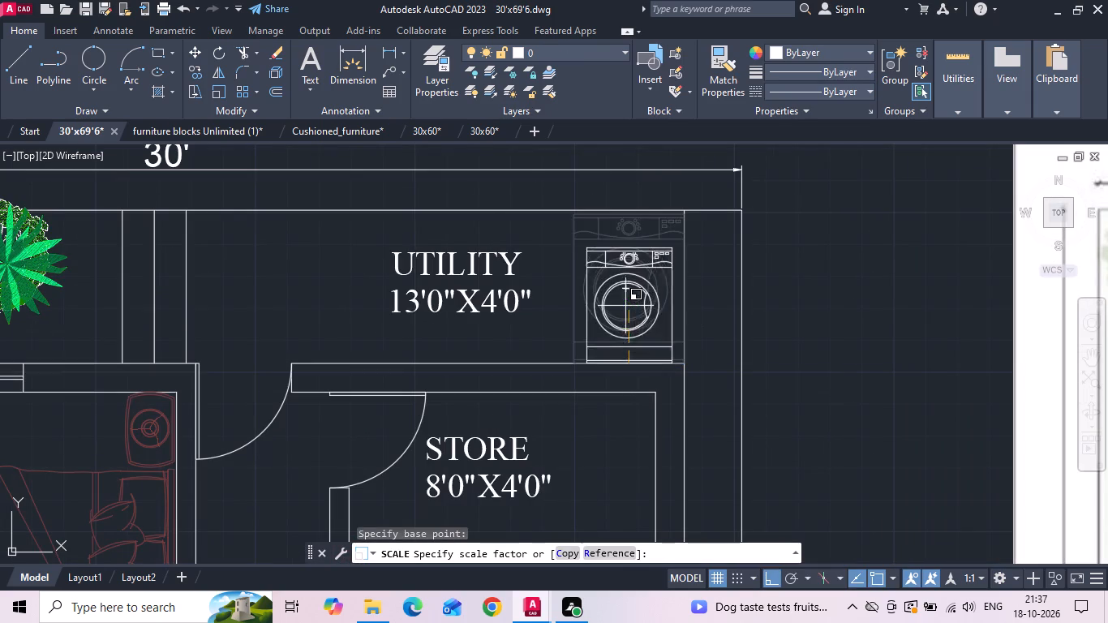
{"action": "scroll", "coordinate": [617, 308], "scroll_direction": "down", "scroll_amount": 2}
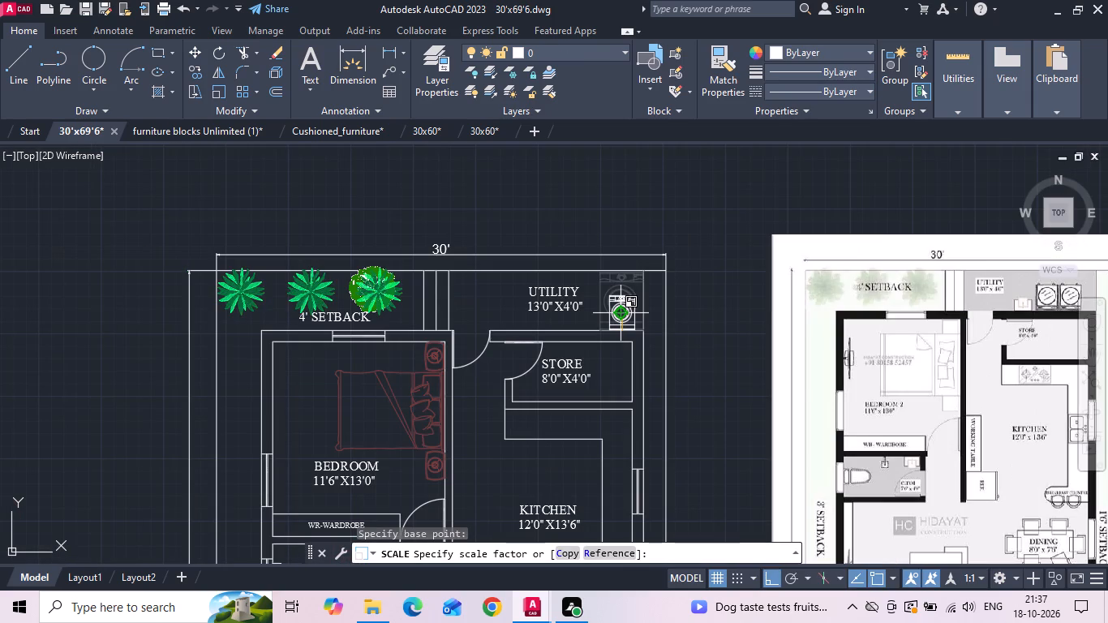
{"action": "scroll", "coordinate": [617, 308], "scroll_direction": "up", "scroll_amount": 2}
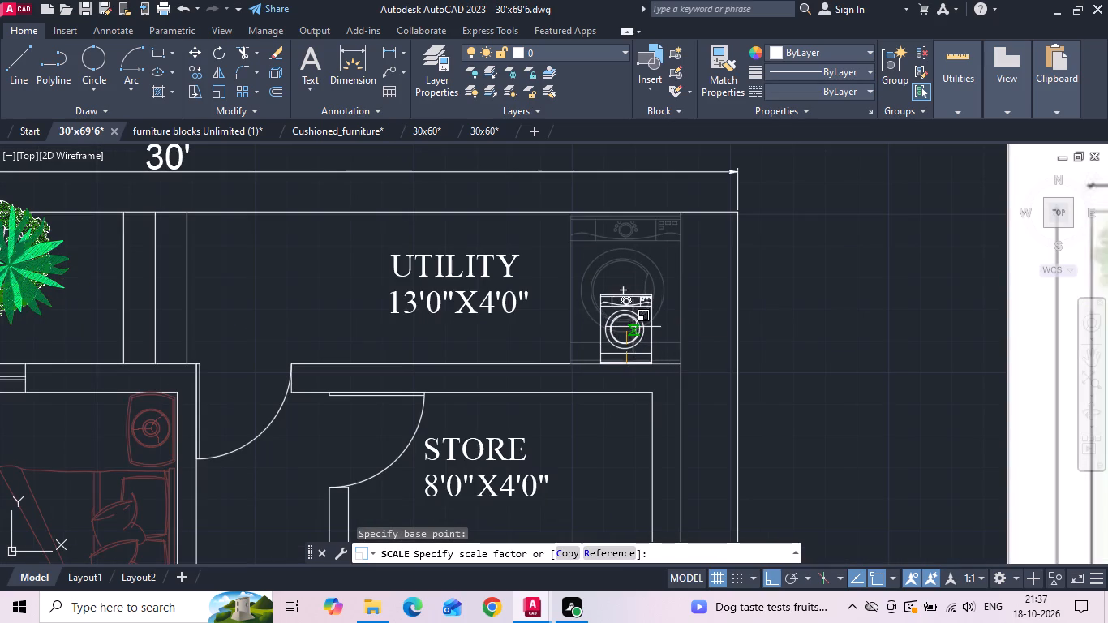
{"action": "scroll", "coordinate": [651, 318], "scroll_direction": "up", "scroll_amount": 1}
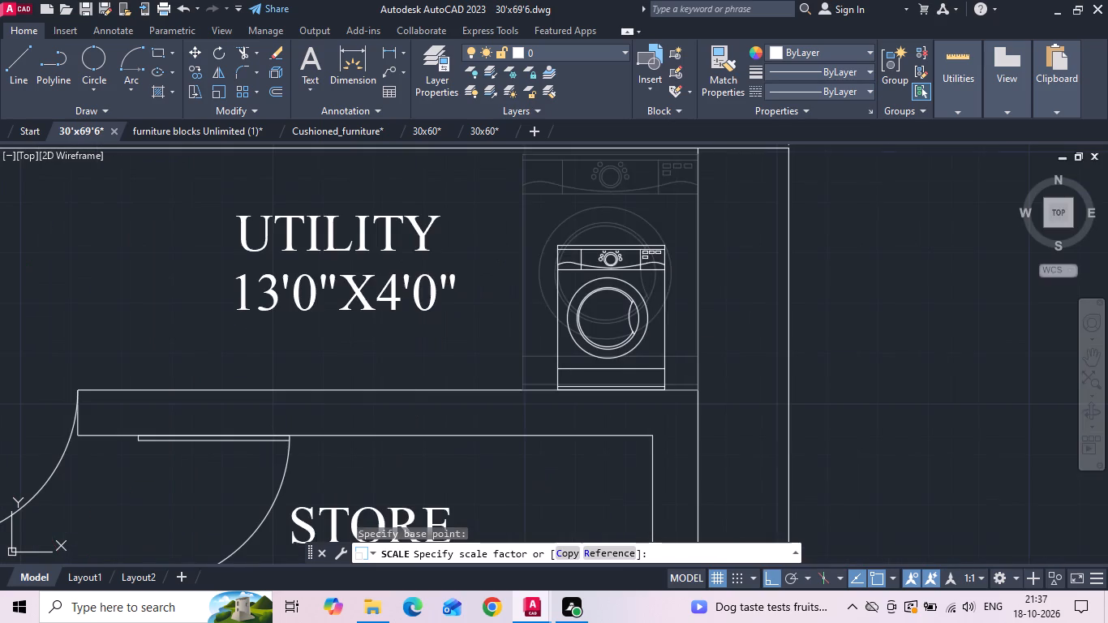
{"action": "left_click", "coordinate": [651, 317]}
Scale the utility washing machine down slightly further, using its bottom-edge midpoint as the base.
{"action": "left_click_drag", "start_coordinate": [531, 211], "coordinate": [530, 229]}
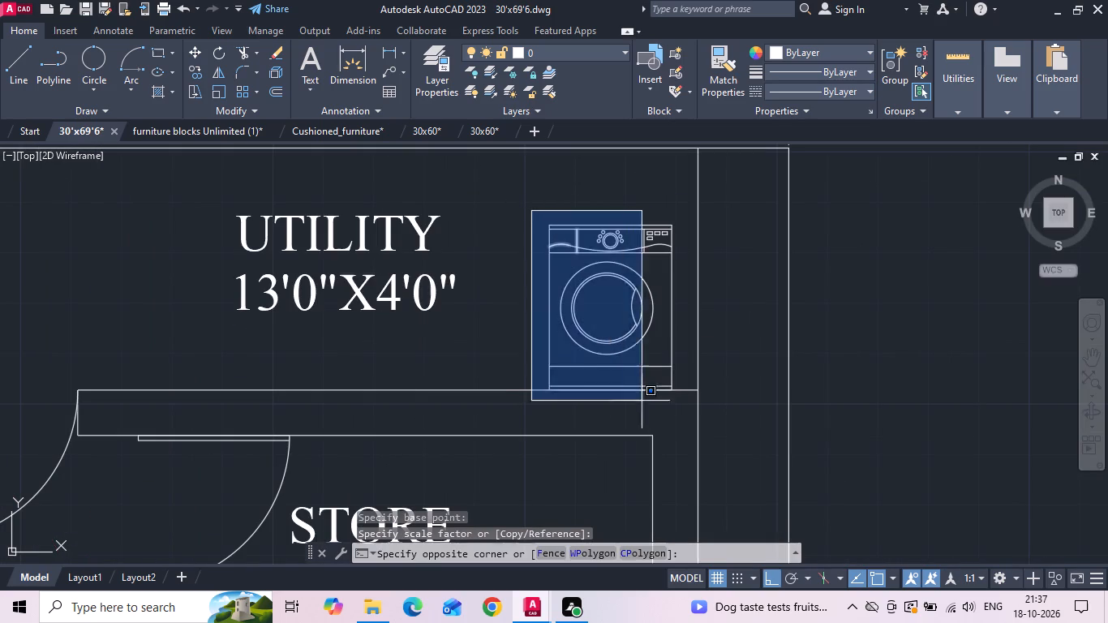
{"action": "left_click", "coordinate": [695, 415]}
{"action": "right_click", "coordinate": [571, 317]}
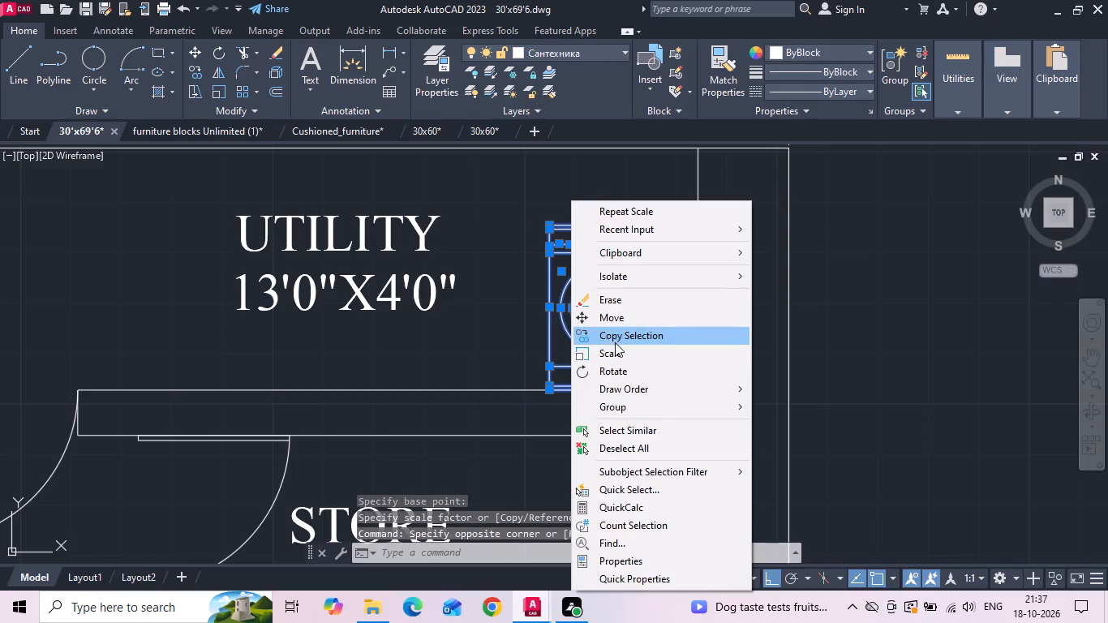
{"action": "left_click", "coordinate": [617, 352]}
{"action": "left_click", "coordinate": [609, 395]}
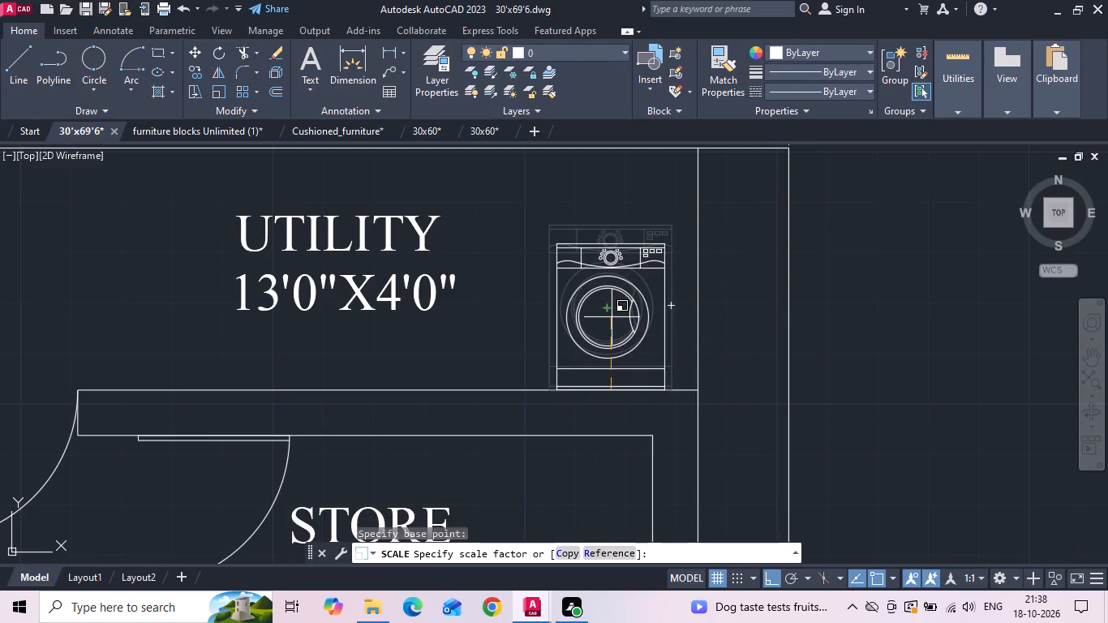
{"action": "left_click", "coordinate": [612, 317]}
{"action": "scroll", "coordinate": [505, 253], "scroll_direction": "down", "scroll_amount": 3}
{"action": "scroll", "coordinate": [603, 281], "scroll_direction": "up", "scroll_amount": 3}
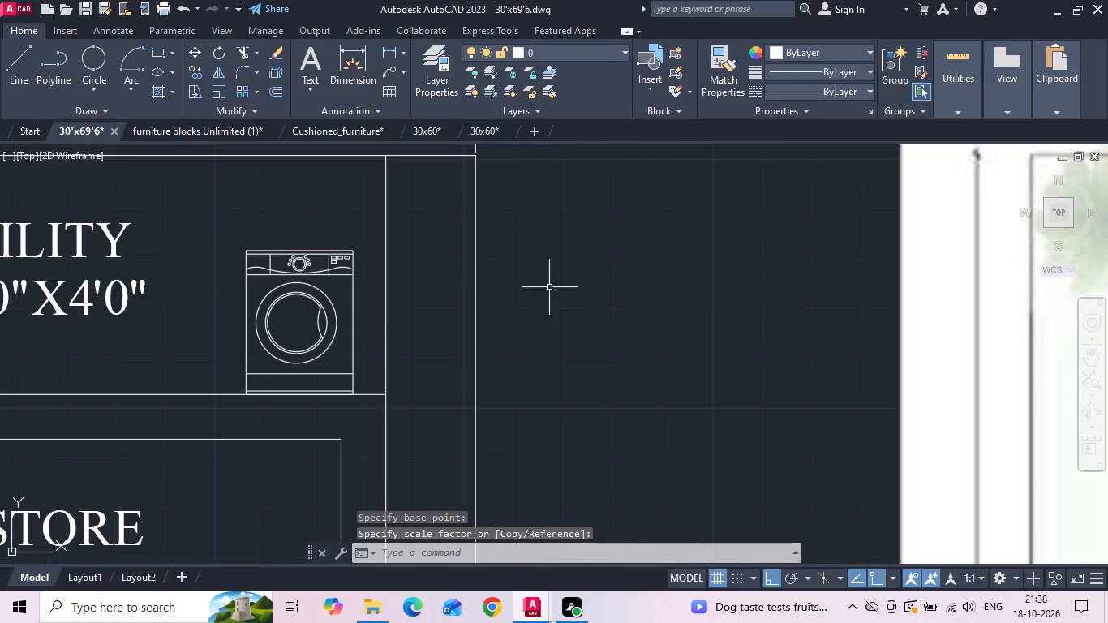
Move the washing machine a short distance horizontally along the store wall, away from the 1'6" setback side.
{"action": "middle_click_drag", "start_coordinate": [374, 248], "coordinate": [527, 261]}
{"action": "left_click_drag", "start_coordinate": [376, 258], "coordinate": [381, 265]}
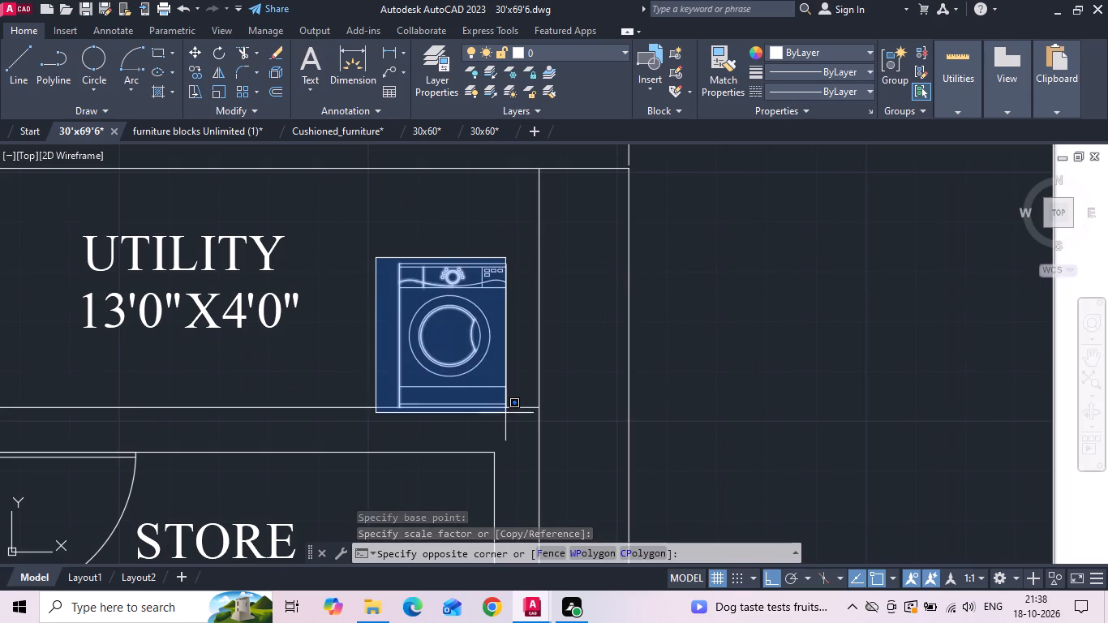
{"action": "left_click", "coordinate": [513, 418]}
{"action": "right_click", "coordinate": [559, 337]}
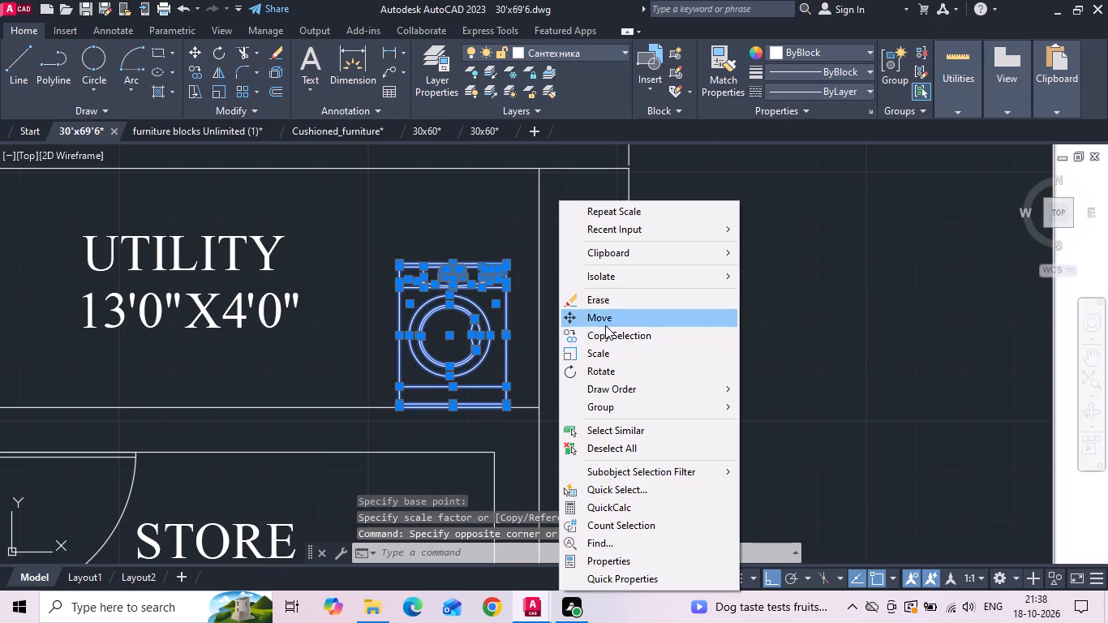
{"action": "left_click", "coordinate": [605, 325]}
{"action": "left_click", "coordinate": [789, 335]}
{"action": "left_click", "coordinate": [760, 335]}
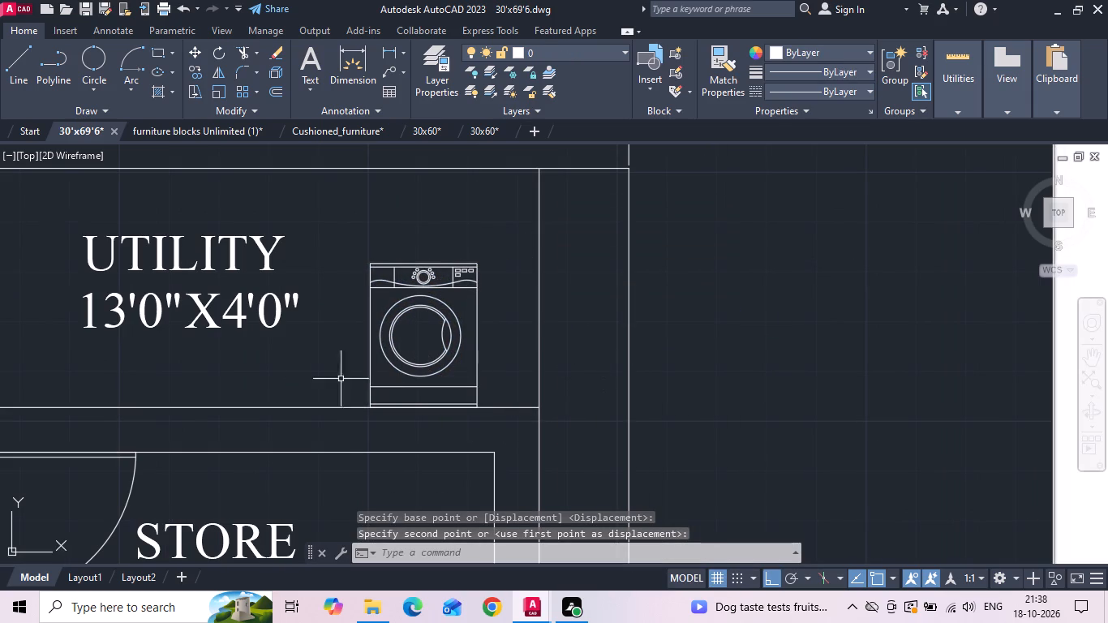
Copy the washing machine horizontally toward the UTILITY label, leaving a small gap between the two machines.
{"action": "left_click", "coordinate": [350, 421]}
{"action": "left_click", "coordinate": [487, 247]}
{"action": "right_click", "coordinate": [487, 247]}
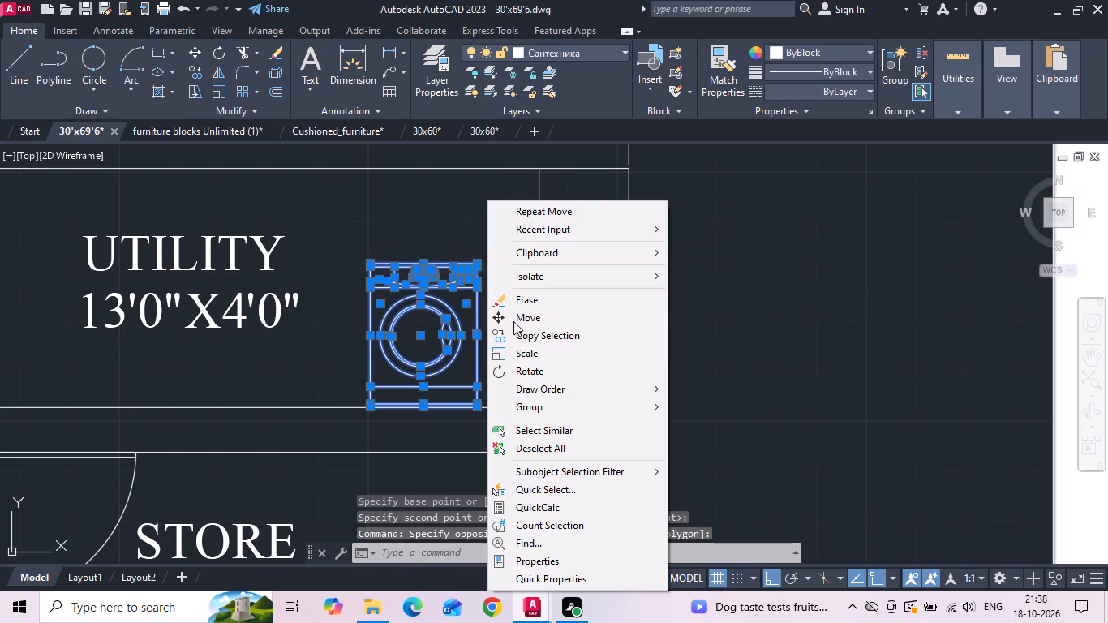
{"action": "left_click", "coordinate": [524, 342]}
{"action": "left_click", "coordinate": [739, 350]}
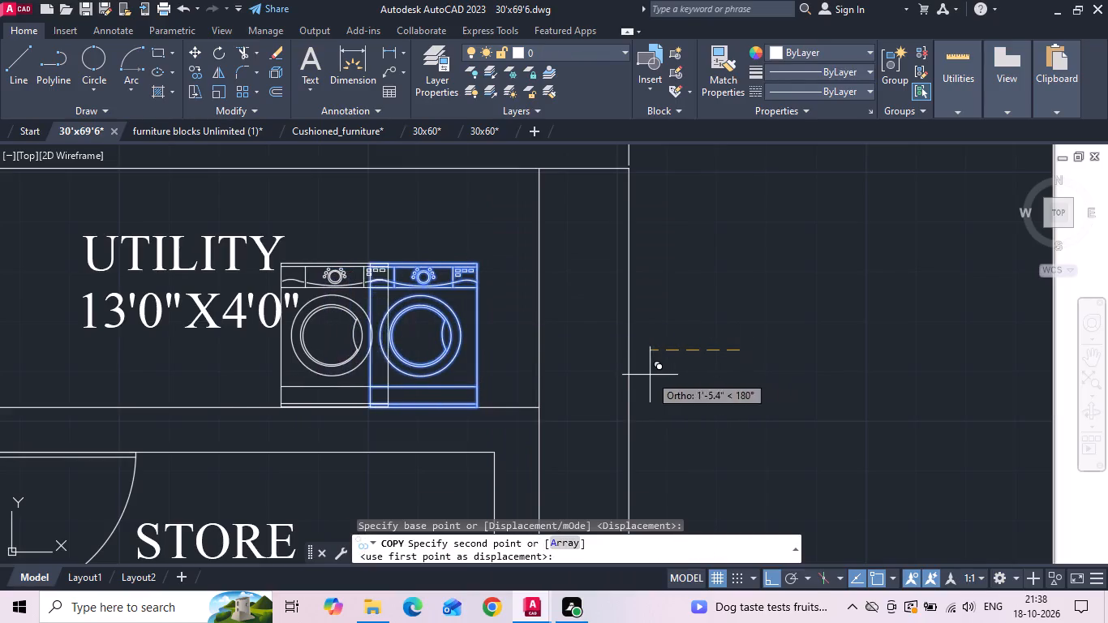
{"action": "scroll", "coordinate": [615, 377], "scroll_direction": "up", "scroll_amount": 2}
{"action": "left_click", "coordinate": [615, 377]}
{"action": "scroll", "coordinate": [663, 380], "scroll_direction": "down", "scroll_amount": 3}
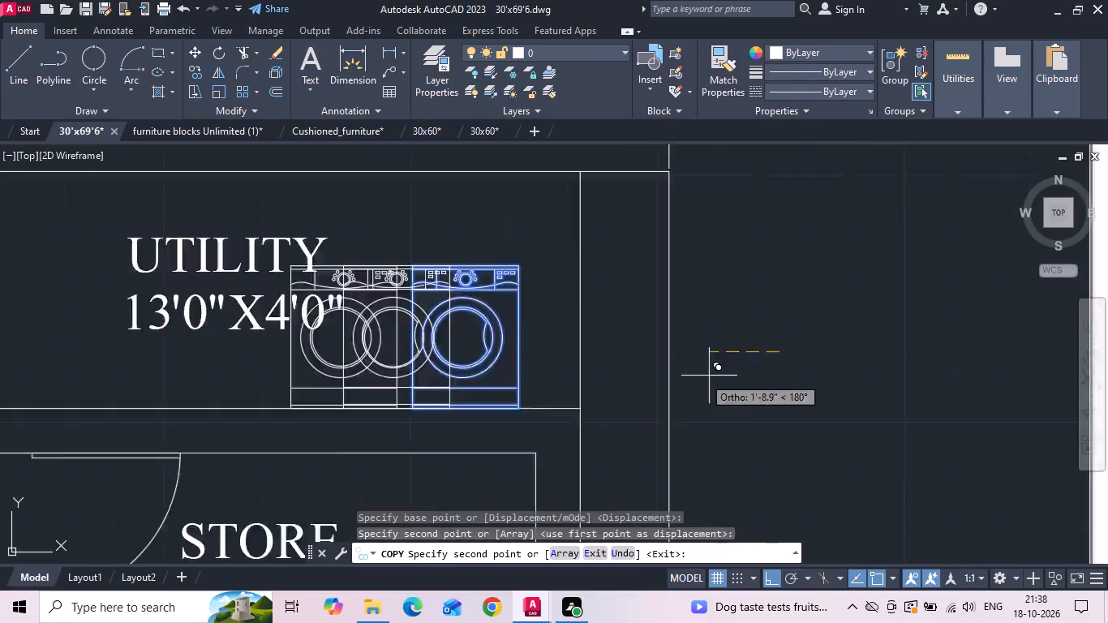
{"action": "key", "text": "Escape"}
Move the UTILITY 13'0"X4'0" label horizontally away from the washing machines so it clears them.
{"action": "left_click", "coordinate": [340, 324]}
{"action": "left_click", "coordinate": [350, 322]}
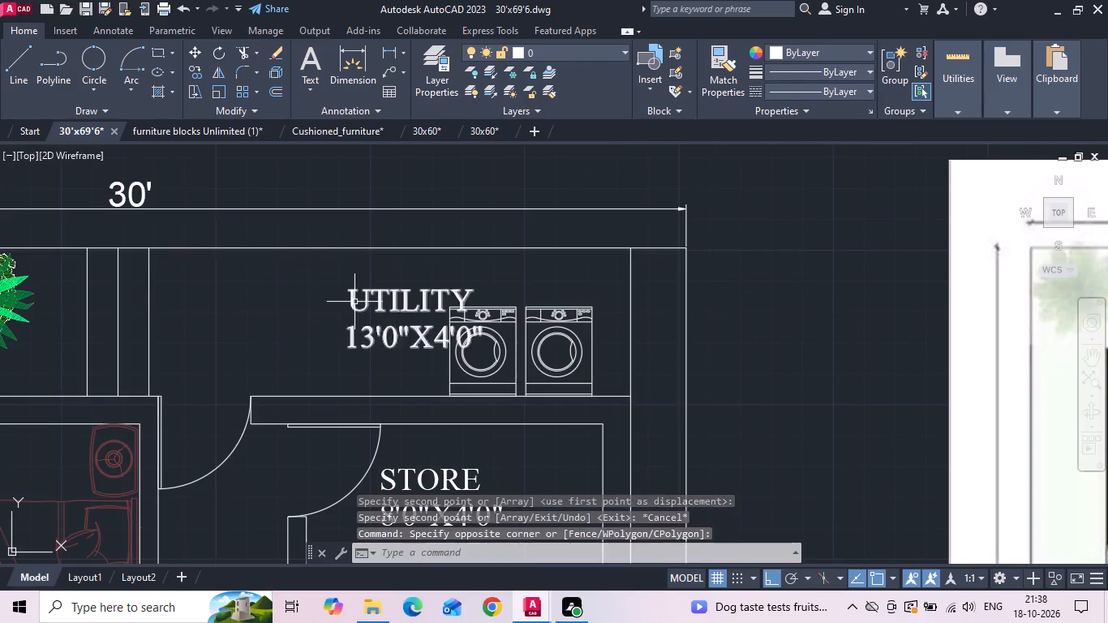
{"action": "left_click", "coordinate": [354, 301]}
{"action": "right_click", "coordinate": [354, 301]}
{"action": "left_click", "coordinate": [410, 299]}
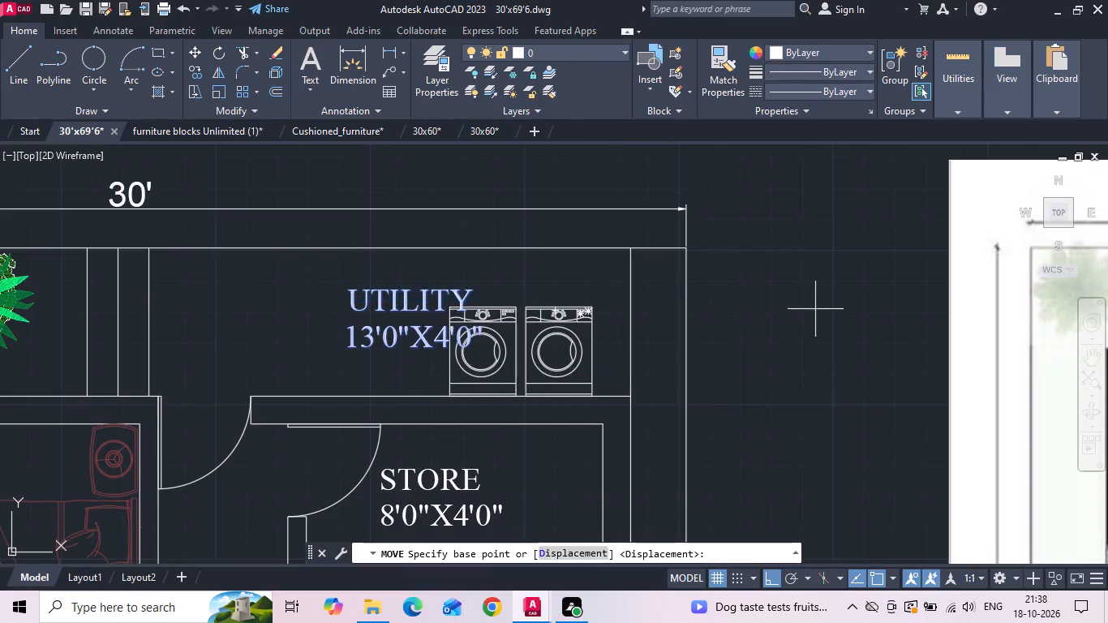
{"action": "left_click", "coordinate": [815, 309]}
{"action": "left_click", "coordinate": [745, 317]}
{"action": "scroll", "coordinate": [416, 372], "scroll_direction": "down", "scroll_amount": 1}
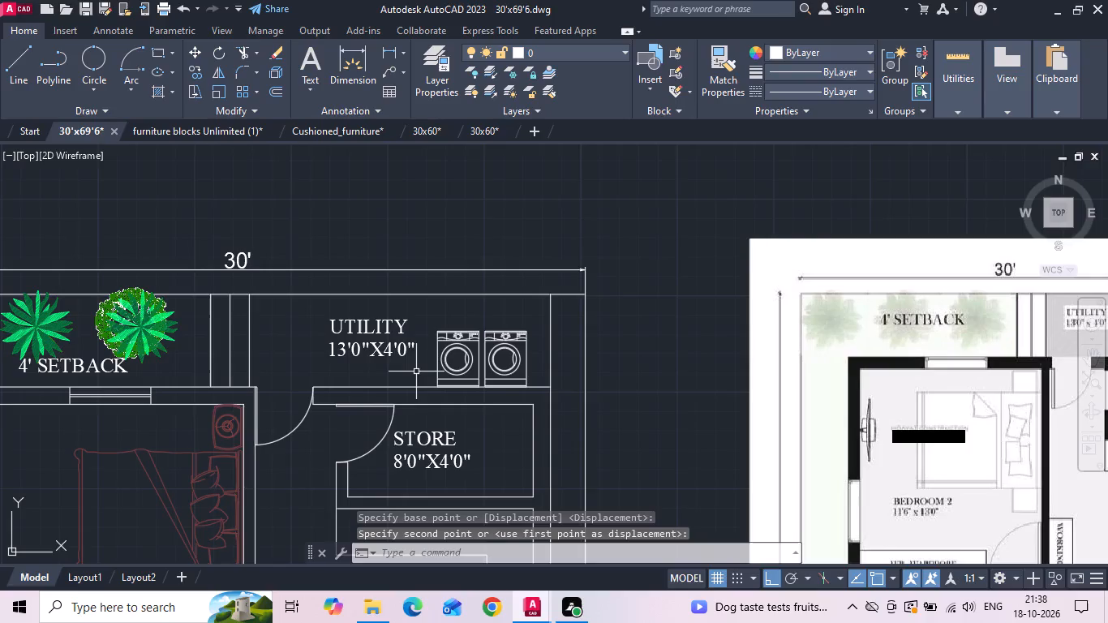
Copy the washbasin from the ground-floor C. Toilet into the utility, just below the room label near the store wall.
{"action": "scroll", "coordinate": [414, 373], "scroll_direction": "down", "scroll_amount": 2}
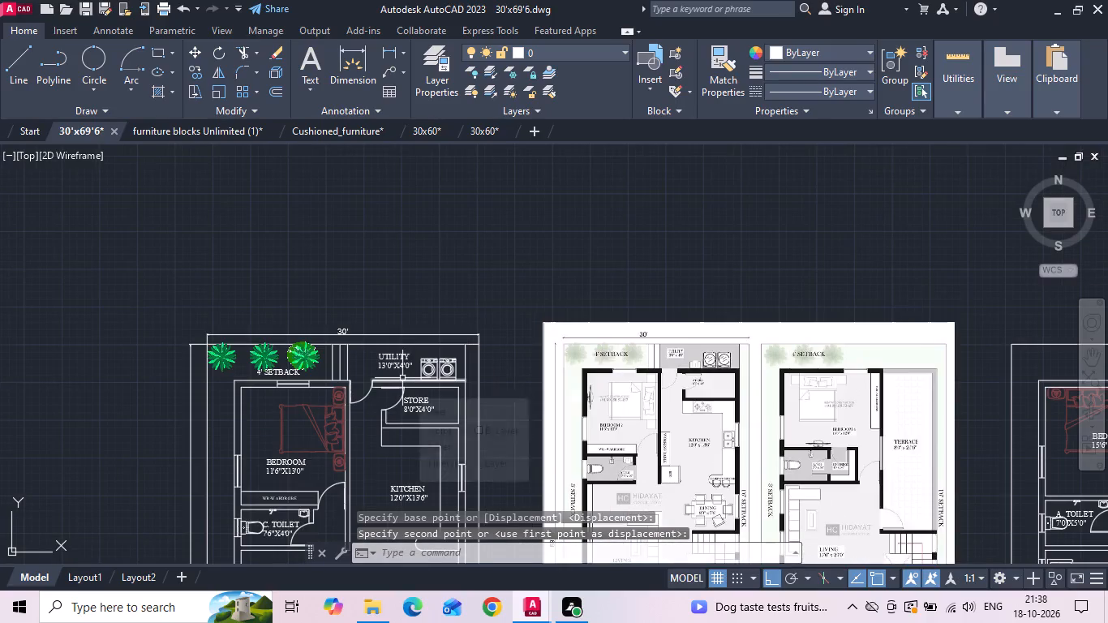
{"action": "middle_click_drag", "start_coordinate": [330, 485], "coordinate": [329, 415]}
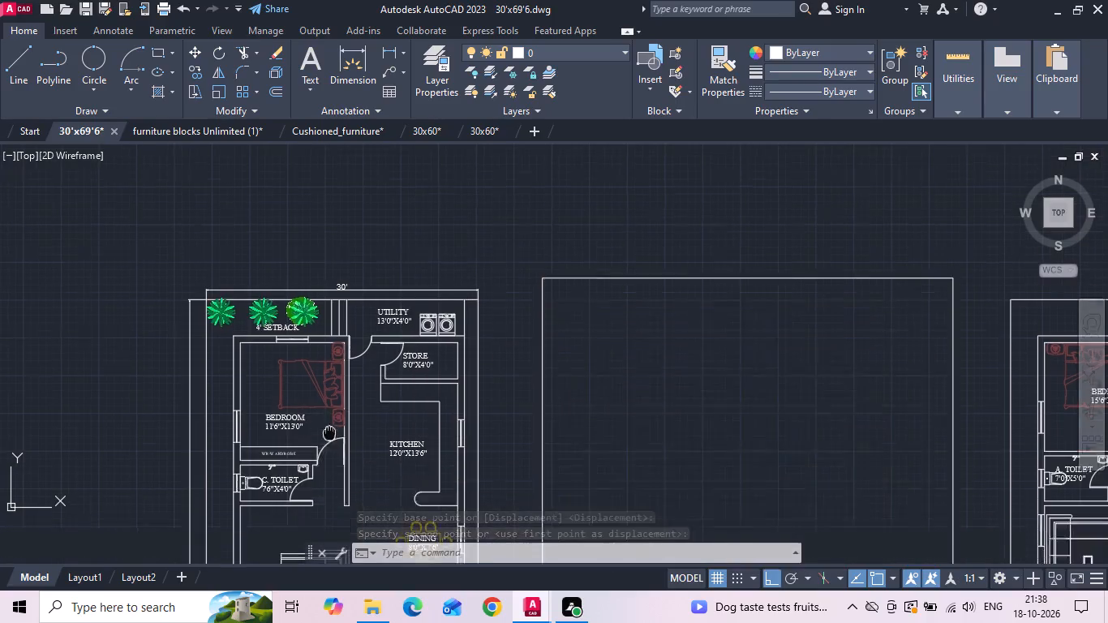
{"action": "middle_click_drag", "start_coordinate": [329, 415], "coordinate": [354, 328]}
{"action": "scroll", "coordinate": [309, 372], "scroll_direction": "up", "scroll_amount": 2}
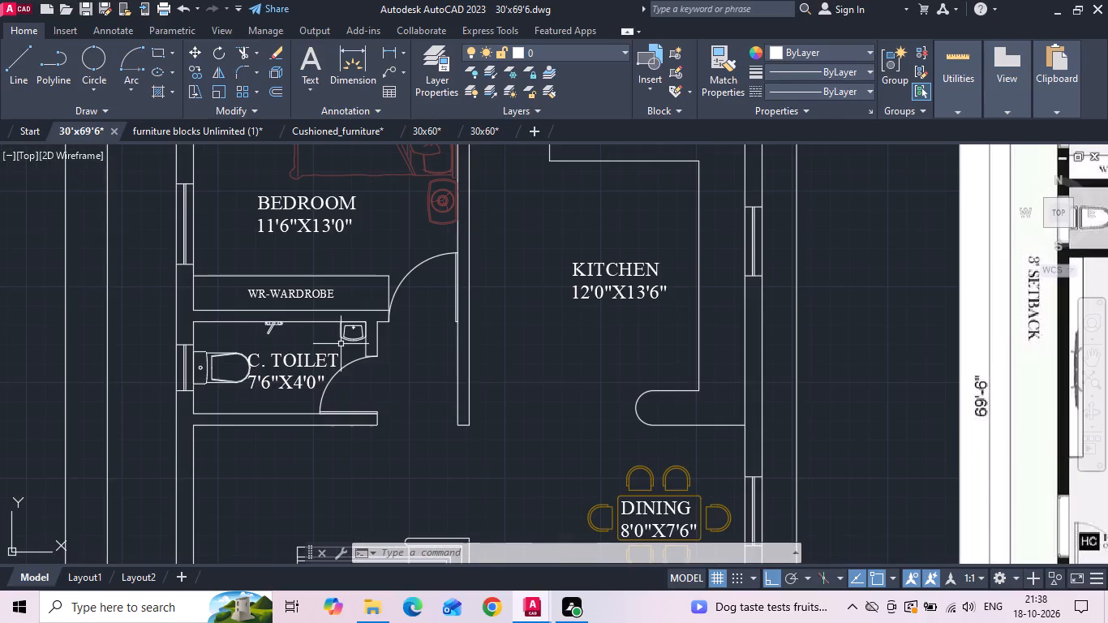
{"action": "left_click", "coordinate": [341, 337]}
{"action": "right_click", "coordinate": [341, 337]}
{"action": "left_click", "coordinate": [381, 320]}
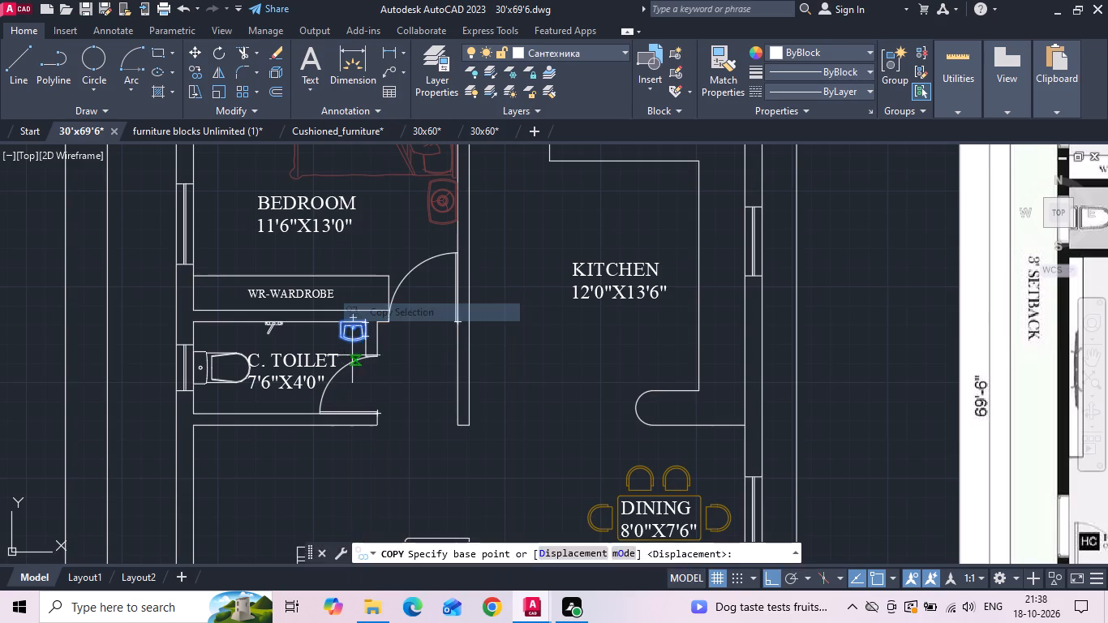
{"action": "left_click", "coordinate": [350, 359]}
{"action": "scroll", "coordinate": [486, 414], "scroll_direction": "down", "scroll_amount": 1}
{"action": "left_click_drag", "start_coordinate": [771, 579], "coordinate": [767, 571]}
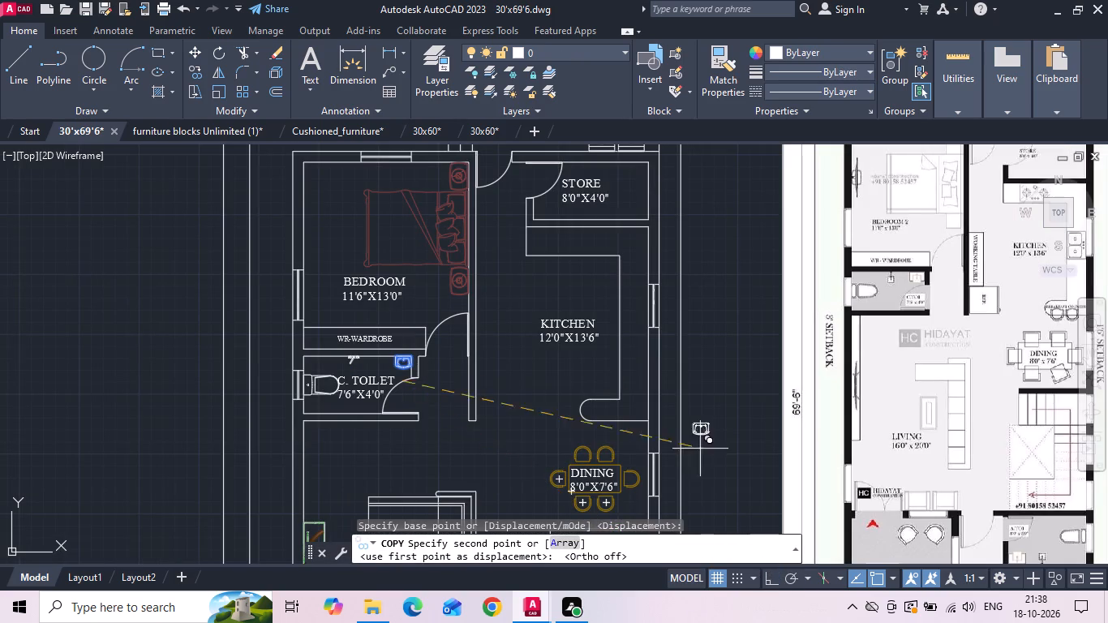
{"action": "middle_click_drag", "start_coordinate": [589, 200], "coordinate": [552, 409]}
{"action": "scroll", "coordinate": [549, 416], "scroll_direction": "up", "scroll_amount": 2}
{"action": "left_click", "coordinate": [486, 350]}
{"action": "key", "text": "Escape"}
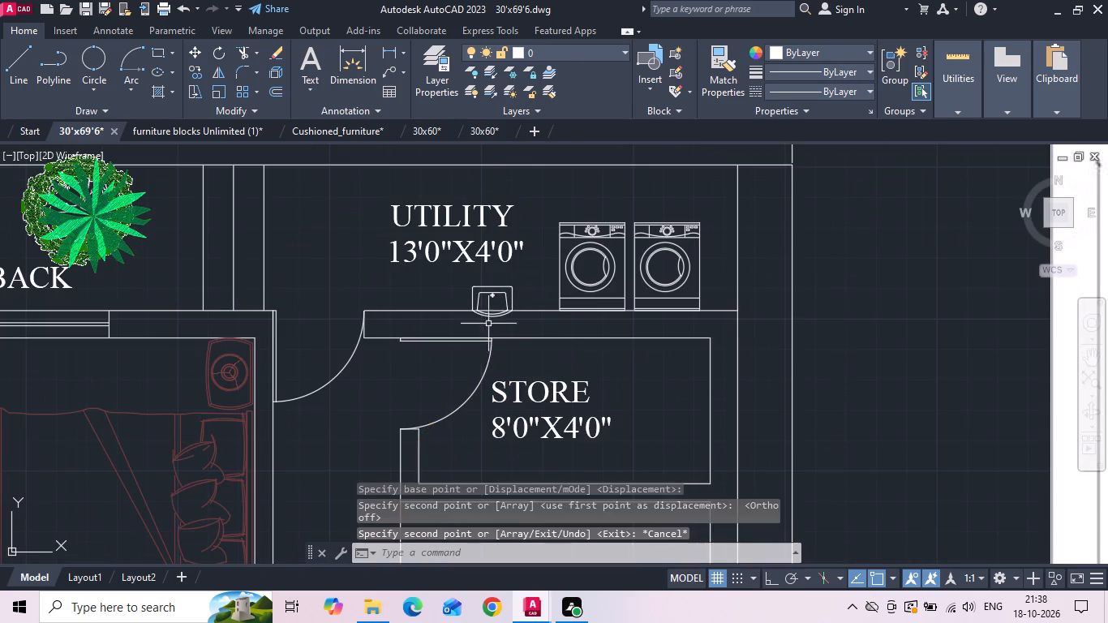
Mirror the utility washbasin about a horizontal line so its curved front faces away from the store wall, erasing the original.
{"action": "scroll", "coordinate": [522, 270], "scroll_direction": "up", "scroll_amount": 3}
{"action": "left_click_drag", "start_coordinate": [509, 298], "coordinate": [434, 329]}
{"action": "left_click", "coordinate": [333, 354]}
{"action": "type", "text": "MI"}
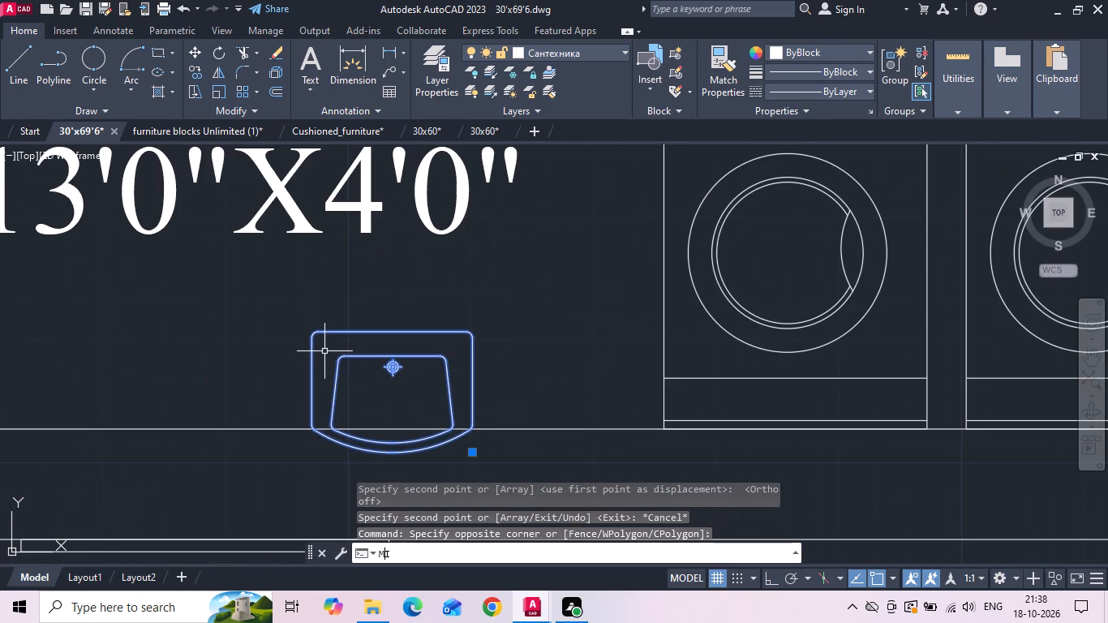
{"action": "key", "text": "space"}
{"action": "key", "text": "F8"}
{"action": "left_click_drag", "start_coordinate": [419, 342], "coordinate": [406, 342]}
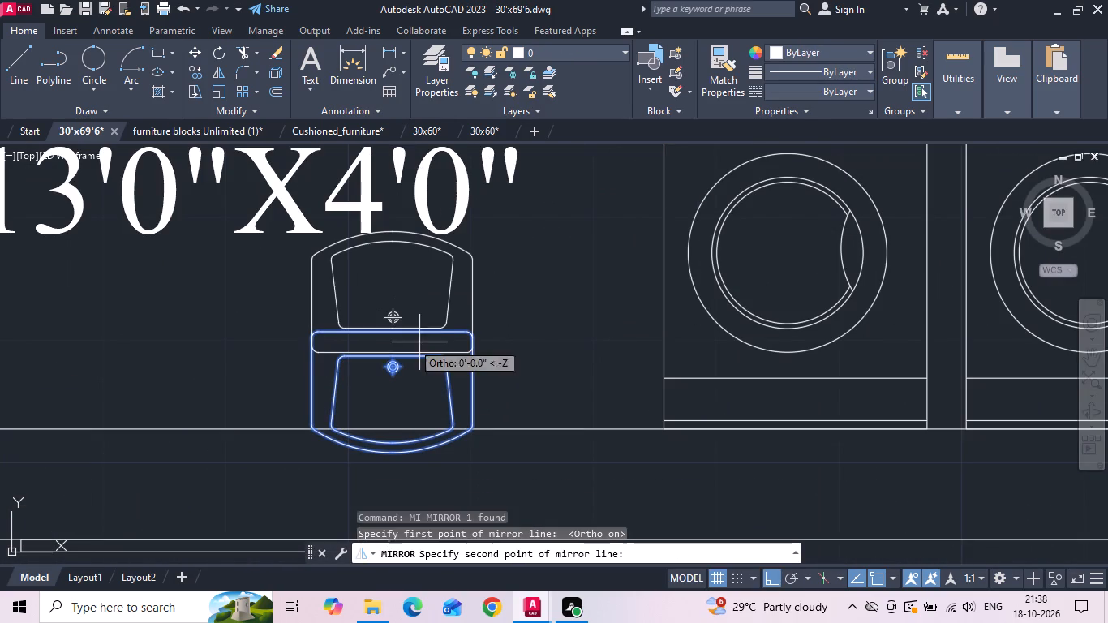
{"action": "left_click", "coordinate": [367, 342]}
{"action": "type", "text": "Y"}
{"action": "key", "text": "space"}
Move the mirrored washbasin straight down by its back-edge midpoint until it sits against the store wall line.
{"action": "left_click", "coordinate": [473, 294]}
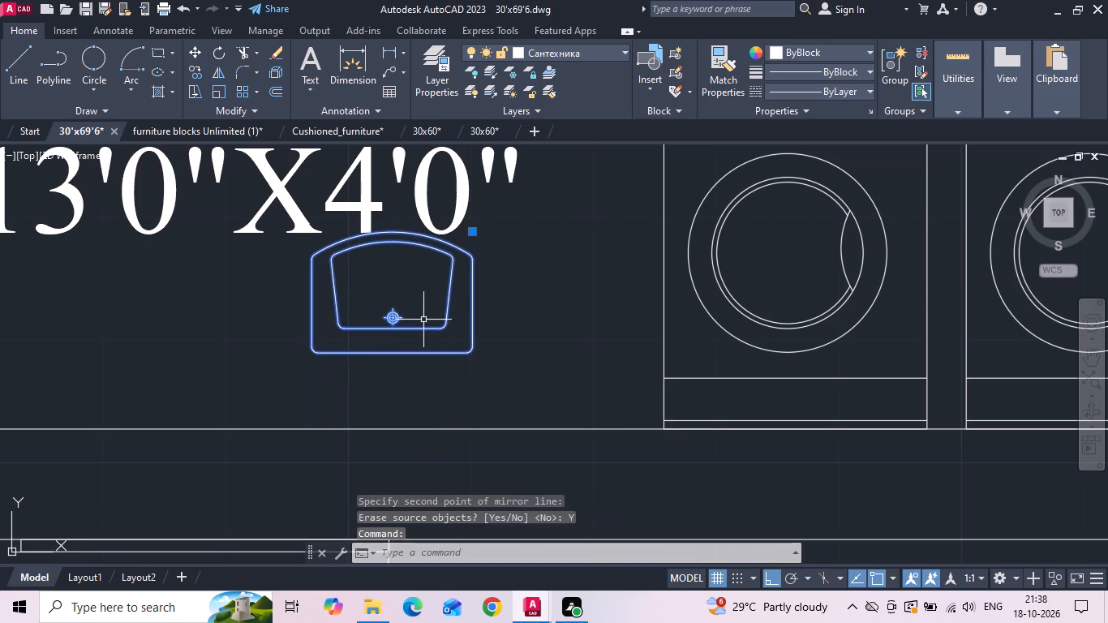
{"action": "right_click", "coordinate": [421, 320]}
{"action": "left_click", "coordinate": [470, 292]}
{"action": "left_click", "coordinate": [393, 353]}
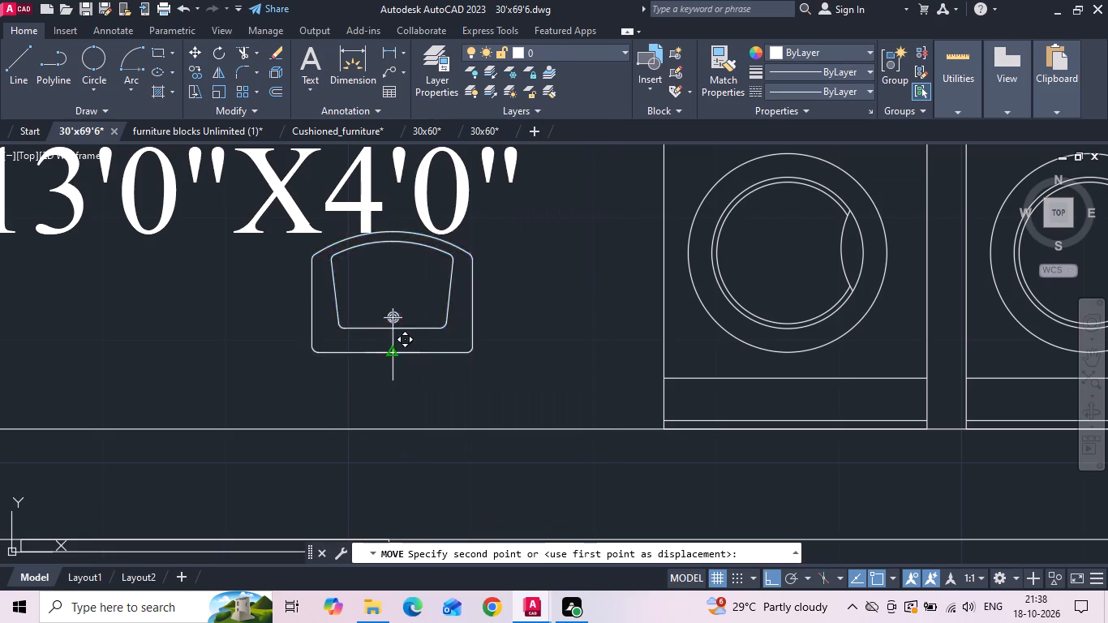
{"action": "scroll", "coordinate": [450, 340], "scroll_direction": "down", "scroll_amount": 2}
{"action": "left_click", "coordinate": [295, 380]}
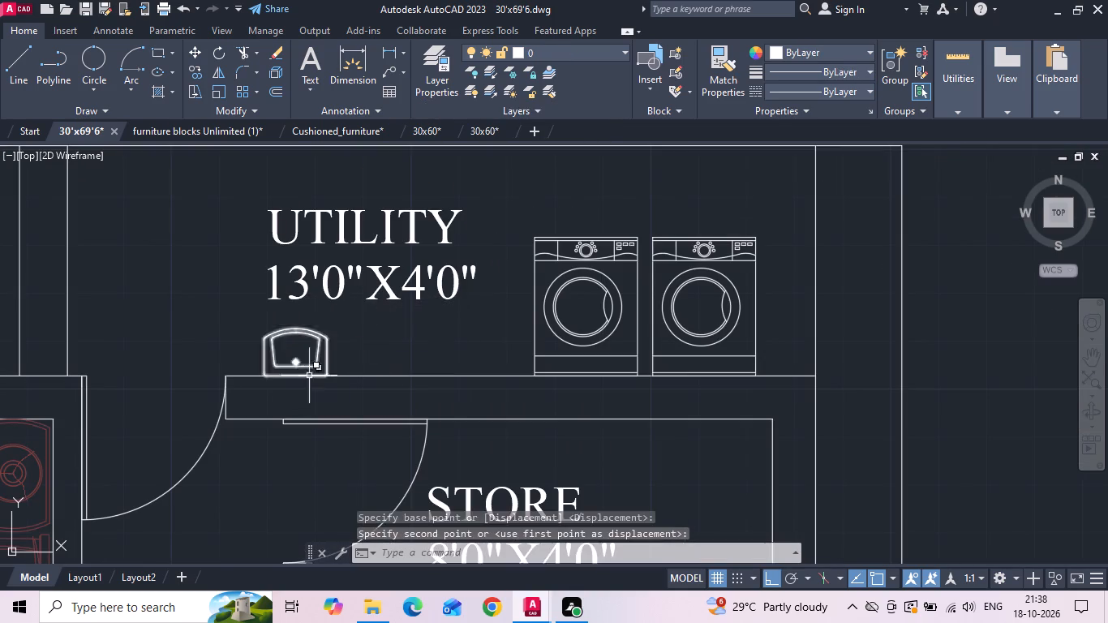
{"action": "middle_click_drag", "start_coordinate": [311, 376], "coordinate": [491, 346]}
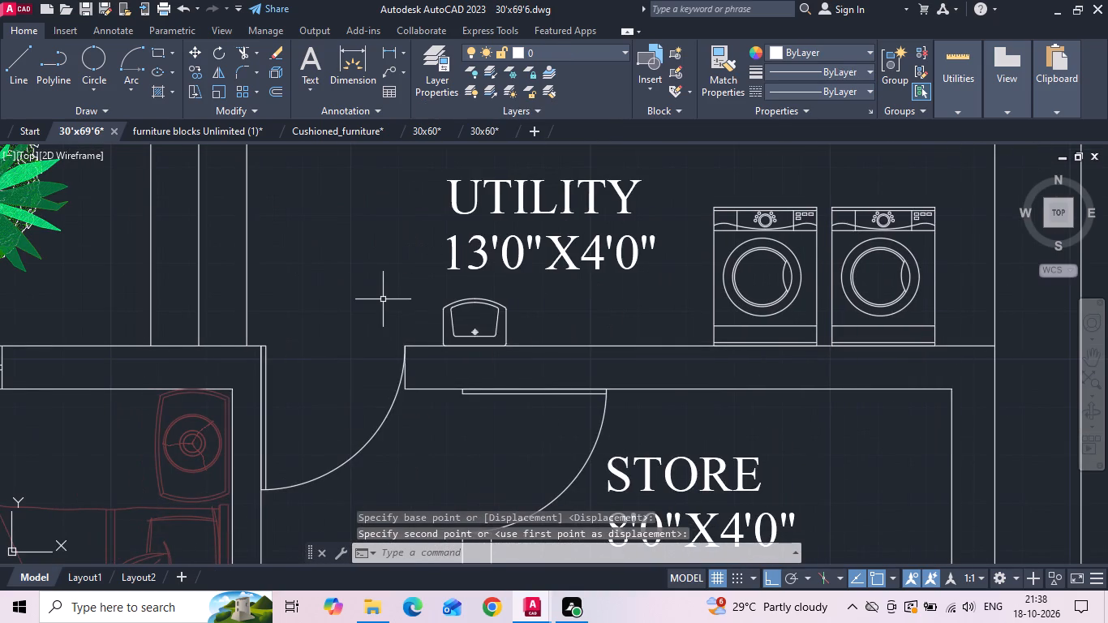
Examine the kitchen and dining layout in the ground-floor reference plan against the drawn plan.
{"action": "scroll", "coordinate": [368, 297], "scroll_direction": "down", "scroll_amount": 4}
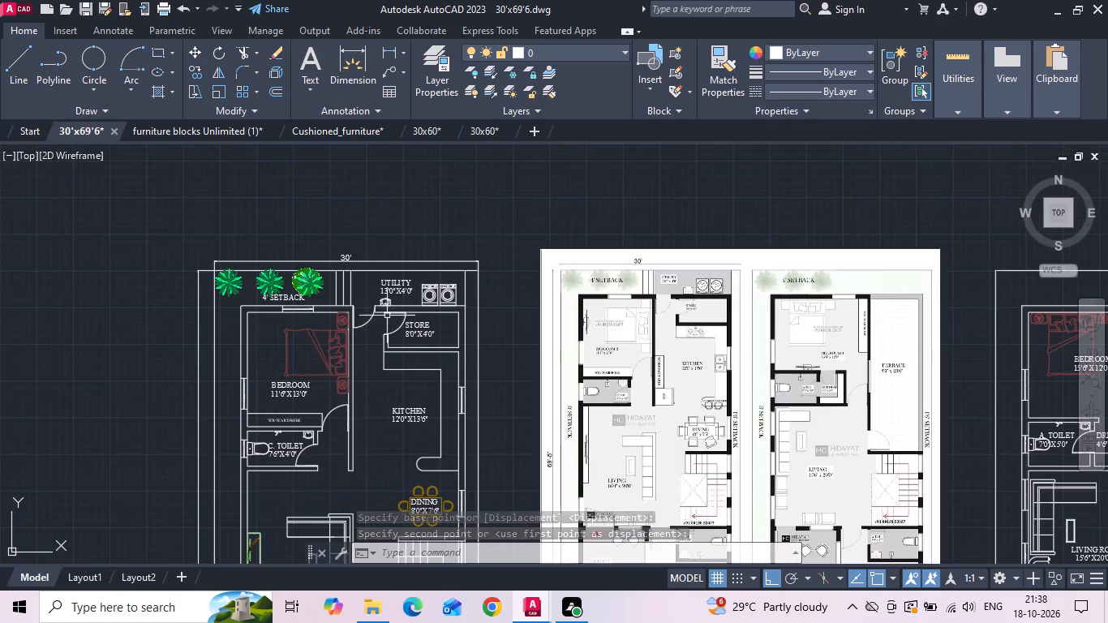
{"action": "middle_click_drag", "start_coordinate": [390, 327], "coordinate": [399, 278]}
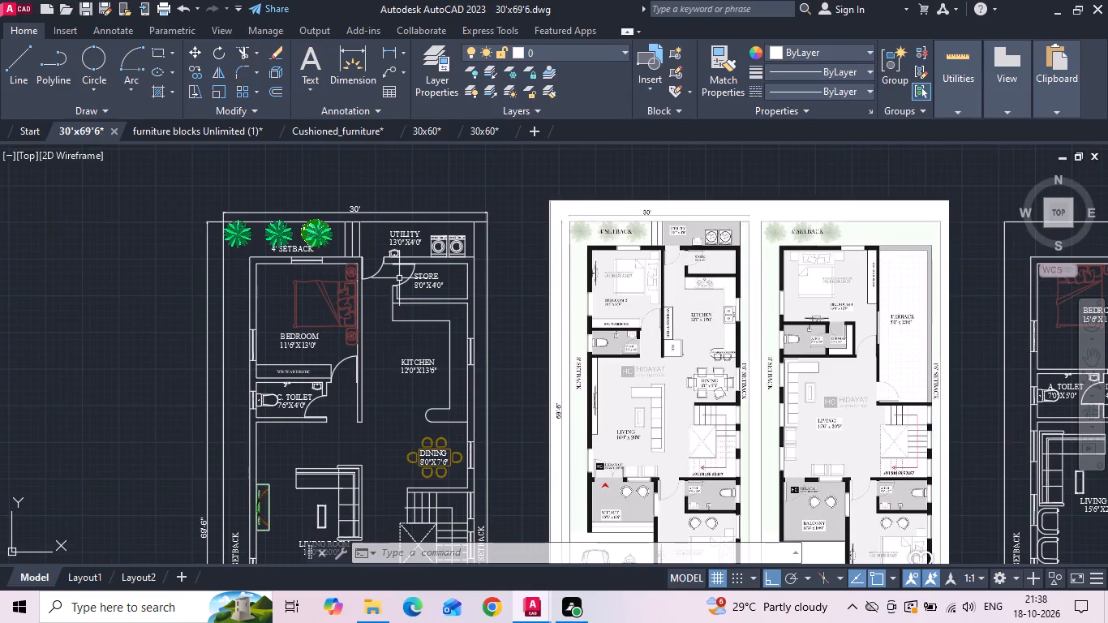
{"action": "scroll", "coordinate": [694, 371], "scroll_direction": "up", "scroll_amount": 2}
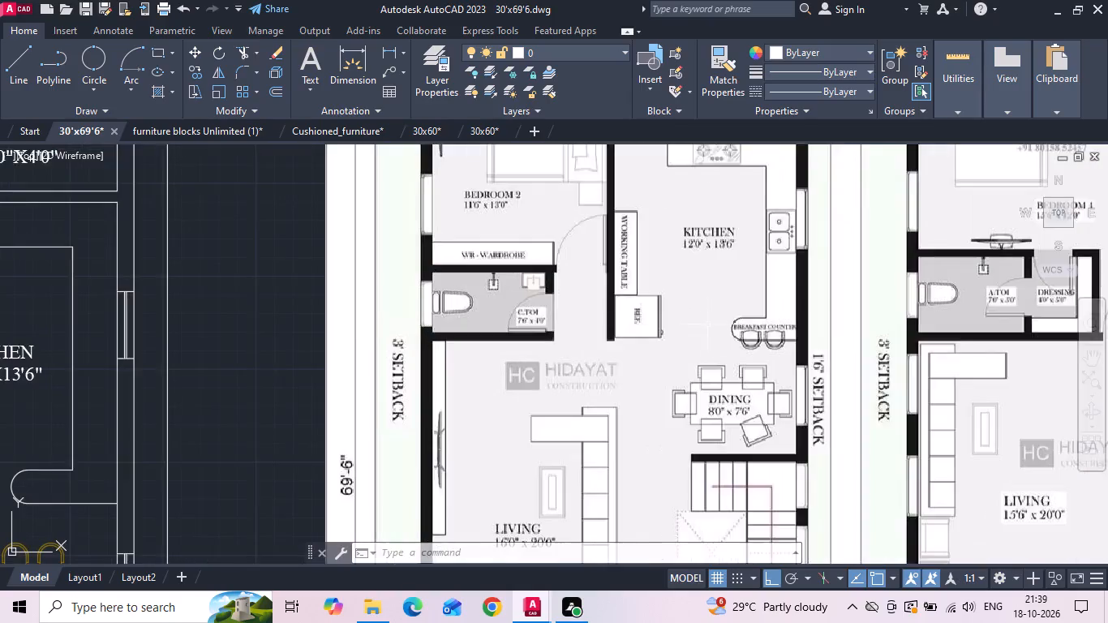
{"action": "scroll", "coordinate": [715, 319], "scroll_direction": "up", "scroll_amount": 2}
{"action": "scroll", "coordinate": [693, 243], "scroll_direction": "down", "scroll_amount": 4}
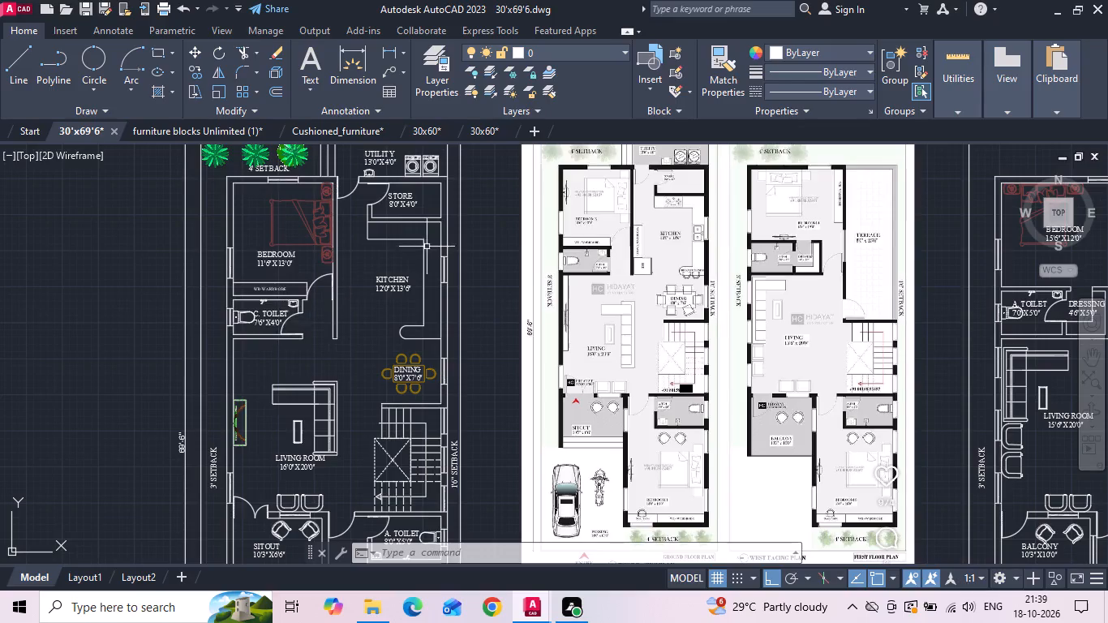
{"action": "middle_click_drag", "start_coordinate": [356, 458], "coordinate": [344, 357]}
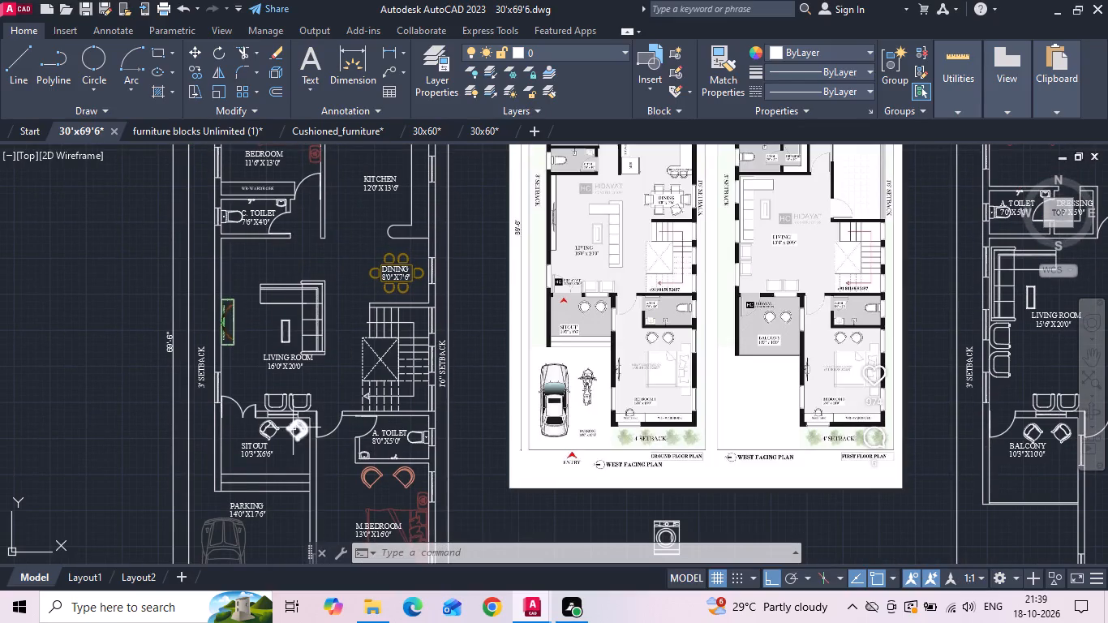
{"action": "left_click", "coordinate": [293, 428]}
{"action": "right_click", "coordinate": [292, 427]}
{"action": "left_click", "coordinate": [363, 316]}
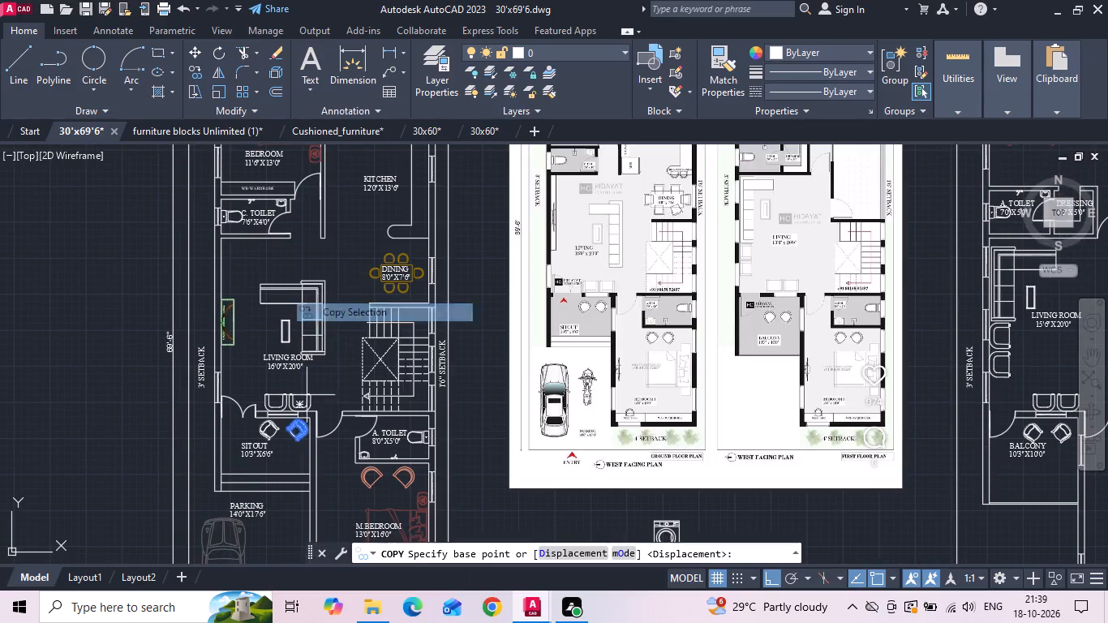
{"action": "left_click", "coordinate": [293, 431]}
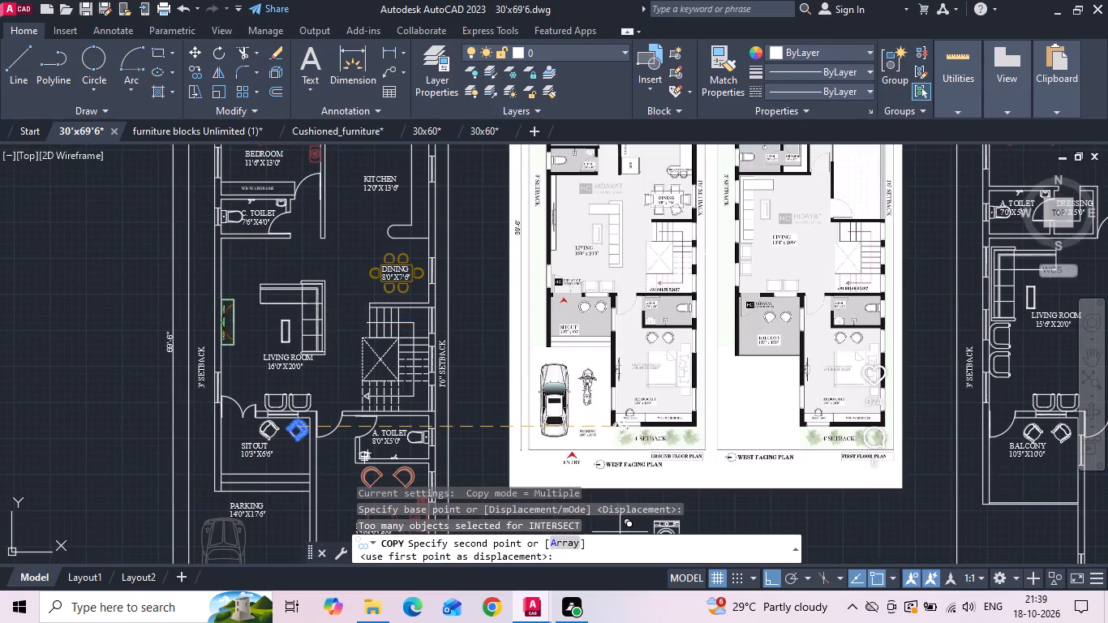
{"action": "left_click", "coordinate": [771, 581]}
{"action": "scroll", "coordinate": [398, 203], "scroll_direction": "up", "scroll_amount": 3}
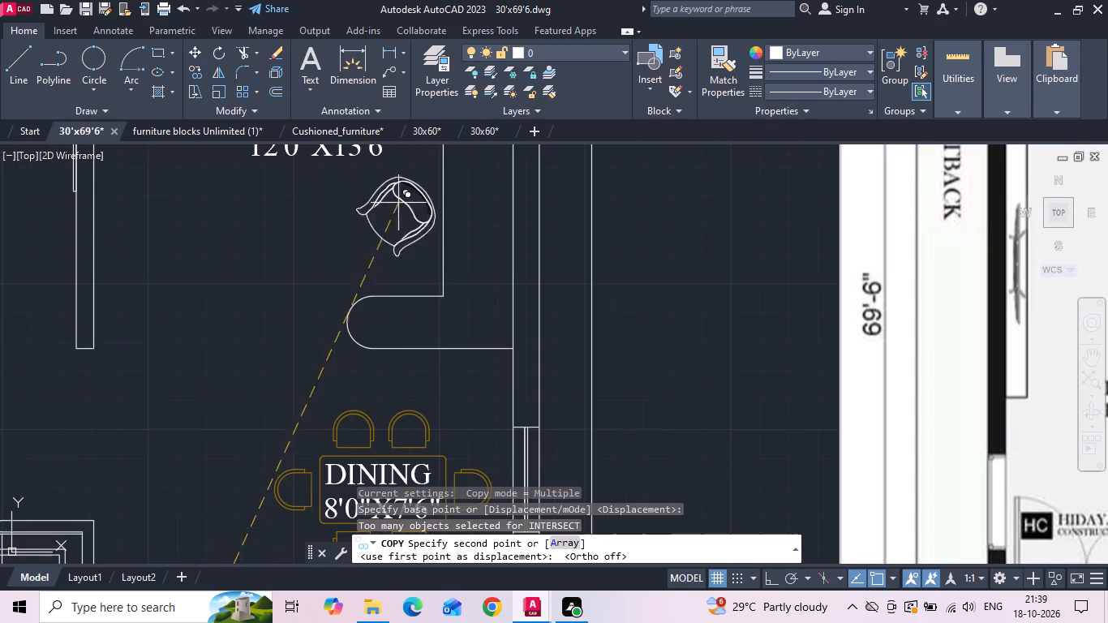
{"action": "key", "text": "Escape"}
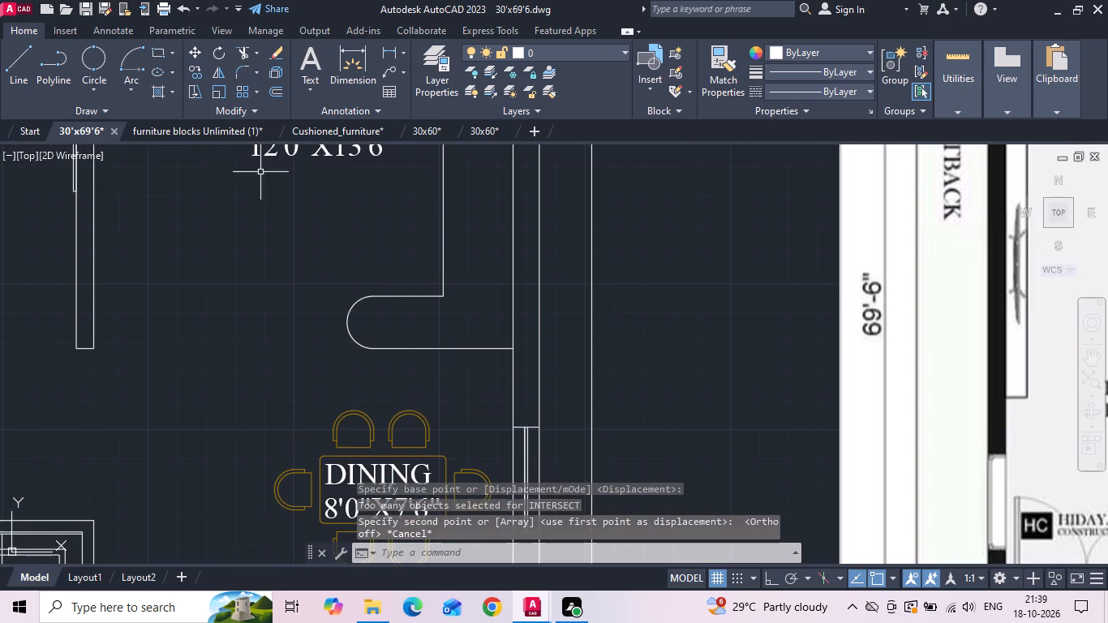
Open the drawing whose file name ends in "Final" from the ALDI folder on the Desktop.
{"action": "left_click", "coordinate": [10, 7]}
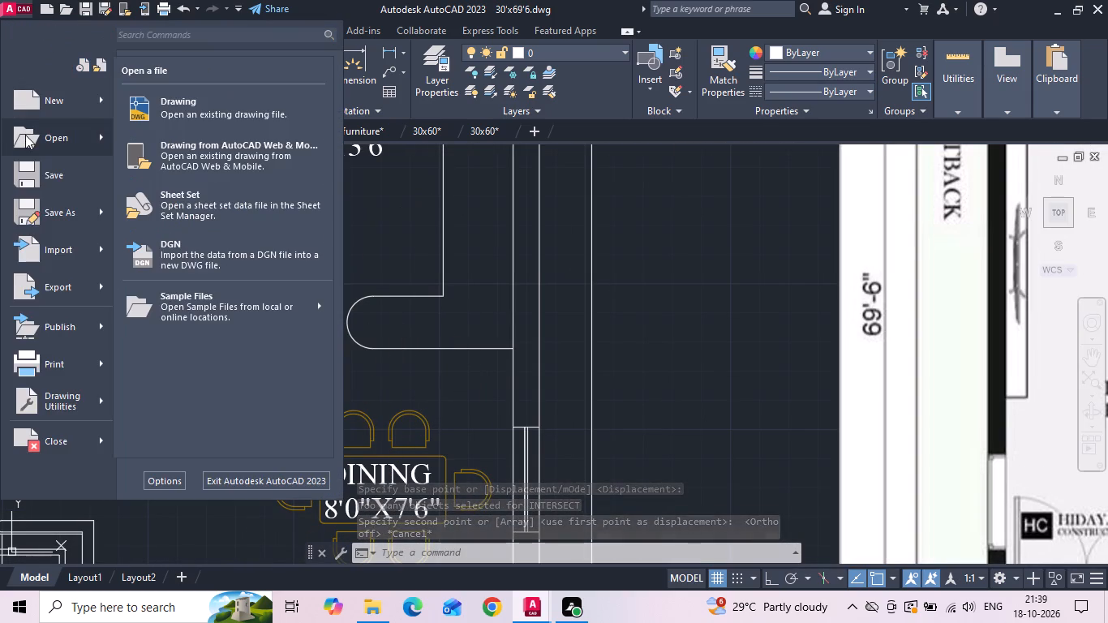
{"action": "left_click", "coordinate": [165, 116]}
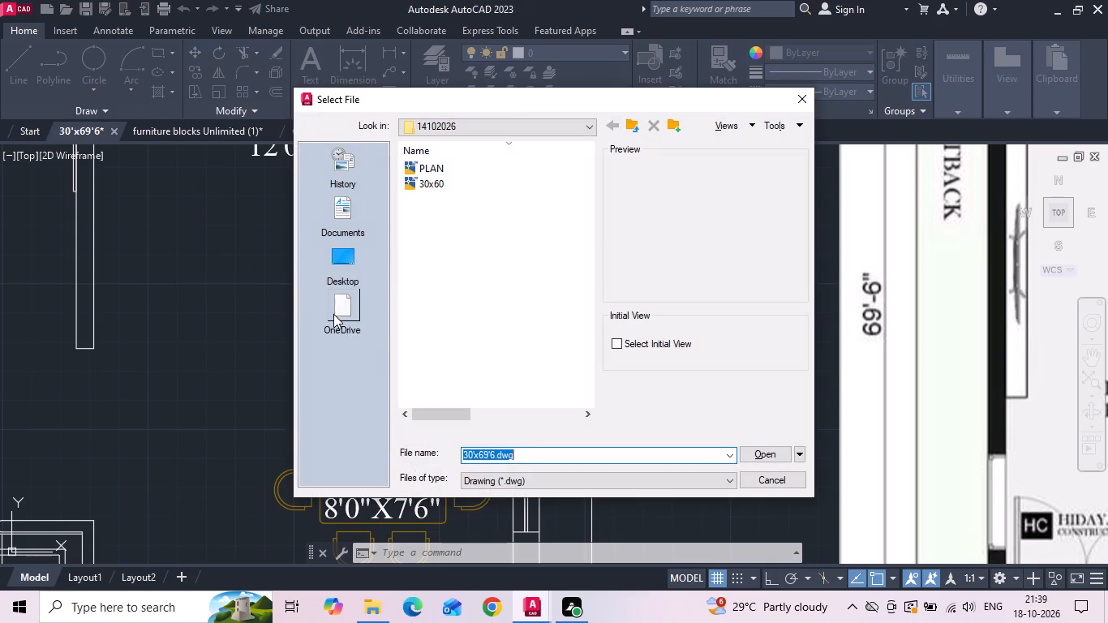
{"action": "left_click", "coordinate": [338, 271]}
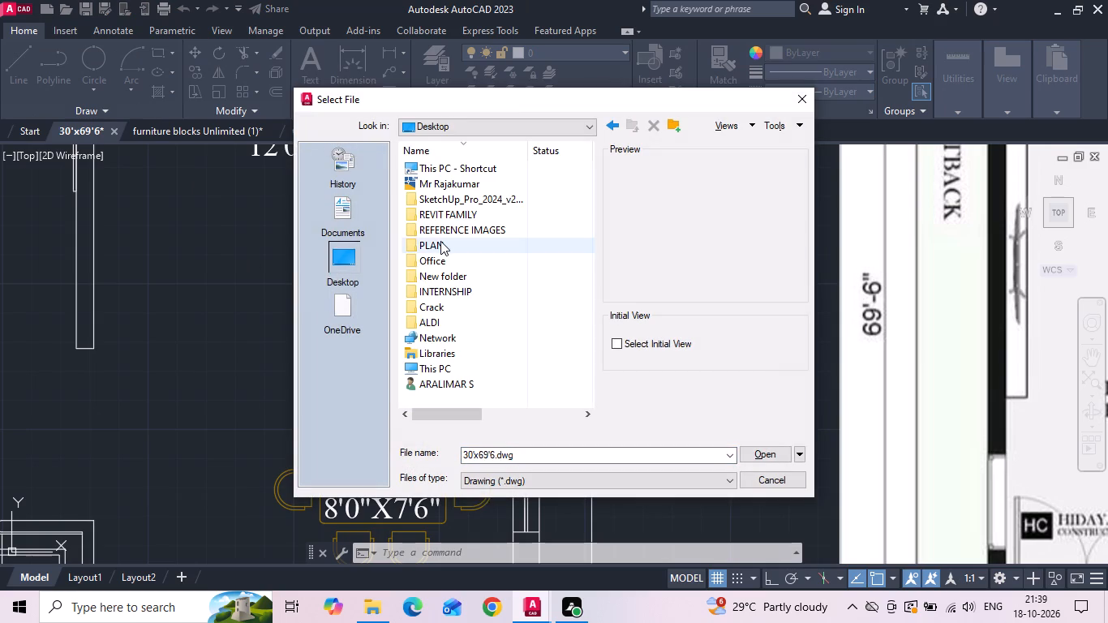
{"action": "double_click", "coordinate": [441, 316]}
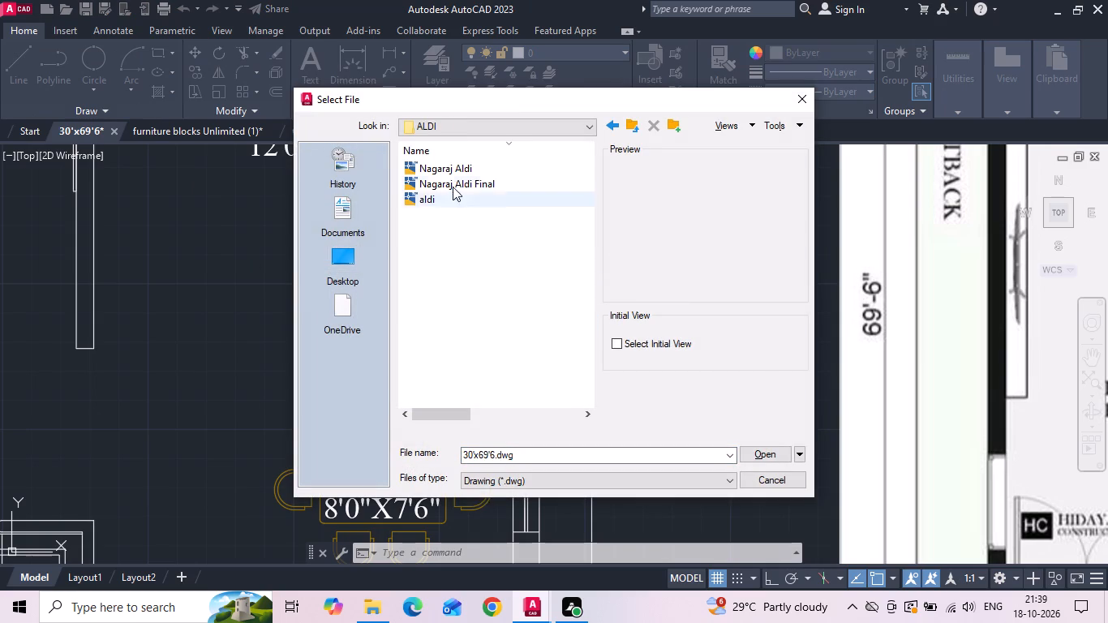
{"action": "left_click", "coordinate": [453, 180]}
{"action": "left_click", "coordinate": [762, 459]}
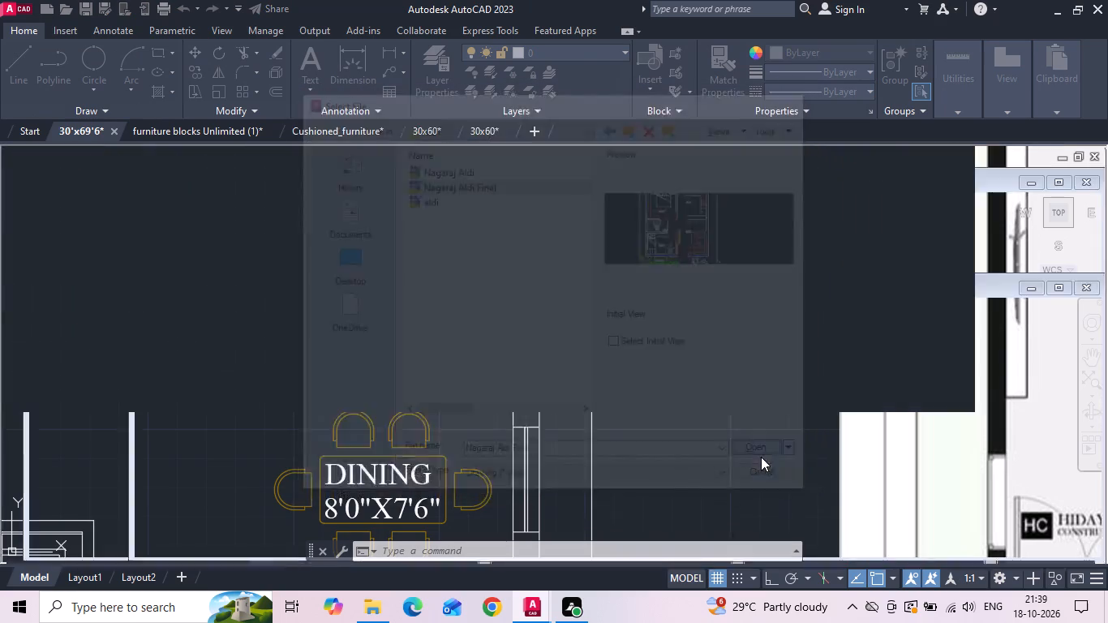
{"action": "left_click", "coordinate": [510, 278]}
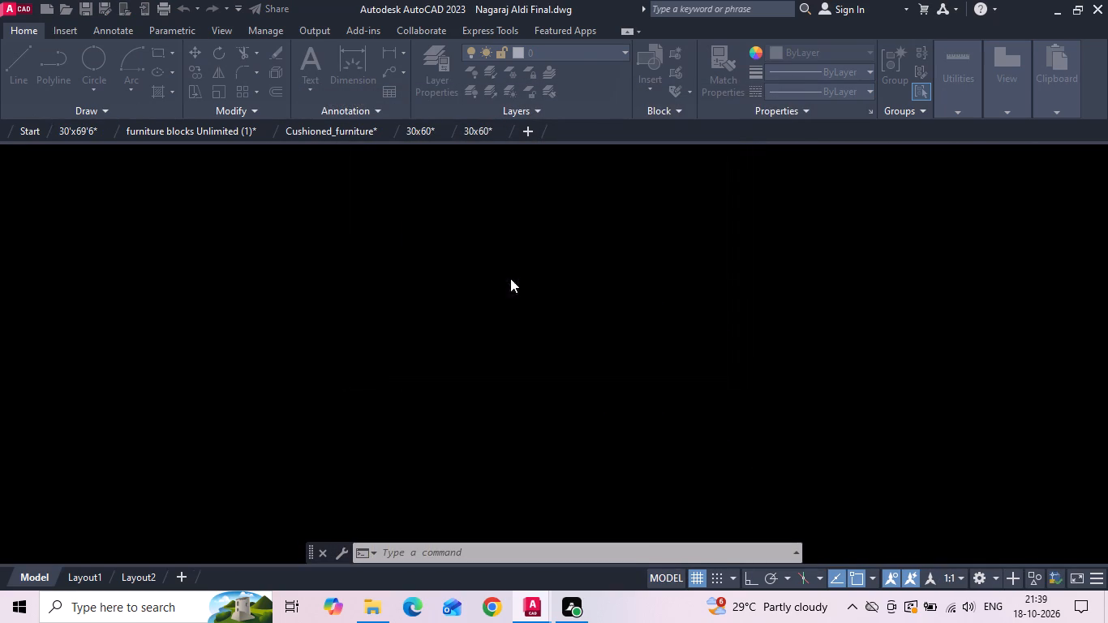
{"action": "left_click", "coordinate": [638, 261]}
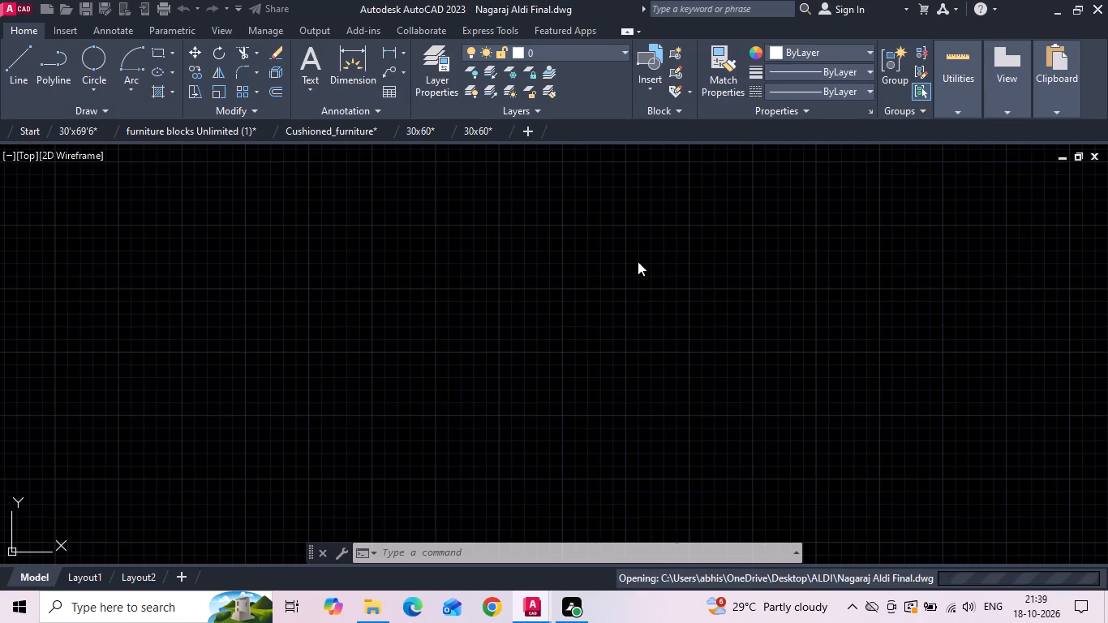
Copy two adjacent bar stools from the breakfast counter in the opened plan and paste them along the kitchen's rounded counter in the 30'x69'6" drawing.
{"action": "scroll", "coordinate": [543, 298], "scroll_direction": "up", "scroll_amount": 1}
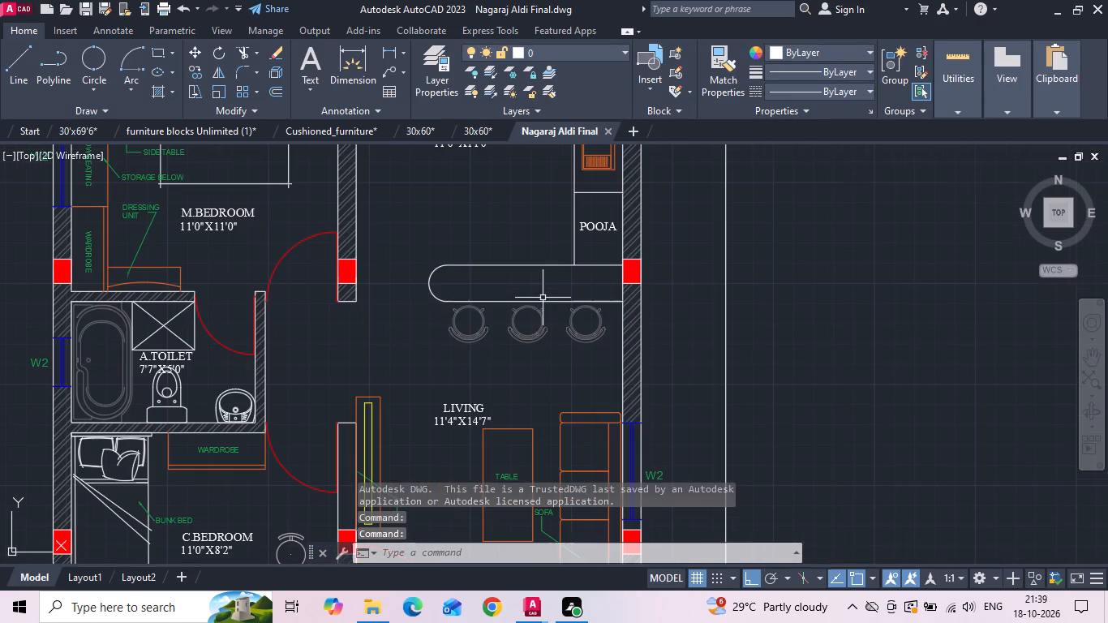
{"action": "left_click_drag", "start_coordinate": [557, 315], "coordinate": [505, 330]}
{"action": "left_click", "coordinate": [426, 342]}
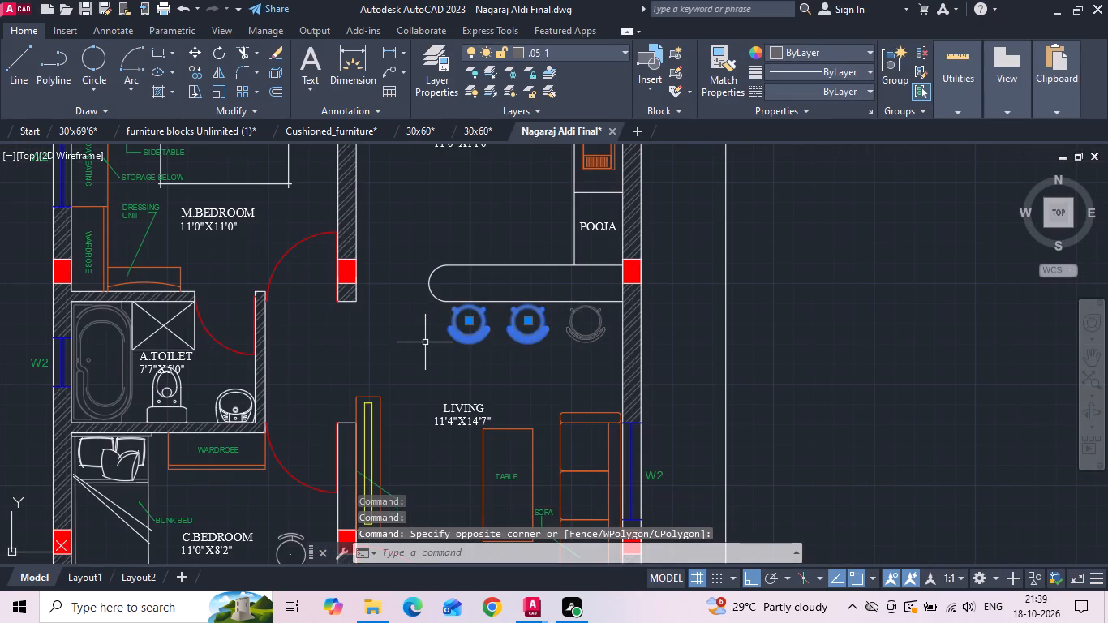
{"action": "scroll", "coordinate": [447, 406], "scroll_direction": "down", "scroll_amount": 2}
{"action": "scroll", "coordinate": [459, 315], "scroll_direction": "up", "scroll_amount": 2}
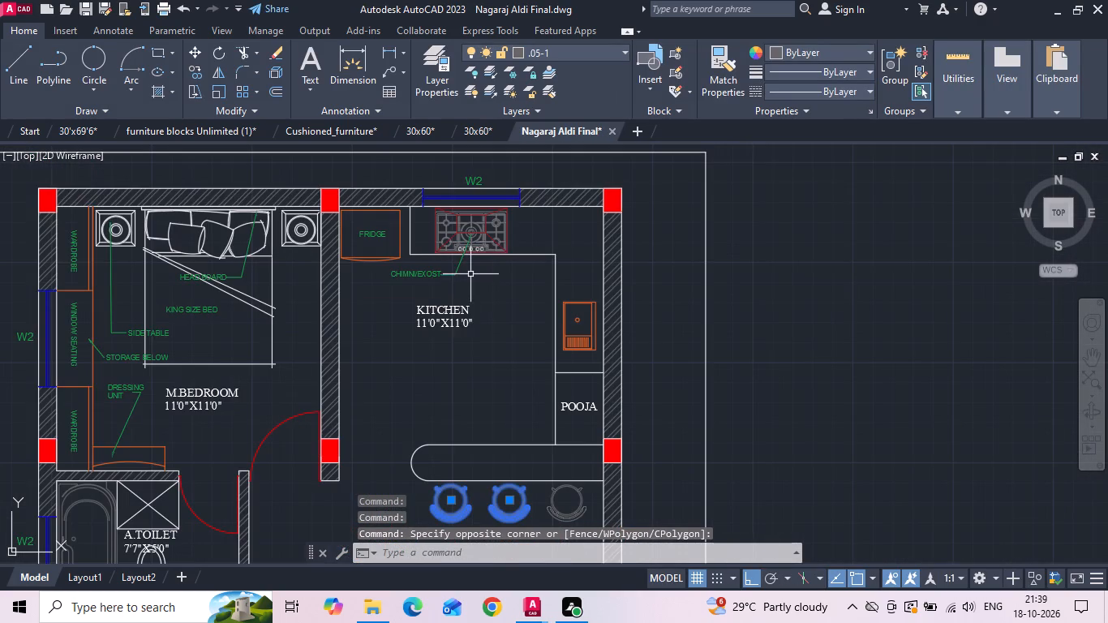
{"action": "key", "text": "ctrl+c"}
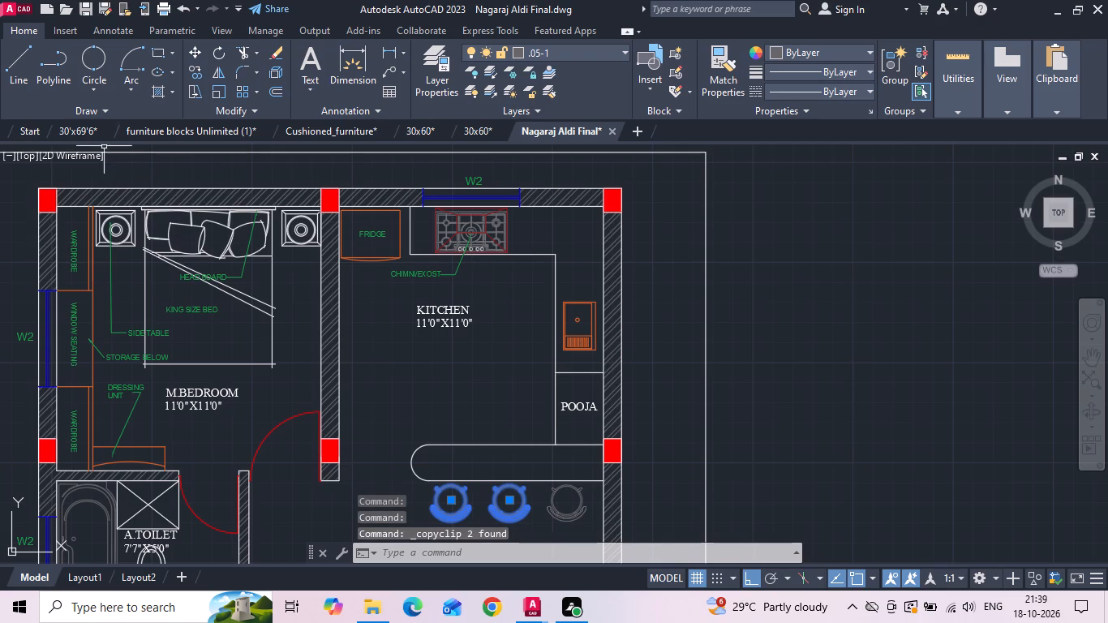
{"action": "left_click", "coordinate": [75, 127]}
{"action": "key", "text": "ctrl+v"}
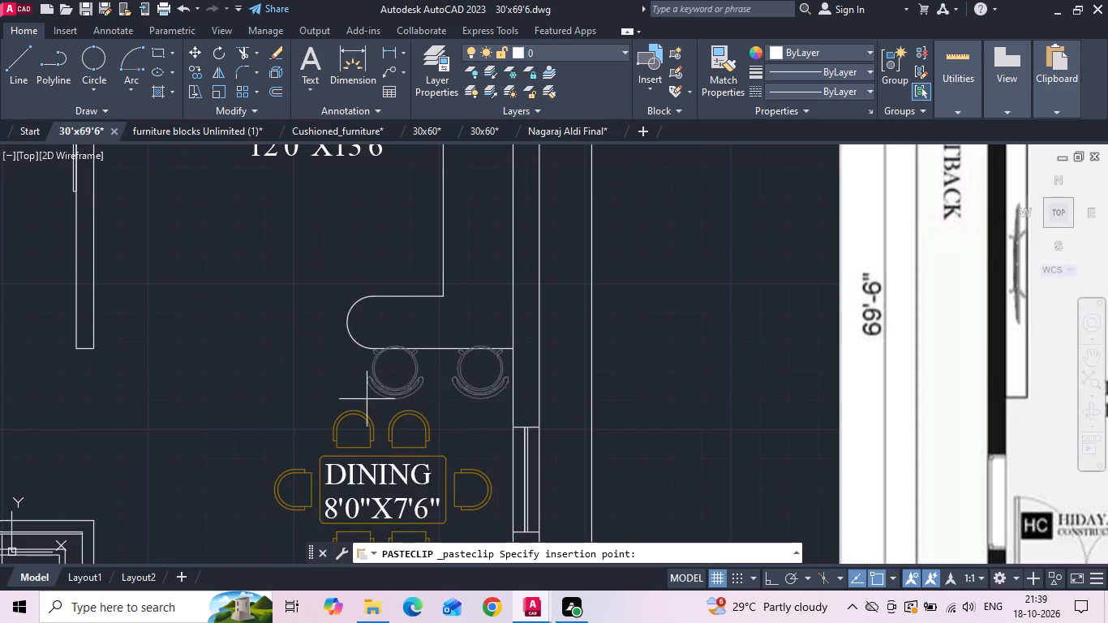
{"action": "scroll", "coordinate": [363, 390], "scroll_direction": "up", "scroll_amount": 1}
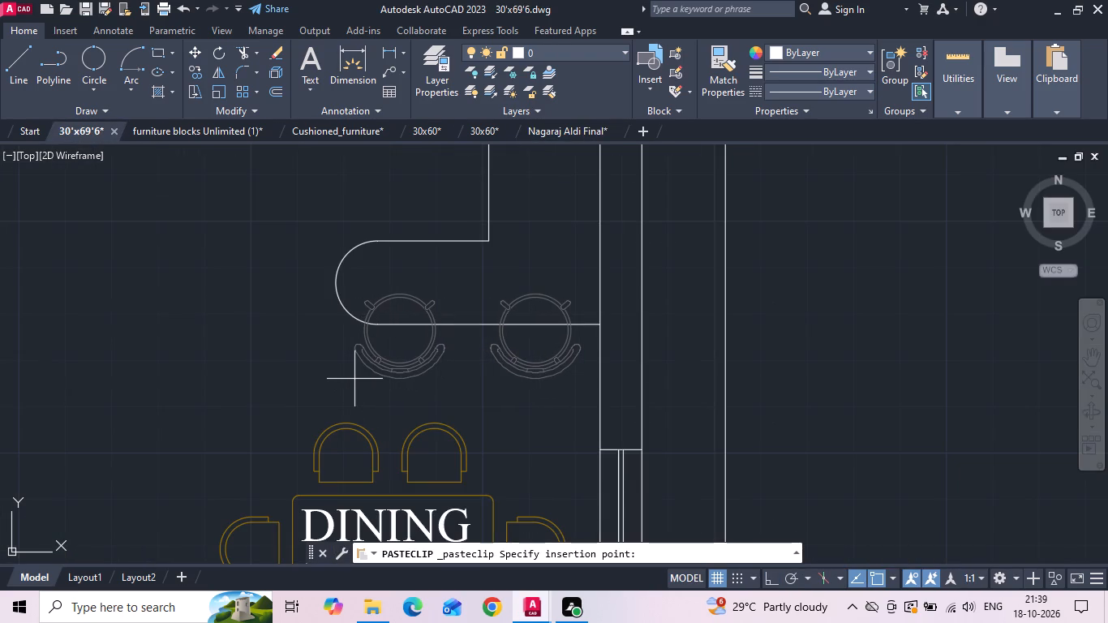
{"action": "left_click", "coordinate": [354, 379]}
{"action": "key", "text": "Escape"}
Move both pasted stools slightly straight down, away from the kitchen counter, with orthogonal movement on.
{"action": "scroll", "coordinate": [539, 330], "scroll_direction": "up", "scroll_amount": 1}
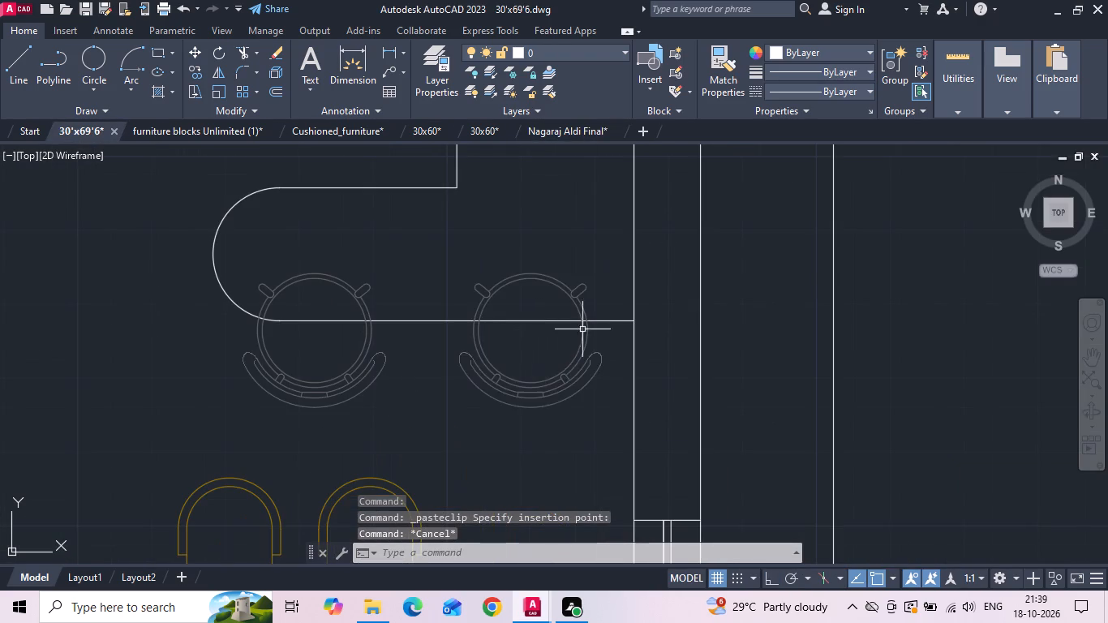
{"action": "left_click_drag", "start_coordinate": [598, 333], "coordinate": [582, 343]}
{"action": "left_click", "coordinate": [346, 383]}
{"action": "right_click", "coordinate": [346, 383]}
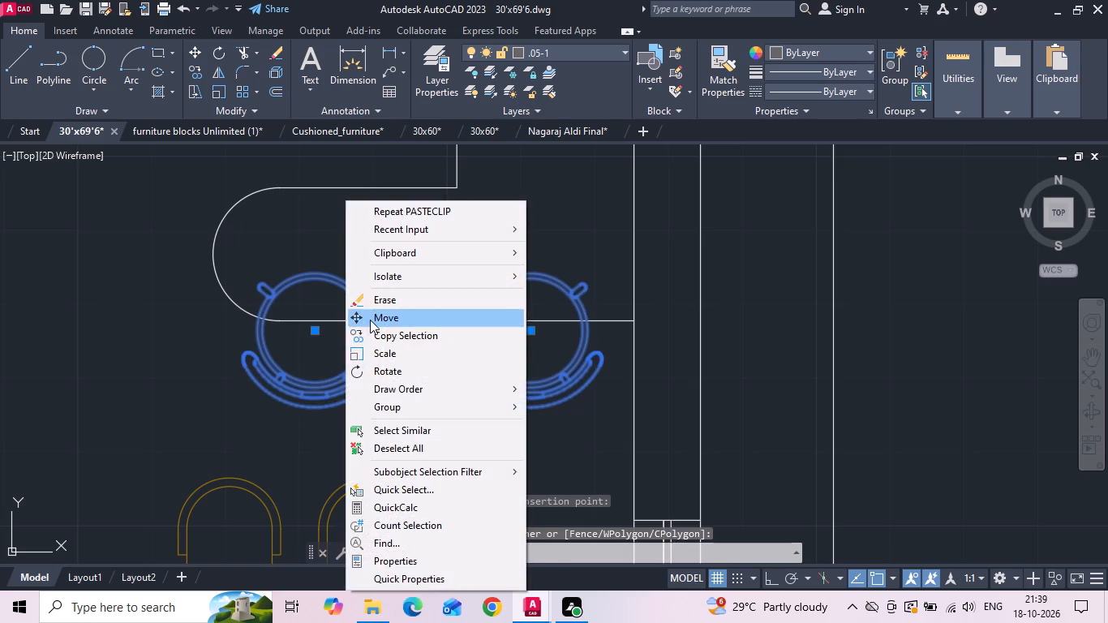
{"action": "left_click", "coordinate": [370, 320]}
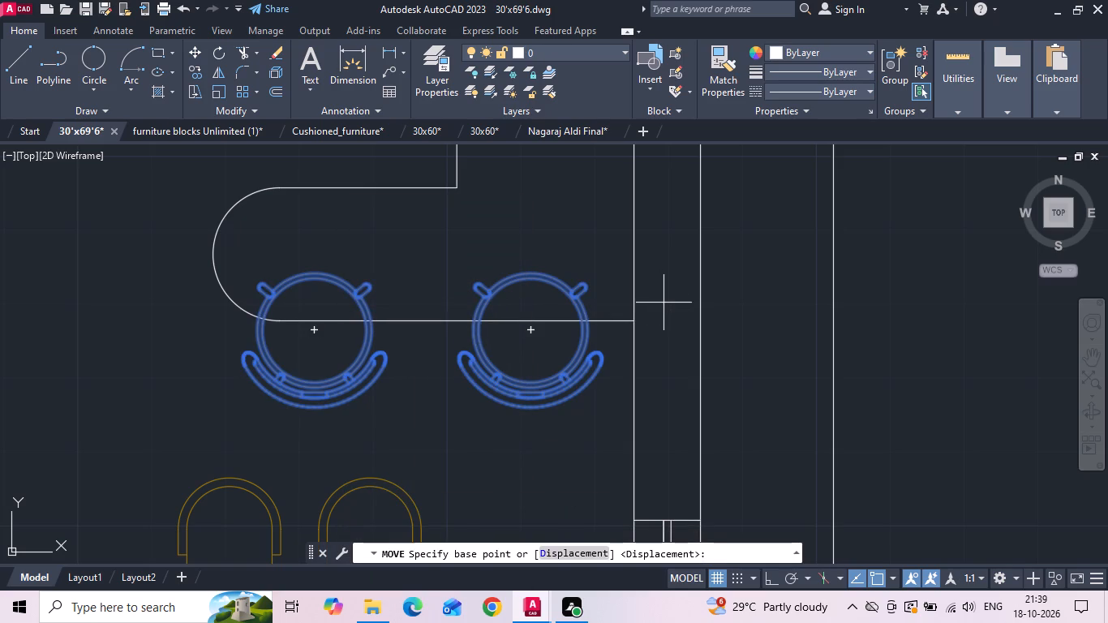
{"action": "key", "text": "F8"}
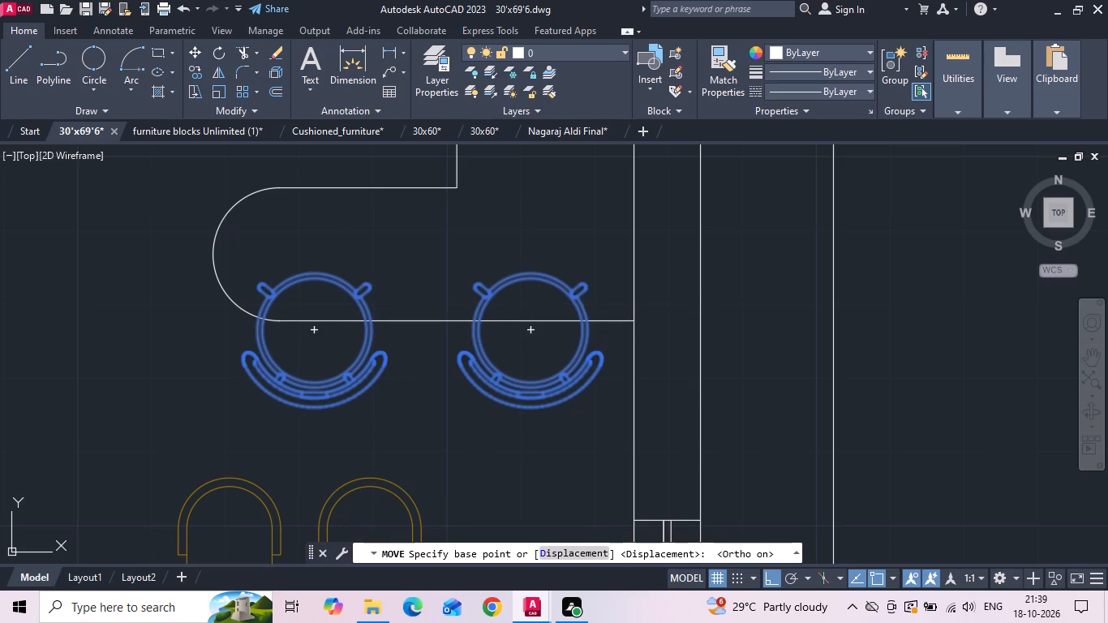
{"action": "left_click", "coordinate": [679, 307]}
{"action": "left_click", "coordinate": [676, 322]}
Move both stools horizontally by about 1 inch toward the outer wall.
{"action": "left_click_drag", "start_coordinate": [567, 284], "coordinate": [554, 290]}
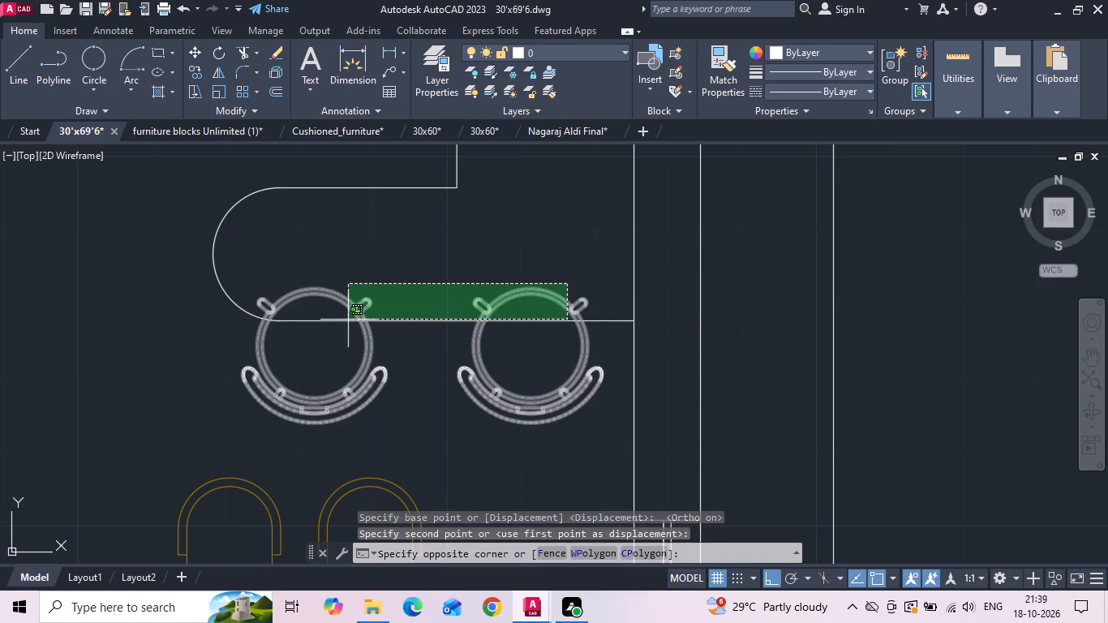
{"action": "left_click", "coordinate": [348, 320]}
{"action": "right_click", "coordinate": [347, 320]}
{"action": "left_click", "coordinate": [390, 320]}
{"action": "left_click", "coordinate": [756, 354]}
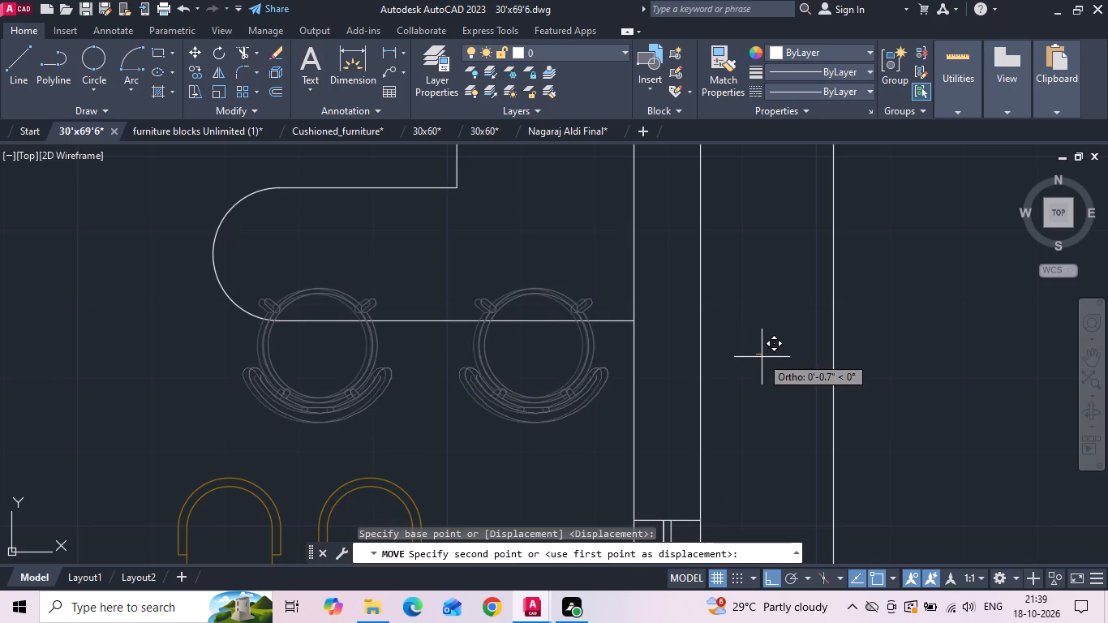
{"action": "left_click", "coordinate": [765, 359]}
Move the stool nearest the counter's rounded end horizontally about 3 inches toward the other stool.
{"action": "left_click_drag", "start_coordinate": [406, 395], "coordinate": [364, 392]}
{"action": "right_click", "coordinate": [253, 388]}
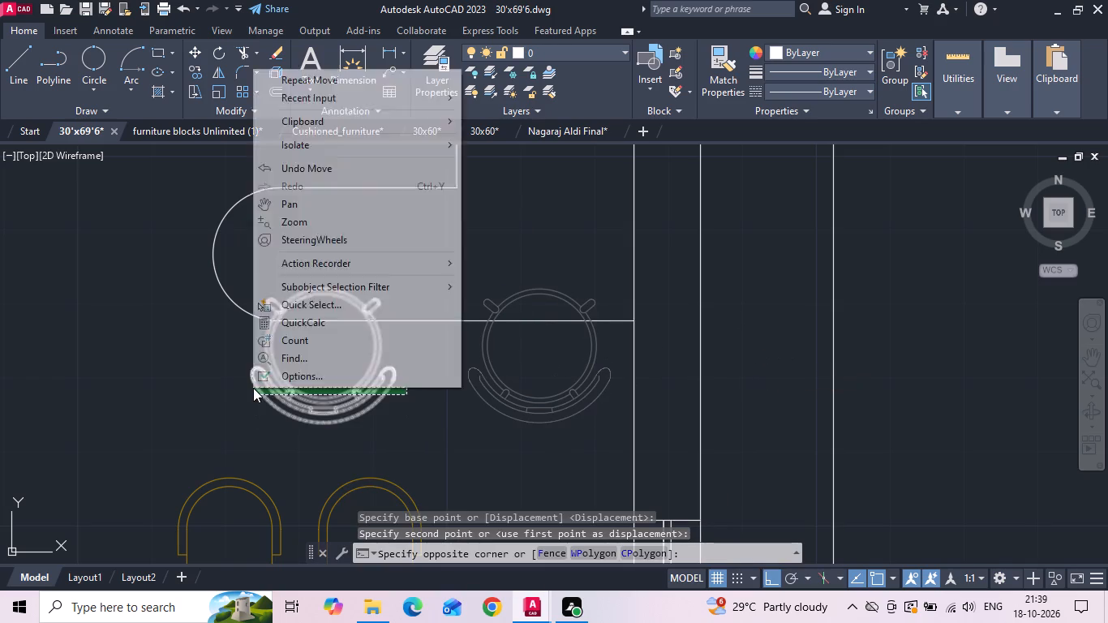
{"action": "left_click", "coordinate": [253, 388]}
{"action": "right_click", "coordinate": [294, 260]}
{"action": "left_click", "coordinate": [330, 289]}
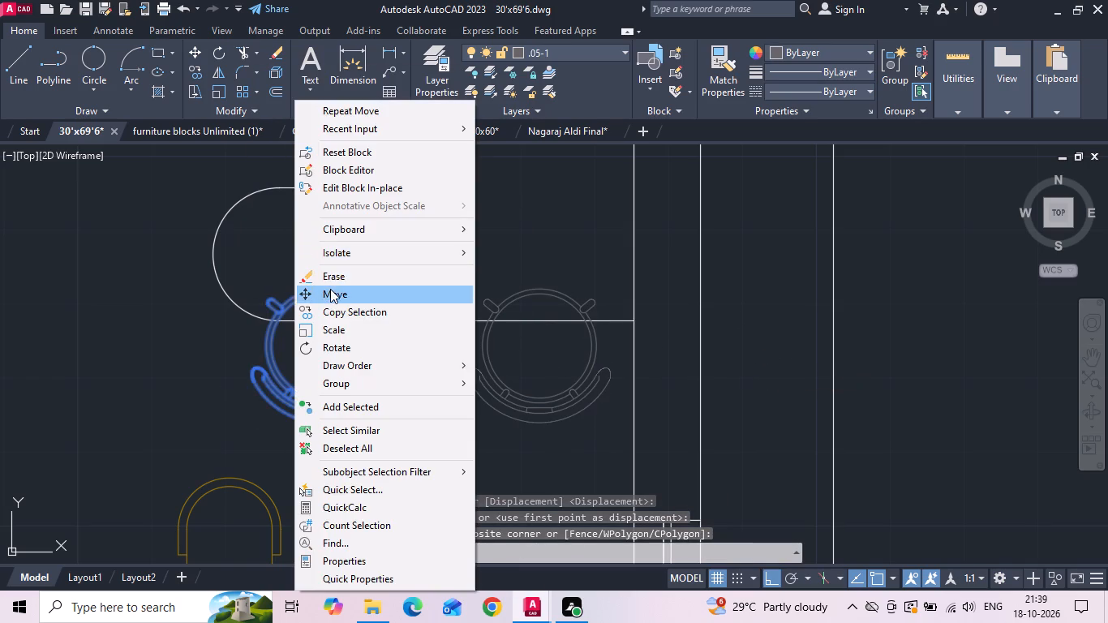
{"action": "left_click", "coordinate": [425, 453]}
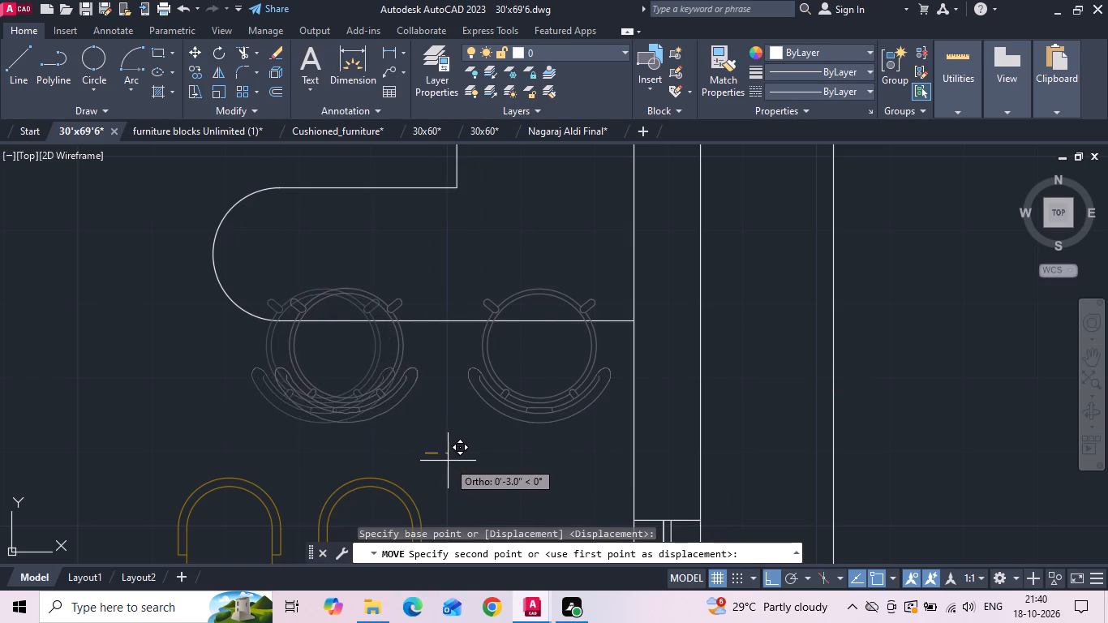
{"action": "left_click", "coordinate": [448, 461]}
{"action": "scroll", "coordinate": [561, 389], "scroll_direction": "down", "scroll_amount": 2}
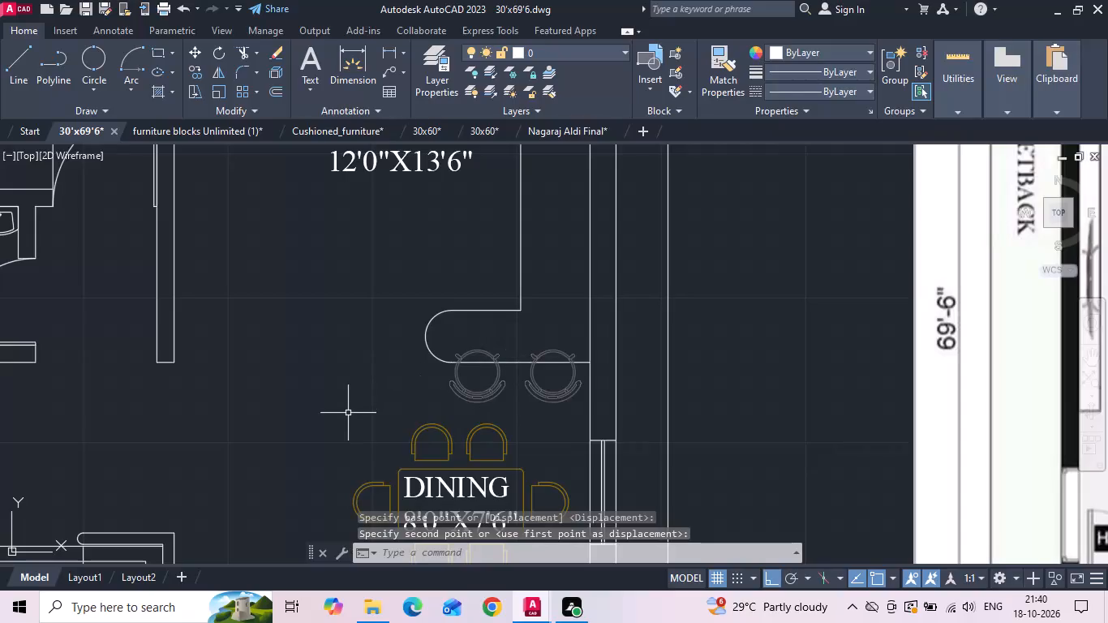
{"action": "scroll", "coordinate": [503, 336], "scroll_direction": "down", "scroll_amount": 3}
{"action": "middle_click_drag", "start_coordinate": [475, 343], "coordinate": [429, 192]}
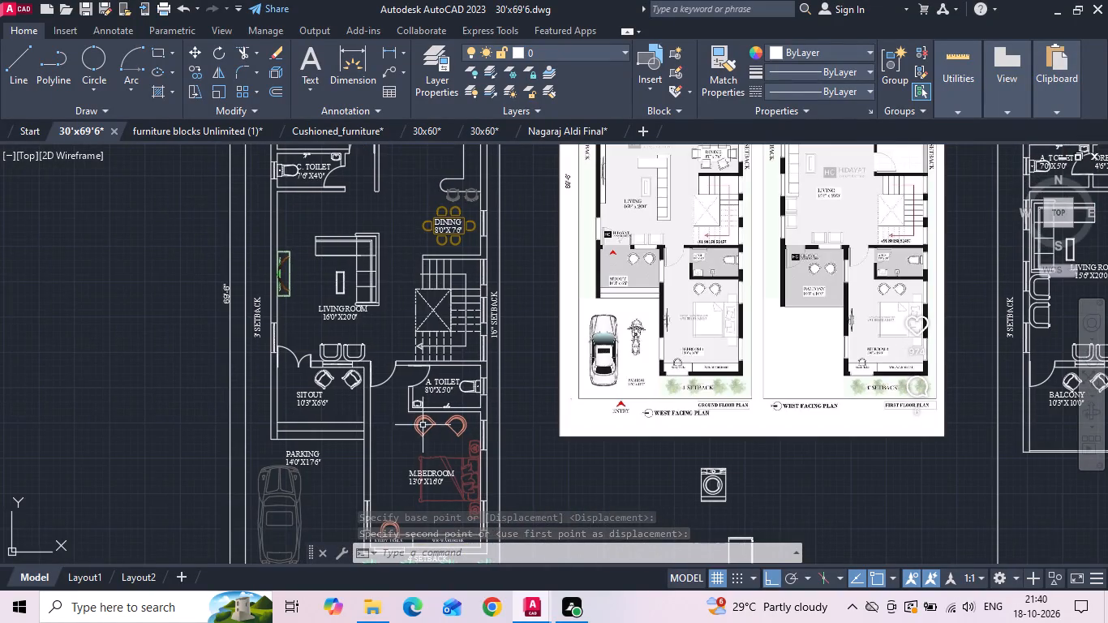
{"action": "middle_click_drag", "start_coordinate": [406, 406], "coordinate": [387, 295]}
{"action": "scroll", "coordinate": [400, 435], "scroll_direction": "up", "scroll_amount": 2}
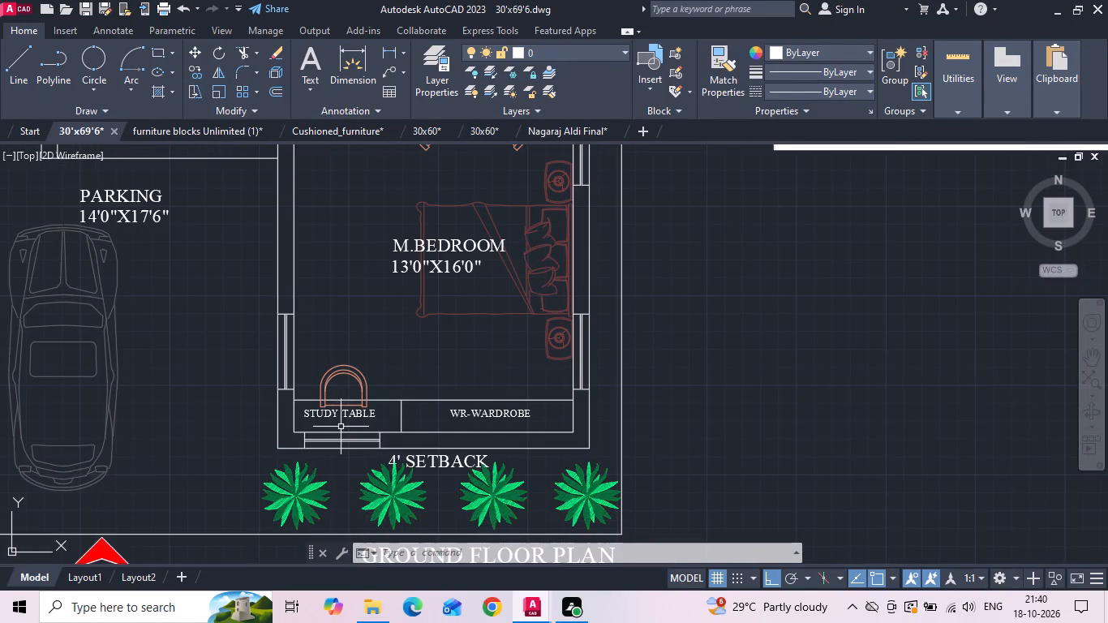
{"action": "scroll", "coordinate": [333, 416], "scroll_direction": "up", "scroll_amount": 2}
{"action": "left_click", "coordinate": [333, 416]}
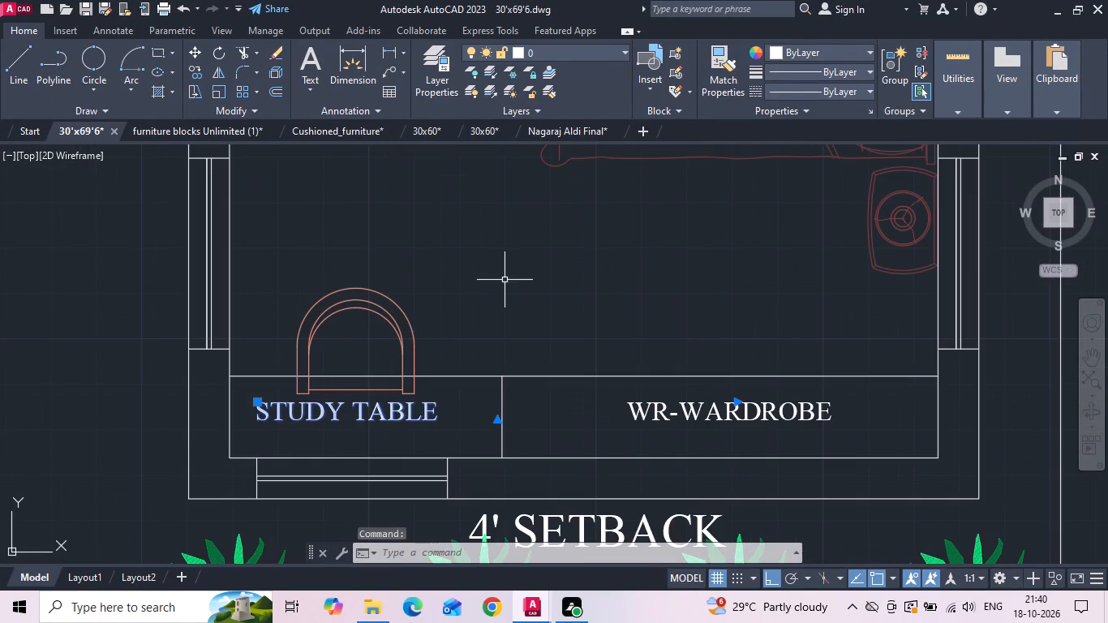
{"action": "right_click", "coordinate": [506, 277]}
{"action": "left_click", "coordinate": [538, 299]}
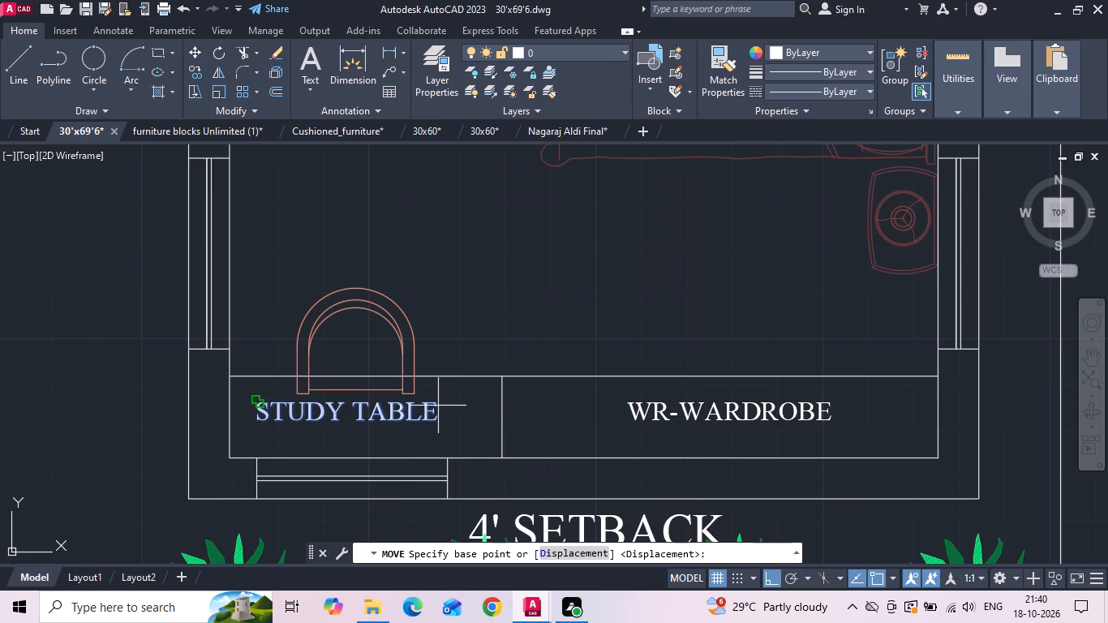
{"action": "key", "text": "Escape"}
Copy the STUDY TABLE label from the lower bedroom to the kitchen's rounded counter above the two bar stools.
{"action": "left_click", "coordinate": [400, 421]}
{"action": "right_click", "coordinate": [400, 421]}
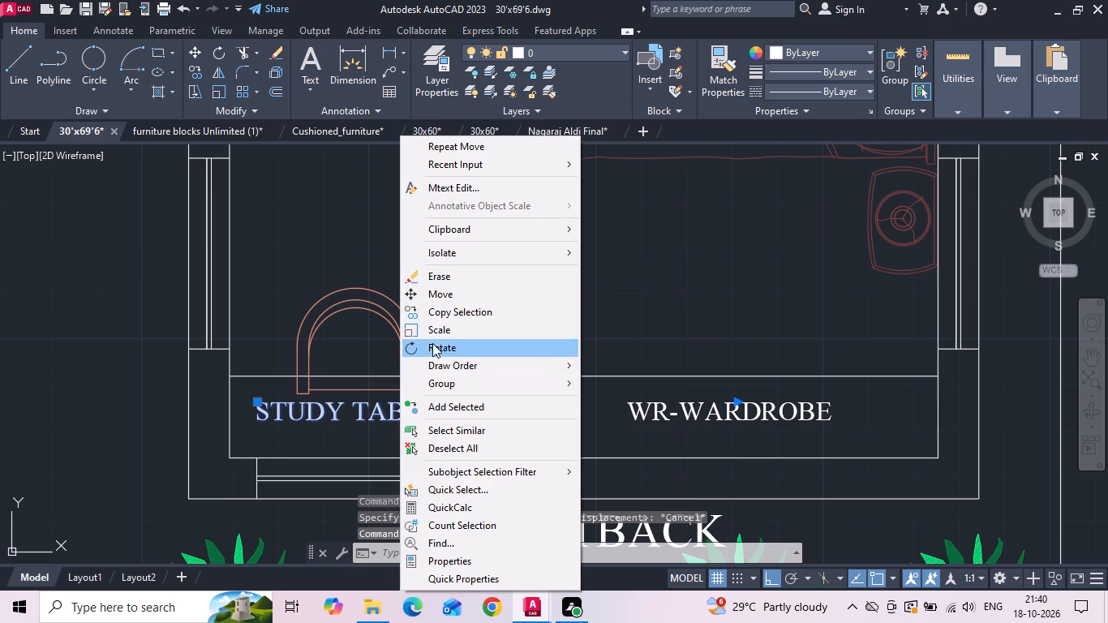
{"action": "left_click", "coordinate": [440, 312]}
{"action": "left_click", "coordinate": [504, 377]}
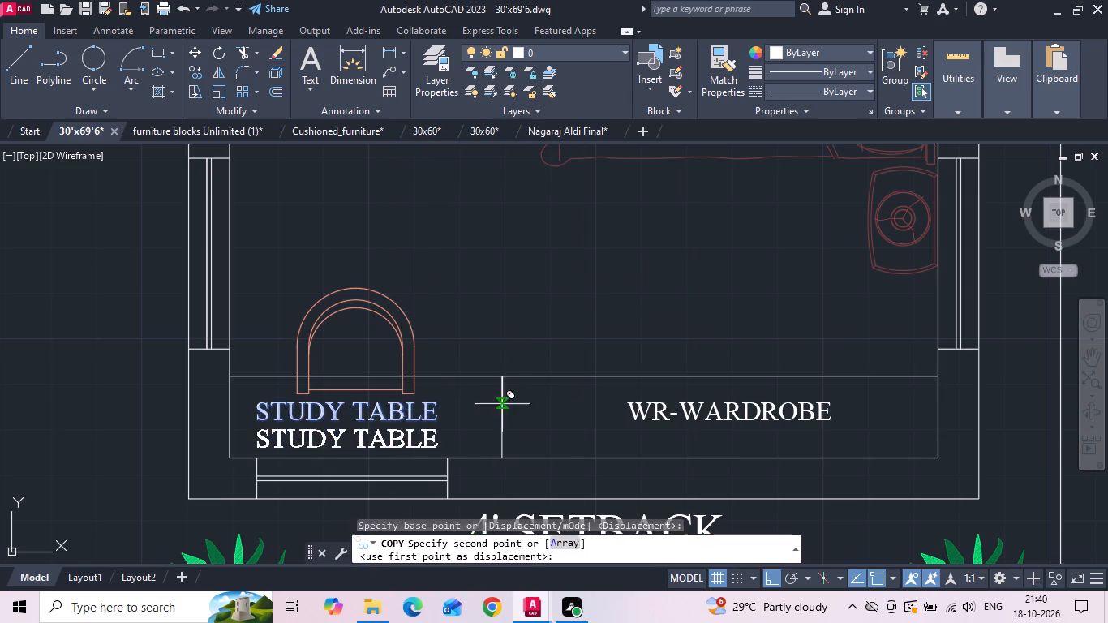
{"action": "scroll", "coordinate": [502, 429], "scroll_direction": "down", "scroll_amount": 5}
{"action": "middle_click_drag", "start_coordinate": [513, 212], "coordinate": [506, 330]}
{"action": "scroll", "coordinate": [509, 331], "scroll_direction": "up", "scroll_amount": 4}
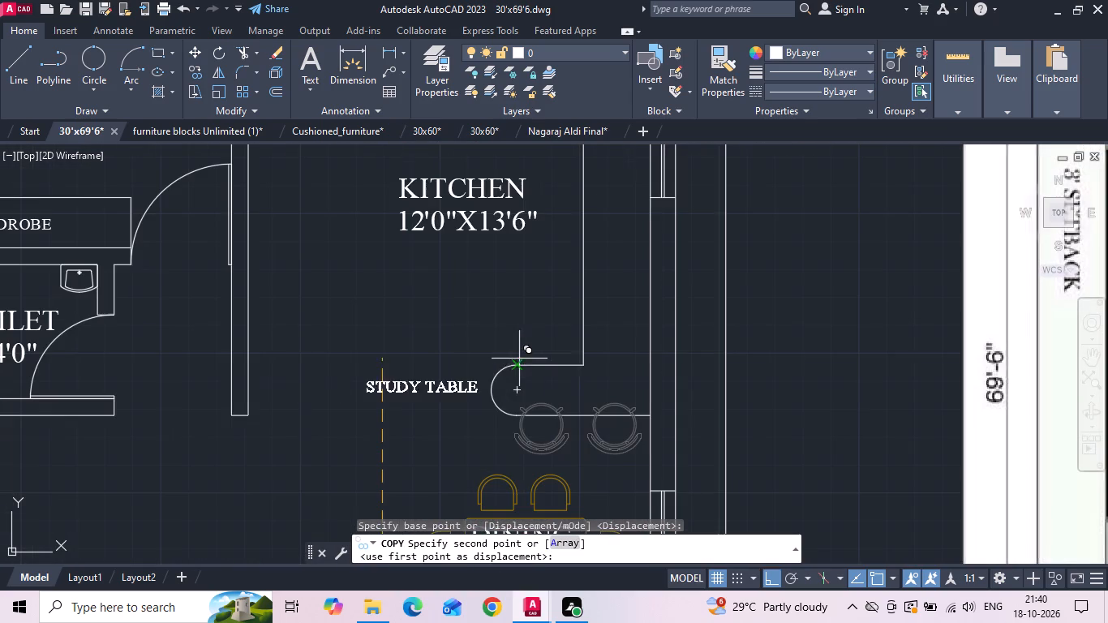
{"action": "left_click", "coordinate": [582, 365]}
{"action": "scroll", "coordinate": [573, 392], "scroll_direction": "up", "scroll_amount": 2}
{"action": "key", "text": "Escape"}
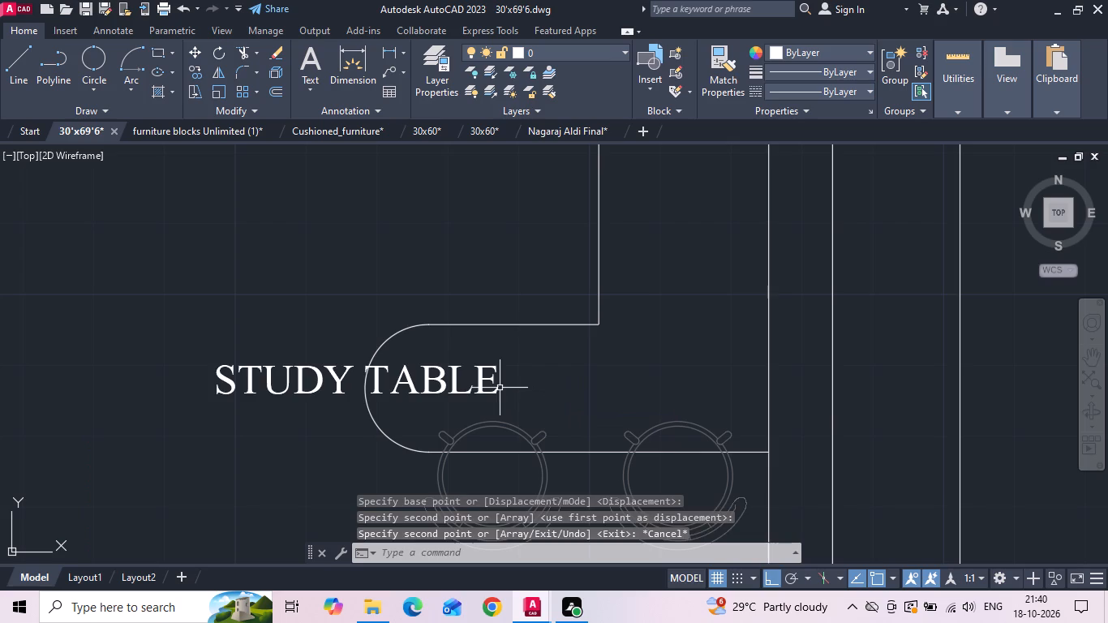
Open the copied label at the kitchen counter for editing and set its text height to 3".
{"action": "double_click", "coordinate": [498, 387]}
{"action": "middle_click_drag", "start_coordinate": [503, 383], "coordinate": [716, 336]}
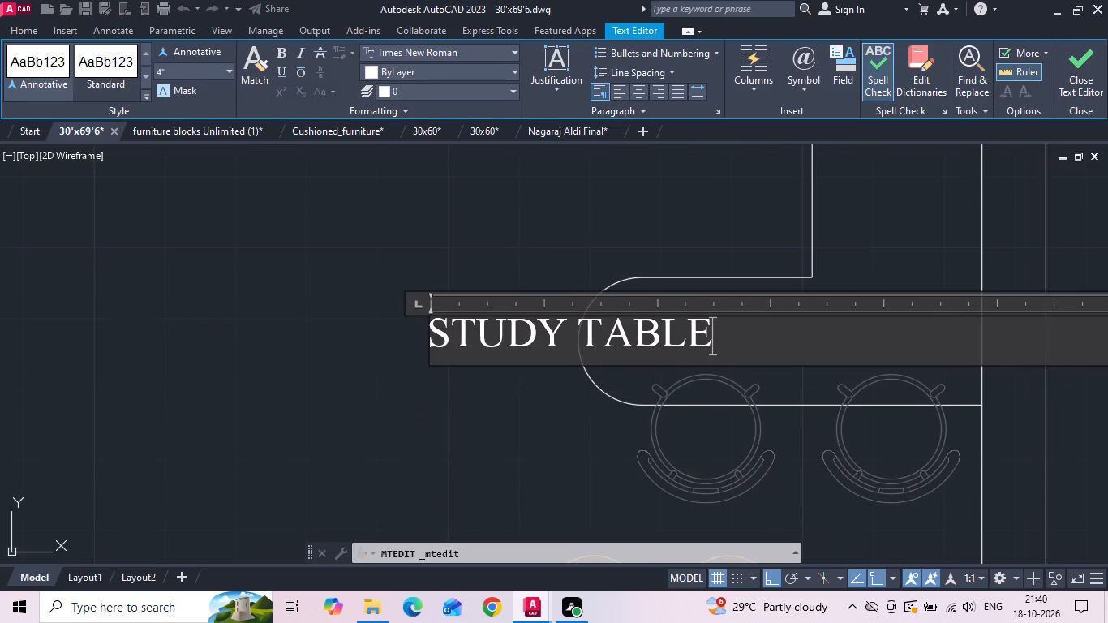
{"action": "key", "text": "ctrl+a"}
{"action": "left_click", "coordinate": [200, 73]}
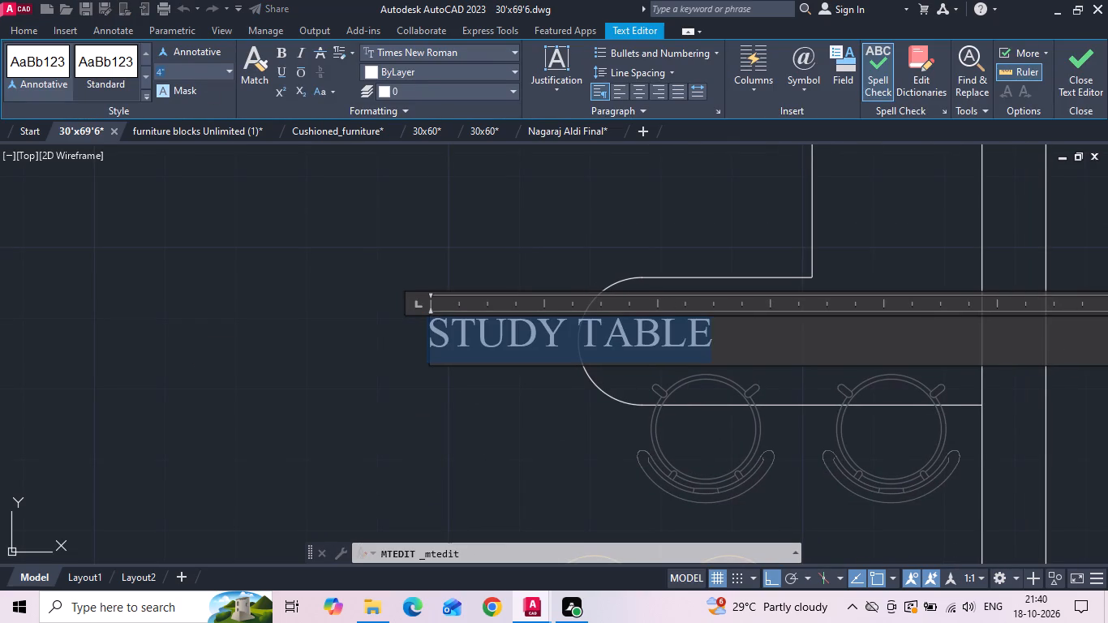
{"action": "key", "text": "BackSpace"}
{"action": "key", "text": "3"}
{"action": "key", "text": "shift+quotedbl"}
{"action": "key", "text": "Return"}
Replace the copied label's text with BREAKFAST COUNTER, comparing it with the reference plan, and finish the text edit.
{"action": "left_click", "coordinate": [661, 340]}
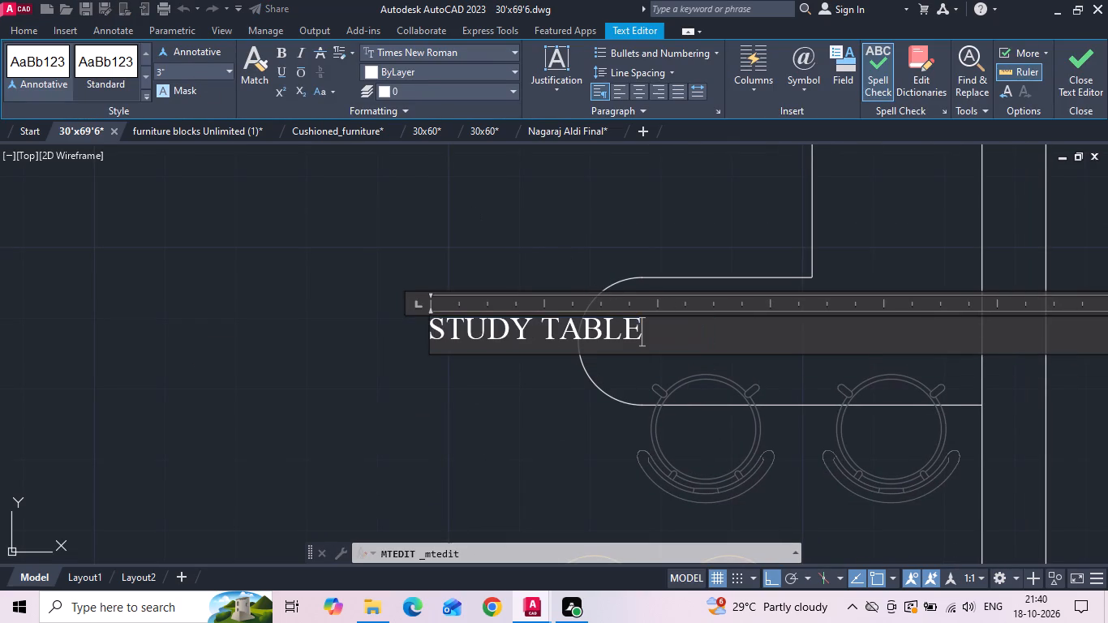
{"action": "key", "text": "BackSpace"}
{"action": "key", "text": "BackSpace"}
{"action": "key", "text": "BackSpace"}
{"action": "key", "text": "BackSpace"}
{"action": "key", "text": "BackSpace"}
{"action": "key", "text": "BackSpace"}
{"action": "key", "text": "BackSpace"}
{"action": "key", "text": "BackSpace"}
{"action": "key", "text": "BackSpace"}
{"action": "key", "text": "BackSpace"}
{"action": "key", "text": "BackSpace"}
{"action": "key", "text": "BackSpace"}
{"action": "key", "text": "BackSpace"}
{"action": "key", "text": "BackSpace"}
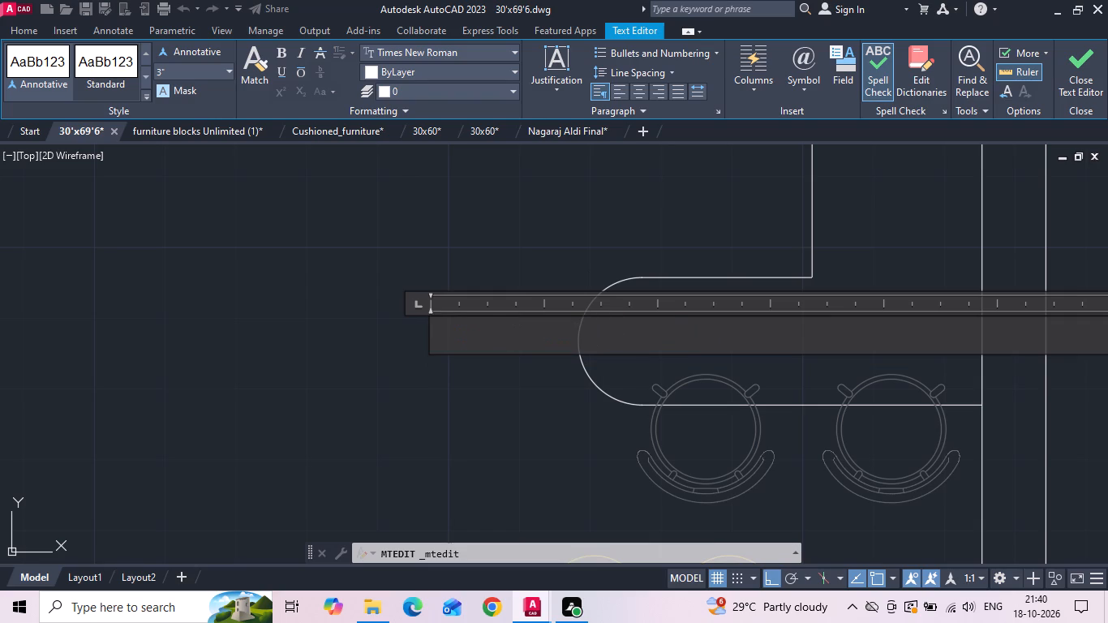
{"action": "type", "text": "BREAL"}
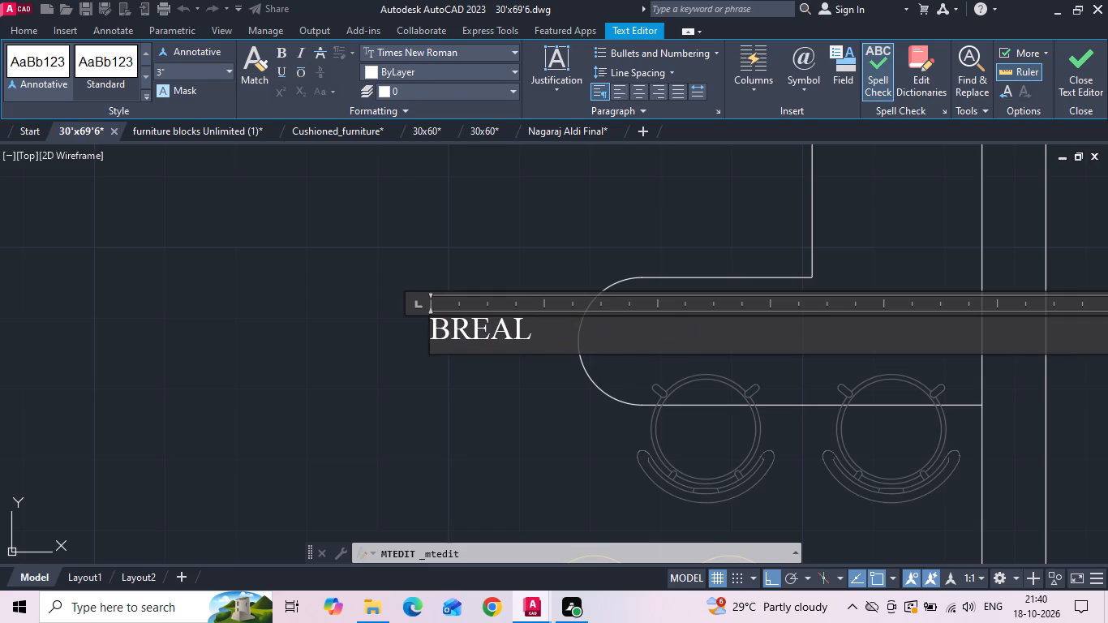
{"action": "key", "text": "BackSpace"}
{"action": "key", "text": "k"}
{"action": "type", "text": "FAST"}
{"action": "key", "text": "space"}
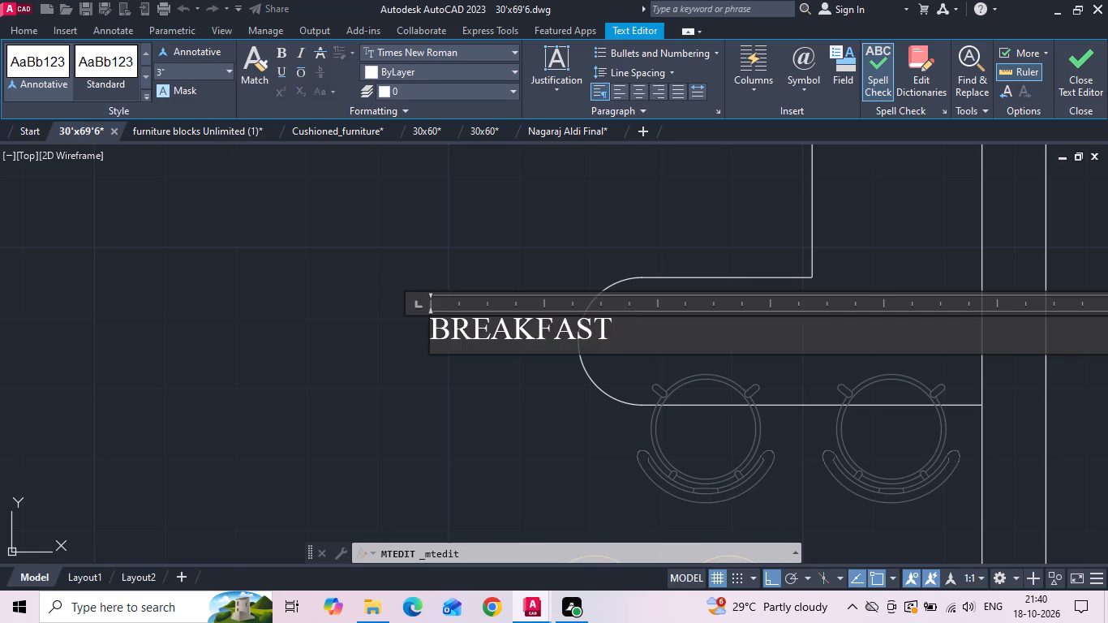
{"action": "type", "text": "COUNTER"}
{"action": "scroll", "coordinate": [569, 365], "scroll_direction": "down", "scroll_amount": 1}
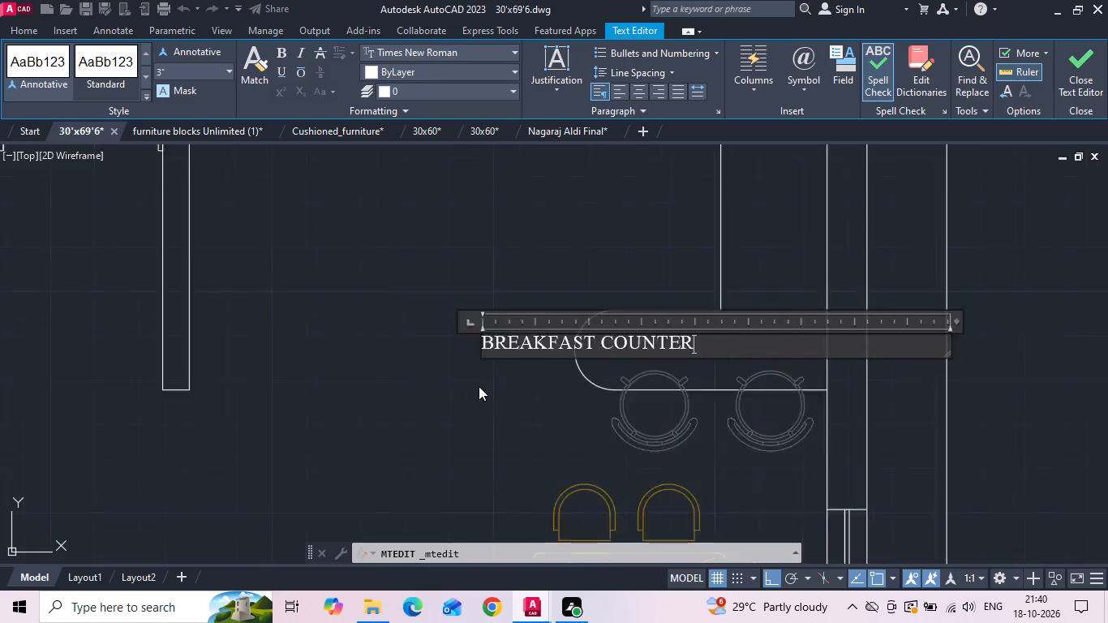
{"action": "scroll", "coordinate": [479, 386], "scroll_direction": "down", "scroll_amount": 3}
{"action": "scroll", "coordinate": [960, 302], "scroll_direction": "up", "scroll_amount": 3}
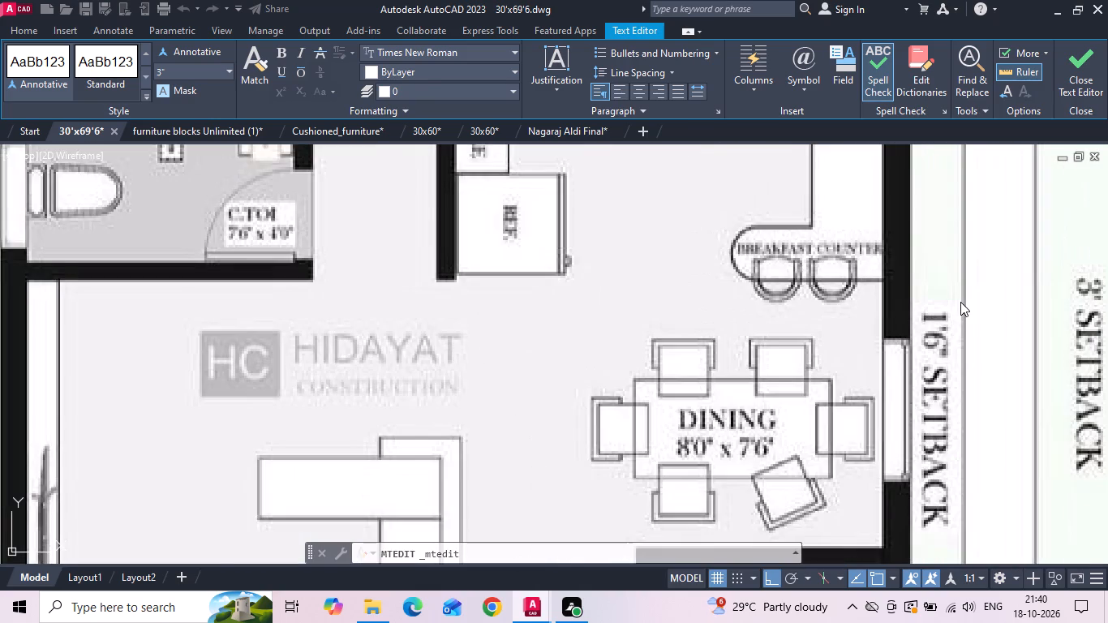
{"action": "scroll", "coordinate": [959, 313], "scroll_direction": "down", "scroll_amount": 3}
{"action": "scroll", "coordinate": [515, 404], "scroll_direction": "up", "scroll_amount": 3}
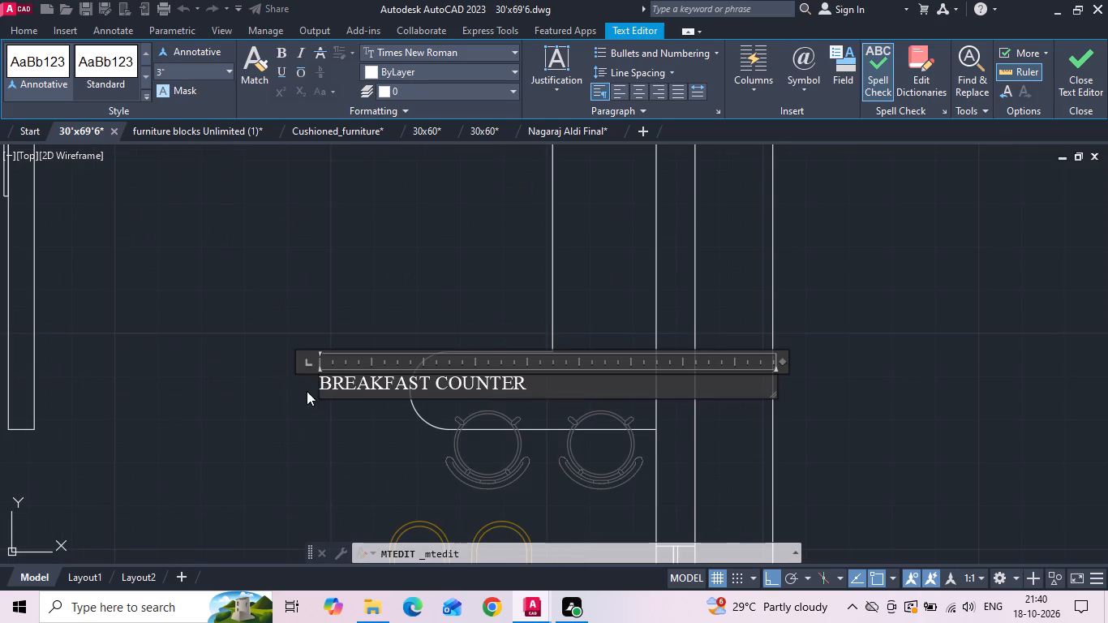
{"action": "left_click", "coordinate": [376, 313]}
Move the BREAKFAST COUNTER label horizontally toward the outer wall so it sits inside the rounded counter outline.
{"action": "left_click", "coordinate": [372, 392]}
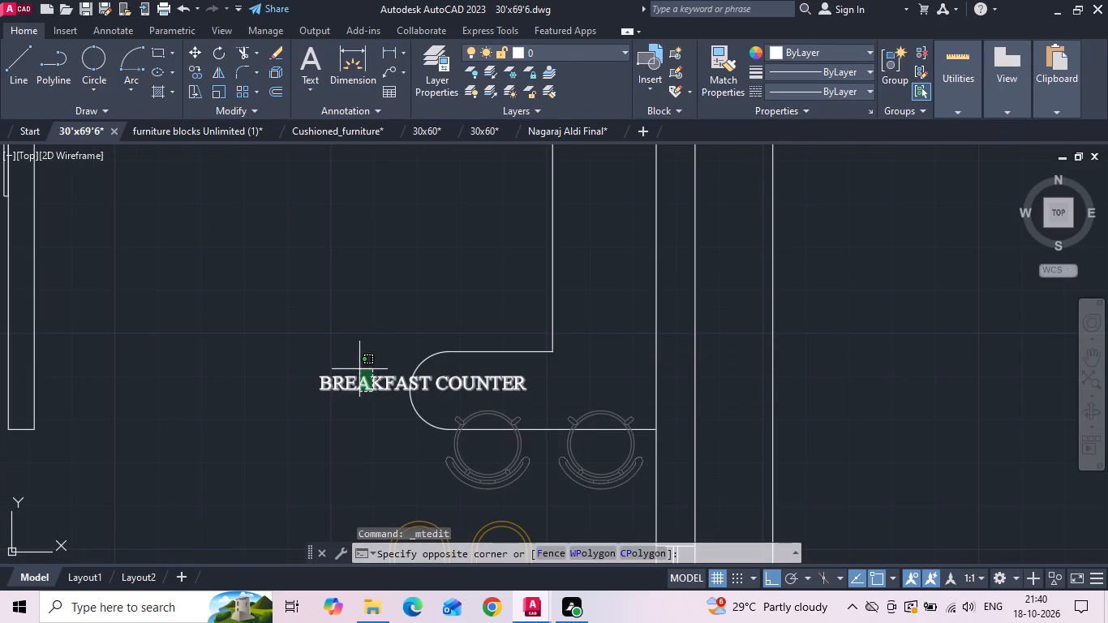
{"action": "right_click", "coordinate": [359, 369]}
{"action": "left_click", "coordinate": [359, 369]}
{"action": "right_click", "coordinate": [359, 369]}
{"action": "left_click", "coordinate": [416, 294]}
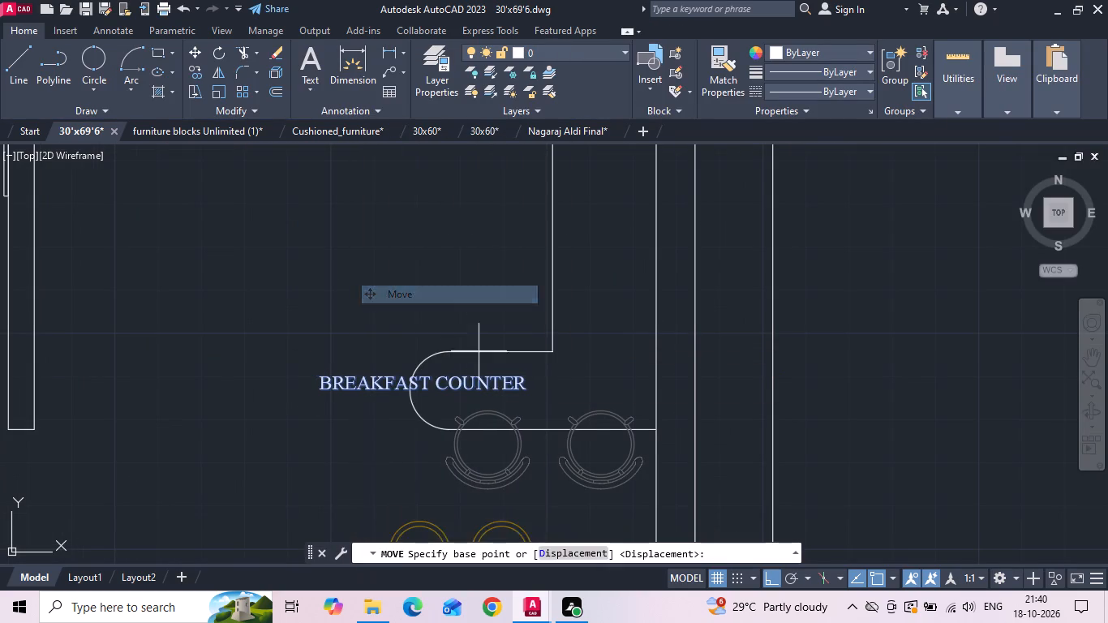
{"action": "left_click_drag", "start_coordinate": [503, 372], "coordinate": [552, 379]}
{"action": "scroll", "coordinate": [473, 398], "scroll_direction": "up", "scroll_amount": 2}
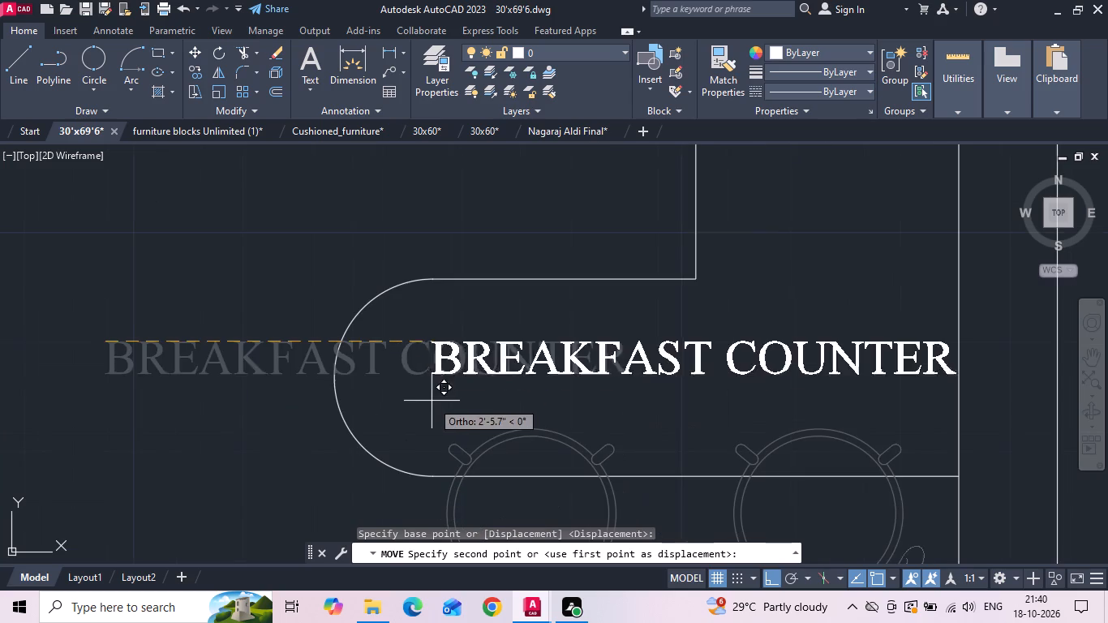
{"action": "scroll", "coordinate": [397, 393], "scroll_direction": "up", "scroll_amount": 1}
{"action": "left_click", "coordinate": [397, 393]}
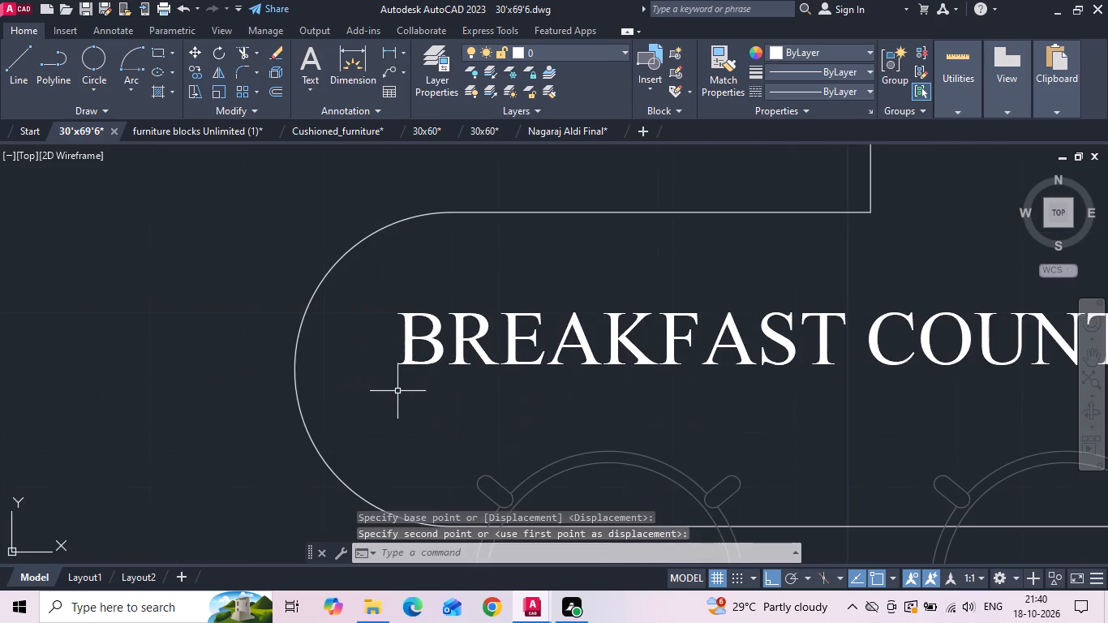
Move the BREAKFAST COUNTER label slightly straight down within the counter.
{"action": "scroll", "coordinate": [424, 347], "scroll_direction": "down", "scroll_amount": 1}
{"action": "left_click", "coordinate": [522, 346]}
{"action": "right_click", "coordinate": [522, 346]}
{"action": "left_click", "coordinate": [565, 301]}
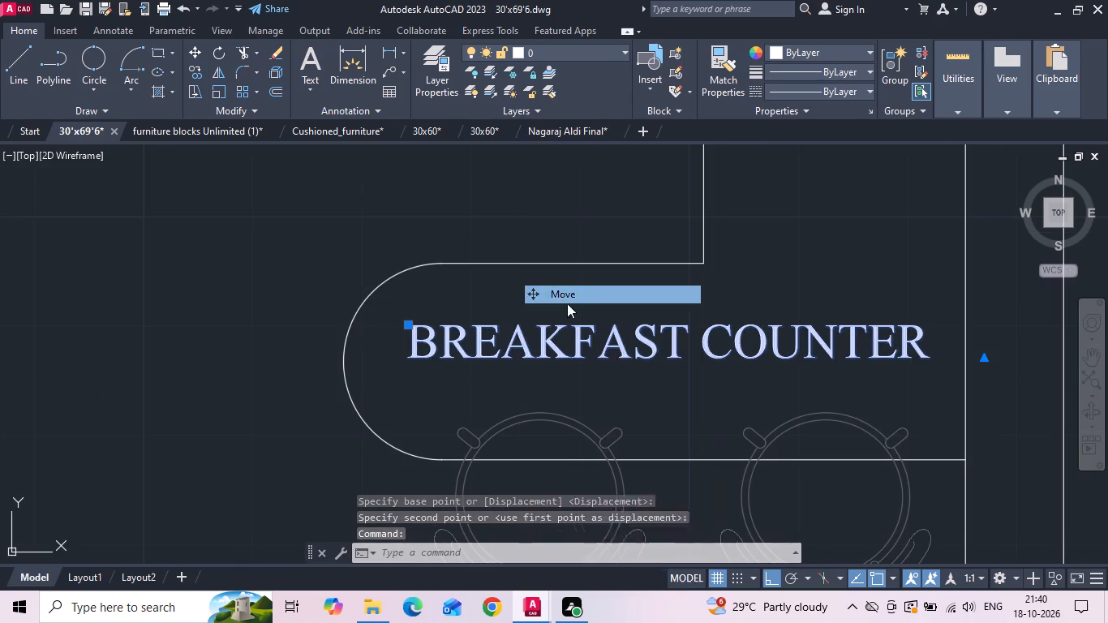
{"action": "left_click", "coordinate": [692, 394]}
{"action": "left_click", "coordinate": [698, 413]}
Delete the spare washing machine block lying below the reference plan image.
{"action": "scroll", "coordinate": [446, 342], "scroll_direction": "down", "scroll_amount": 3}
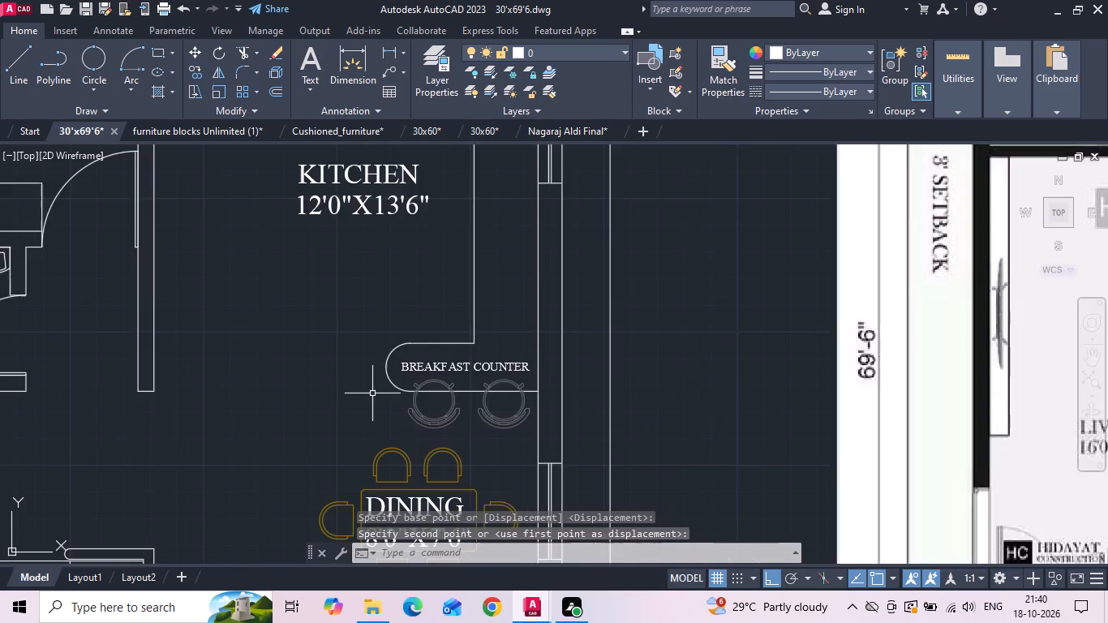
{"action": "scroll", "coordinate": [372, 396], "scroll_direction": "down", "scroll_amount": 1}
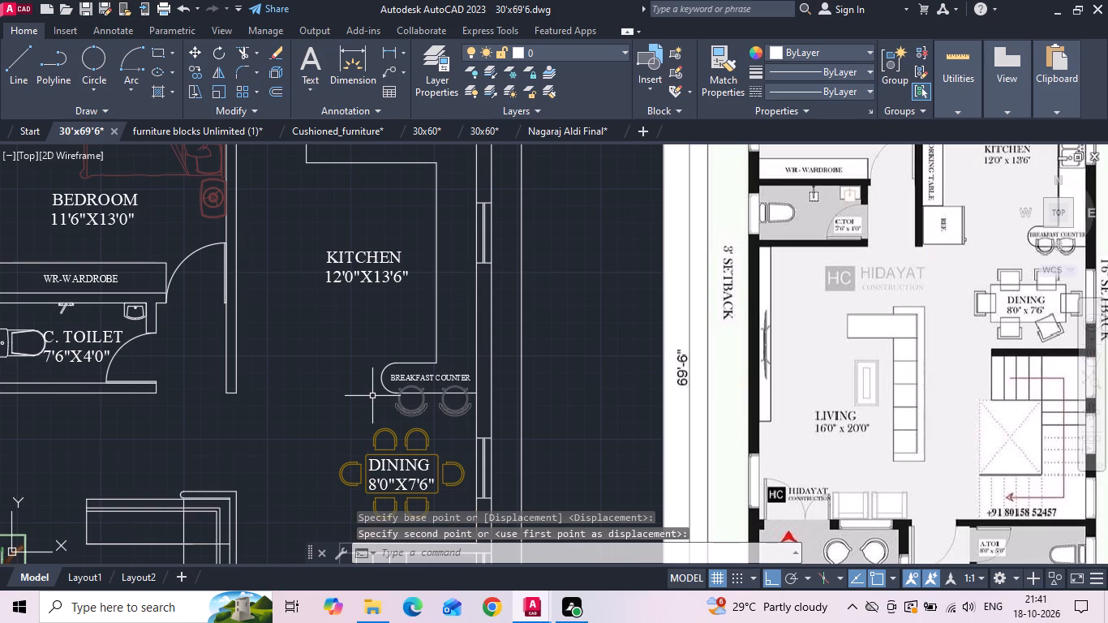
{"action": "scroll", "coordinate": [374, 399], "scroll_direction": "down", "scroll_amount": 1}
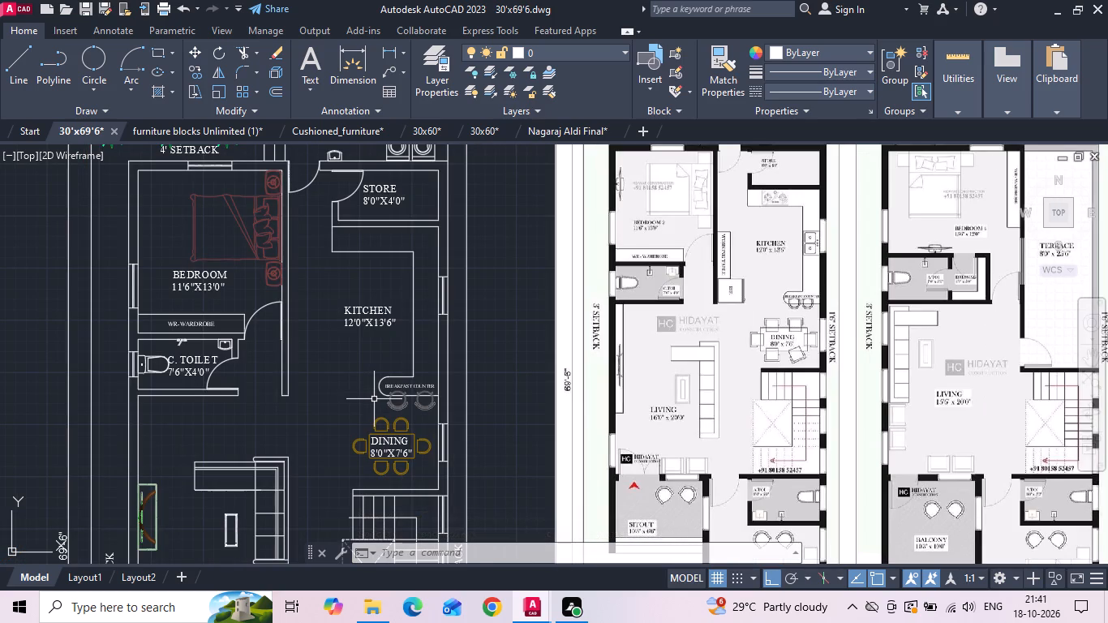
{"action": "scroll", "coordinate": [360, 339], "scroll_direction": "down", "scroll_amount": 1}
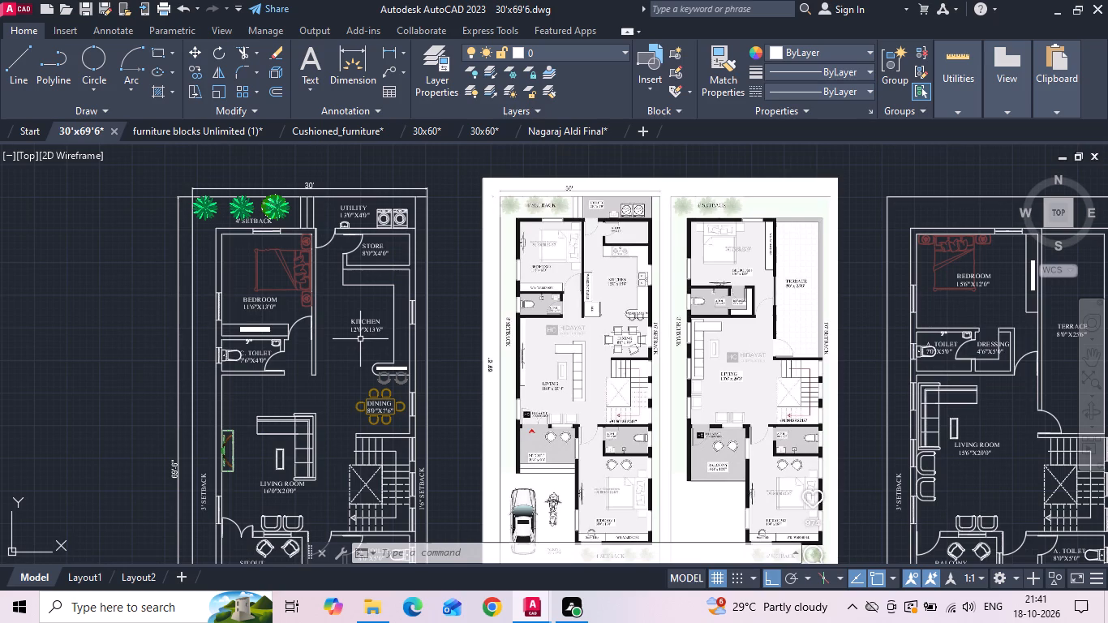
{"action": "scroll", "coordinate": [369, 334], "scroll_direction": "down", "scroll_amount": 1}
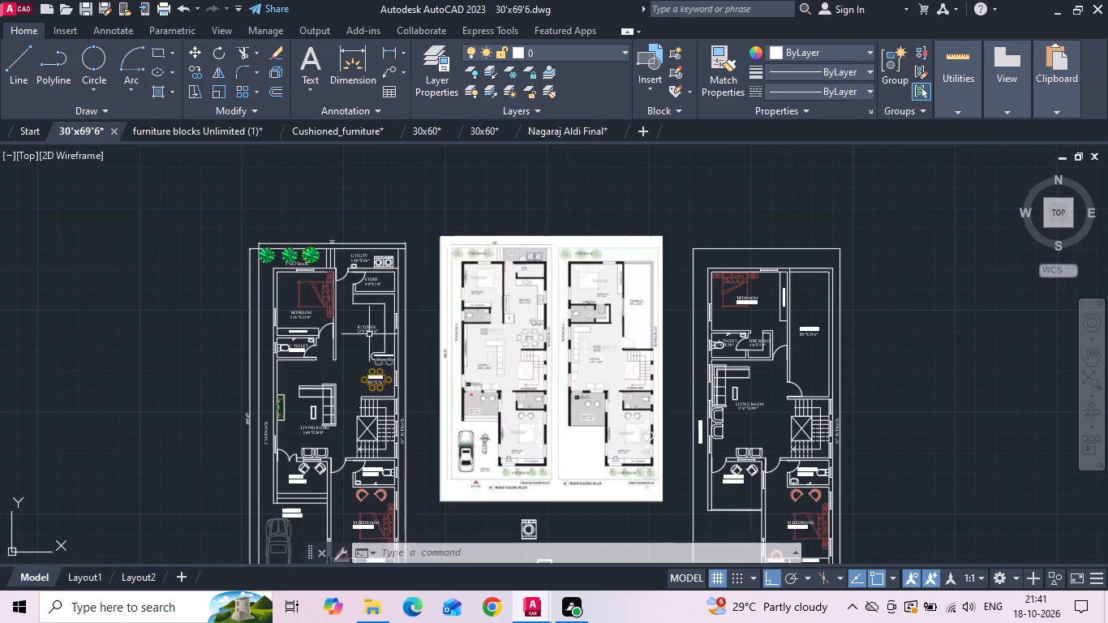
{"action": "middle_click_drag", "start_coordinate": [497, 428], "coordinate": [505, 326]}
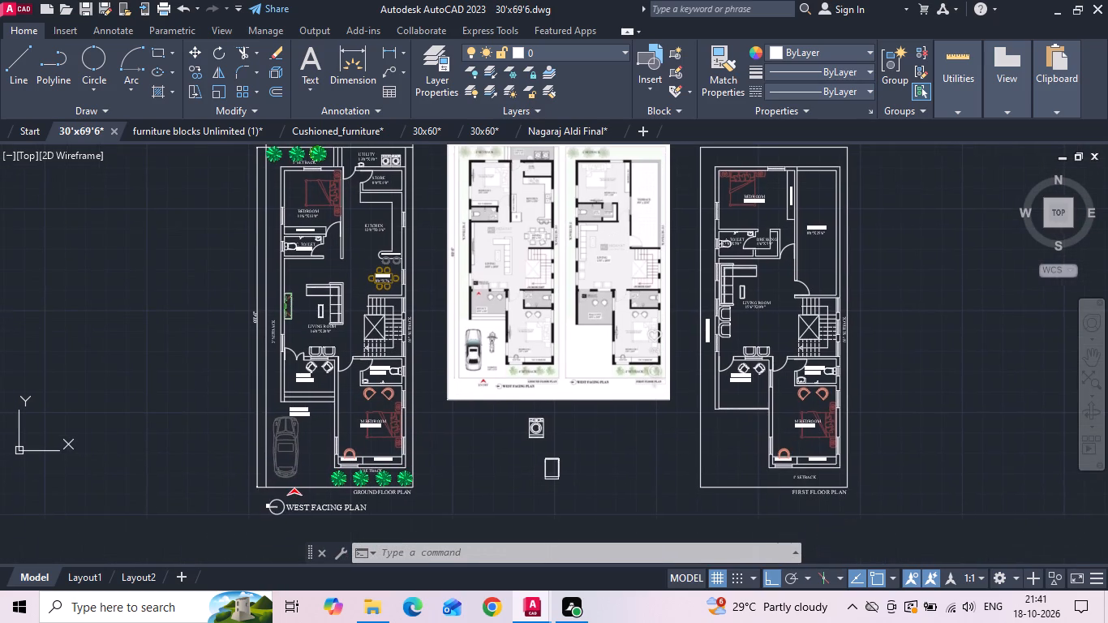
{"action": "left_click_drag", "start_coordinate": [510, 403], "coordinate": [539, 473]}
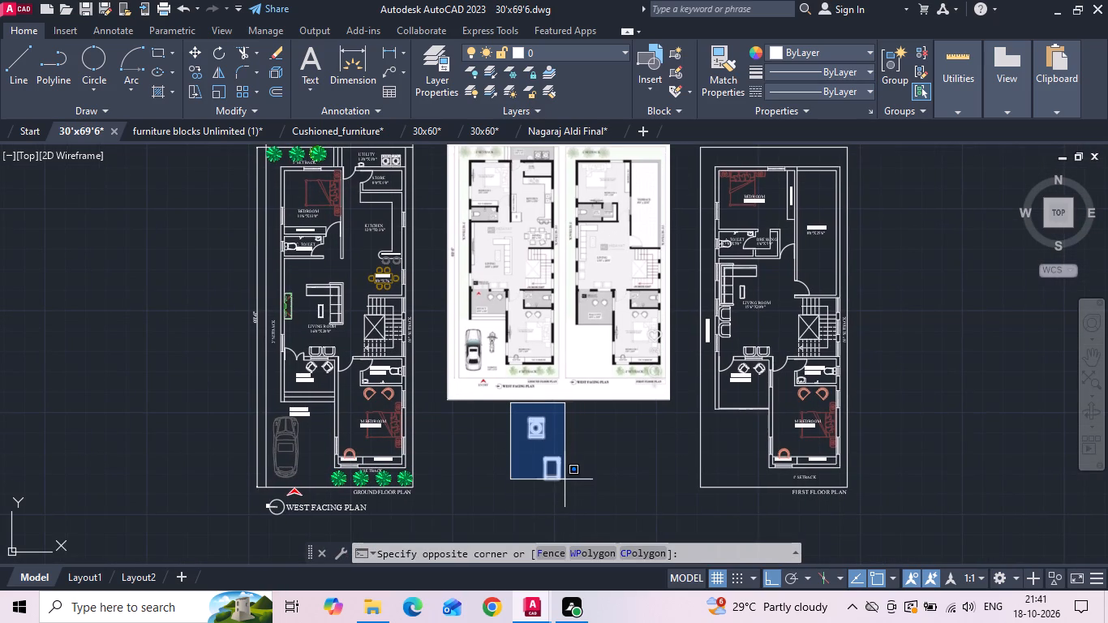
{"action": "left_click", "coordinate": [559, 447]}
{"action": "key", "text": "Delete"}
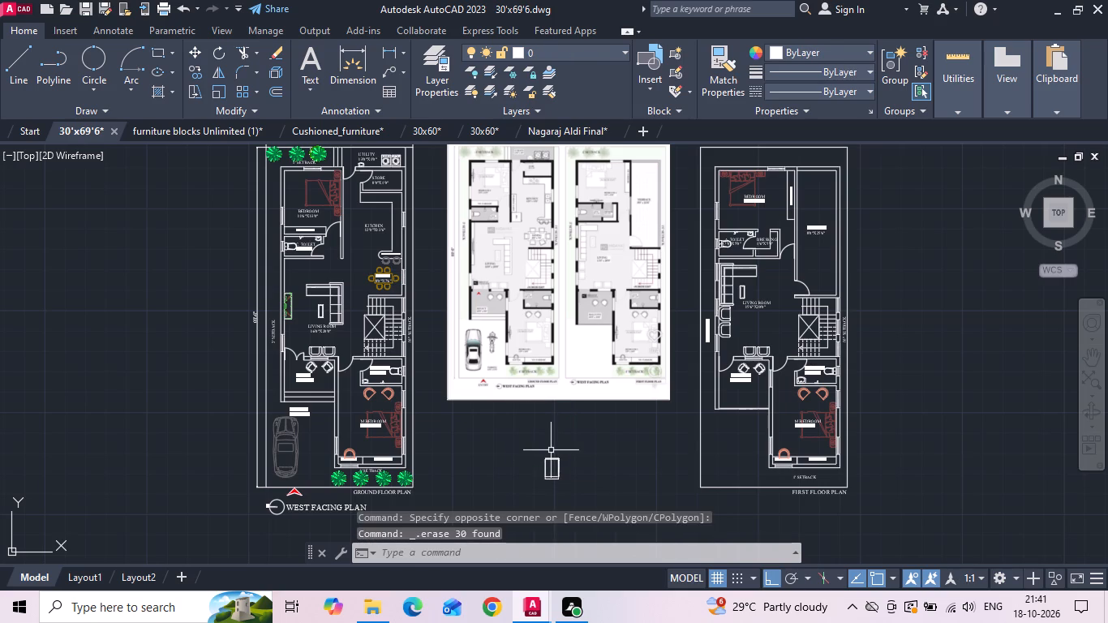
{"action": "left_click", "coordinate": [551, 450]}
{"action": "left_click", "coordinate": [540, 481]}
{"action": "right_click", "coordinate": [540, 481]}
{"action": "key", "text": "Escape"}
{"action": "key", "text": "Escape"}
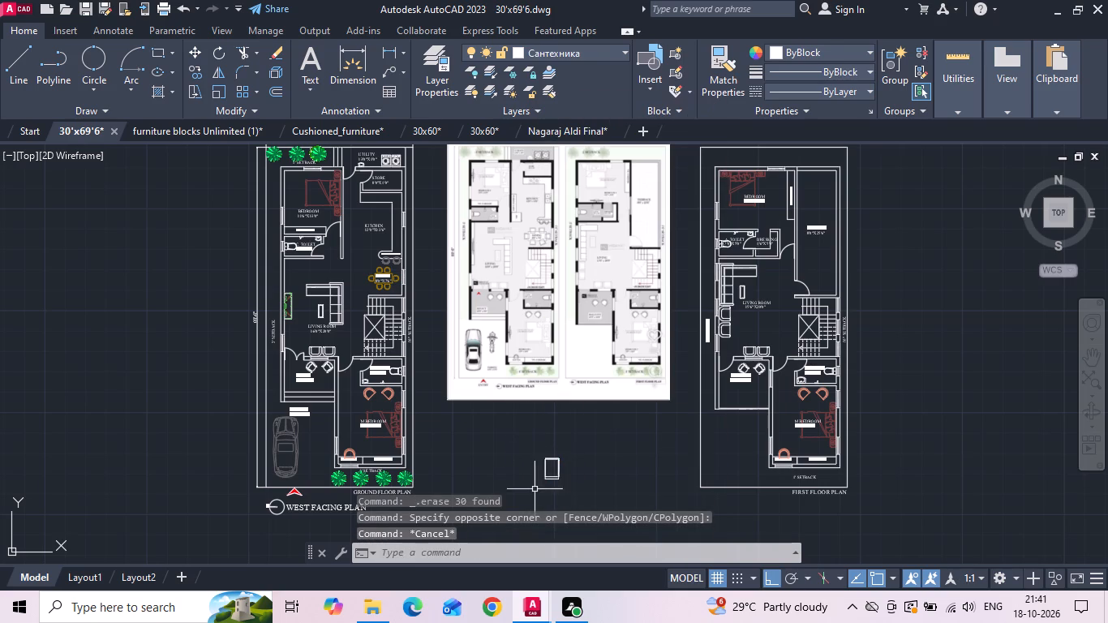
Move the refrigerator block from below the reference image into the ground-floor kitchen, against the free end of the bedroom-side wall.
{"action": "left_click_drag", "start_coordinate": [536, 492], "coordinate": [546, 484]}
{"action": "left_click", "coordinate": [582, 445]}
{"action": "right_click", "coordinate": [582, 445]}
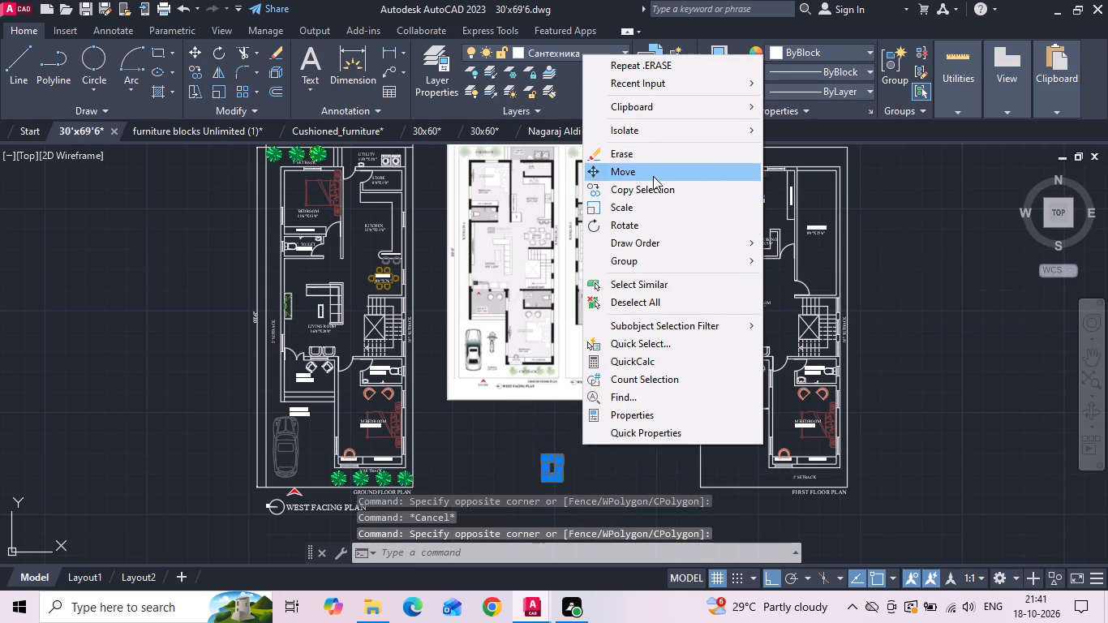
{"action": "left_click", "coordinate": [653, 175]}
{"action": "scroll", "coordinate": [517, 488], "scroll_direction": "up", "scroll_amount": 2}
{"action": "scroll", "coordinate": [632, 470], "scroll_direction": "up", "scroll_amount": 3}
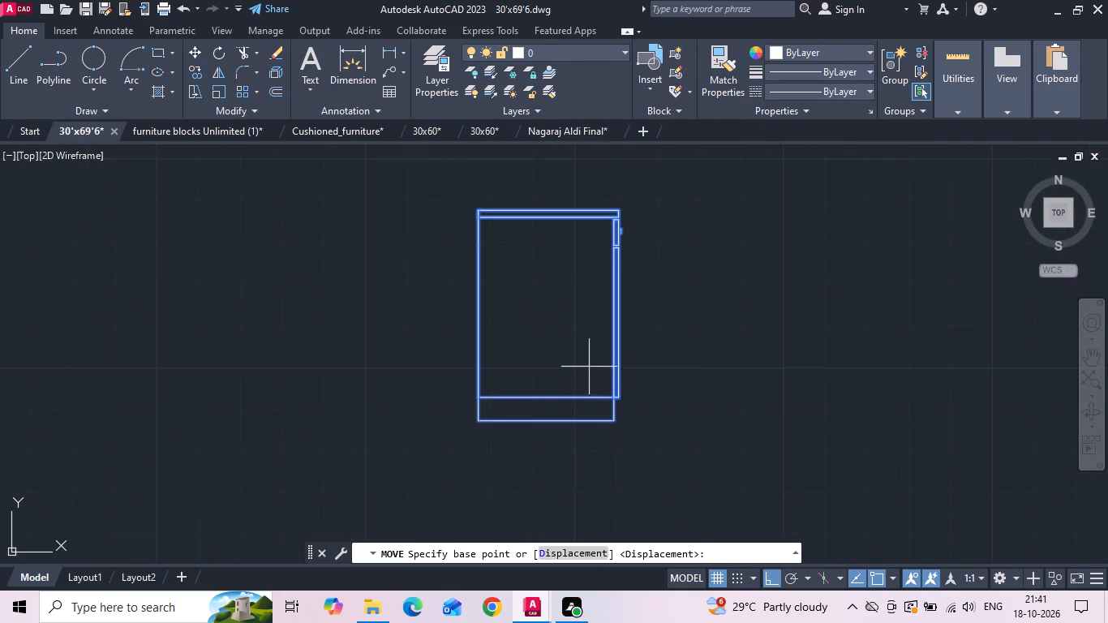
{"action": "scroll", "coordinate": [552, 368], "scroll_direction": "up", "scroll_amount": 1}
{"action": "left_click", "coordinate": [434, 454]}
{"action": "scroll", "coordinate": [582, 451], "scroll_direction": "down", "scroll_amount": 2}
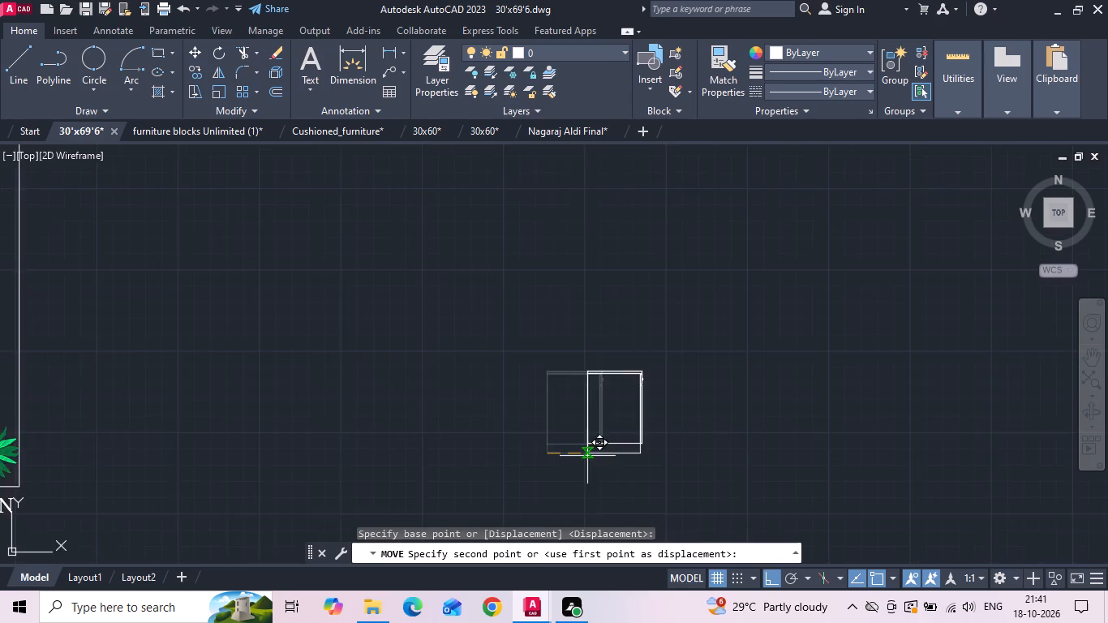
{"action": "scroll", "coordinate": [587, 456], "scroll_direction": "down", "scroll_amount": 5}
{"action": "scroll", "coordinate": [485, 324], "scroll_direction": "up", "scroll_amount": 4}
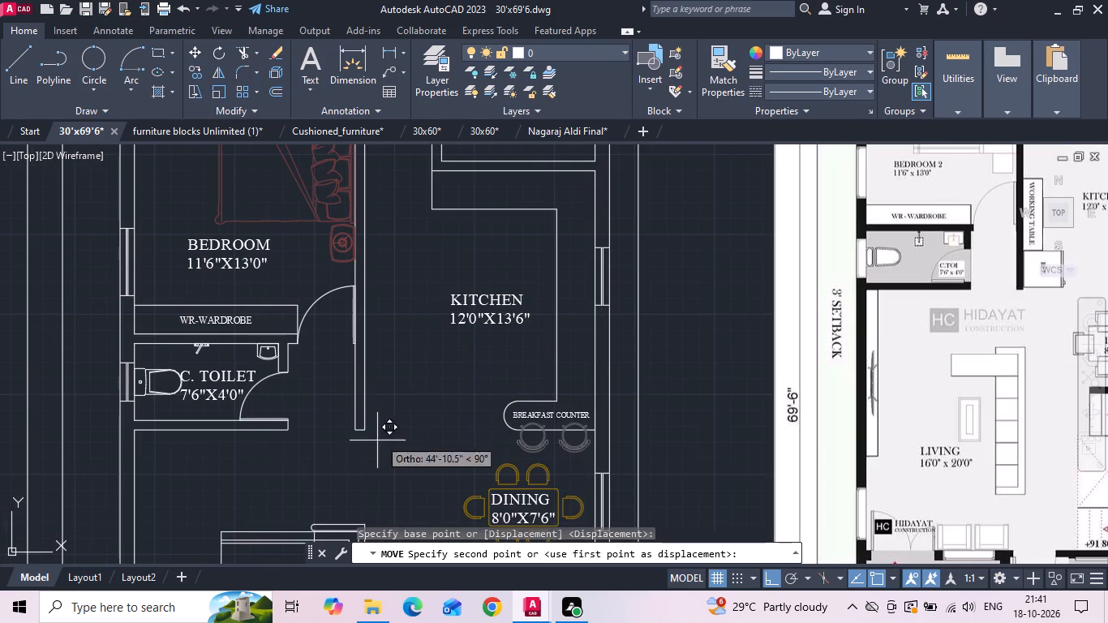
{"action": "left_click", "coordinate": [367, 433]}
{"action": "key", "text": "Escape"}
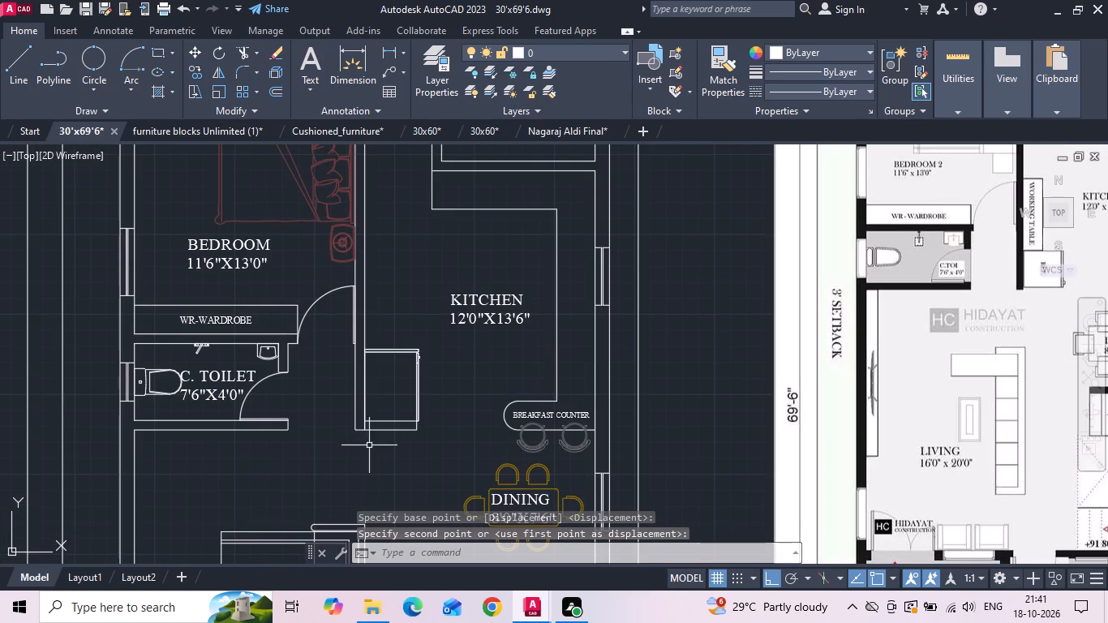
{"action": "scroll", "coordinate": [391, 432], "scroll_direction": "up", "scroll_amount": 2}
{"action": "scroll", "coordinate": [415, 449], "scroll_direction": "down", "scroll_amount": 2}
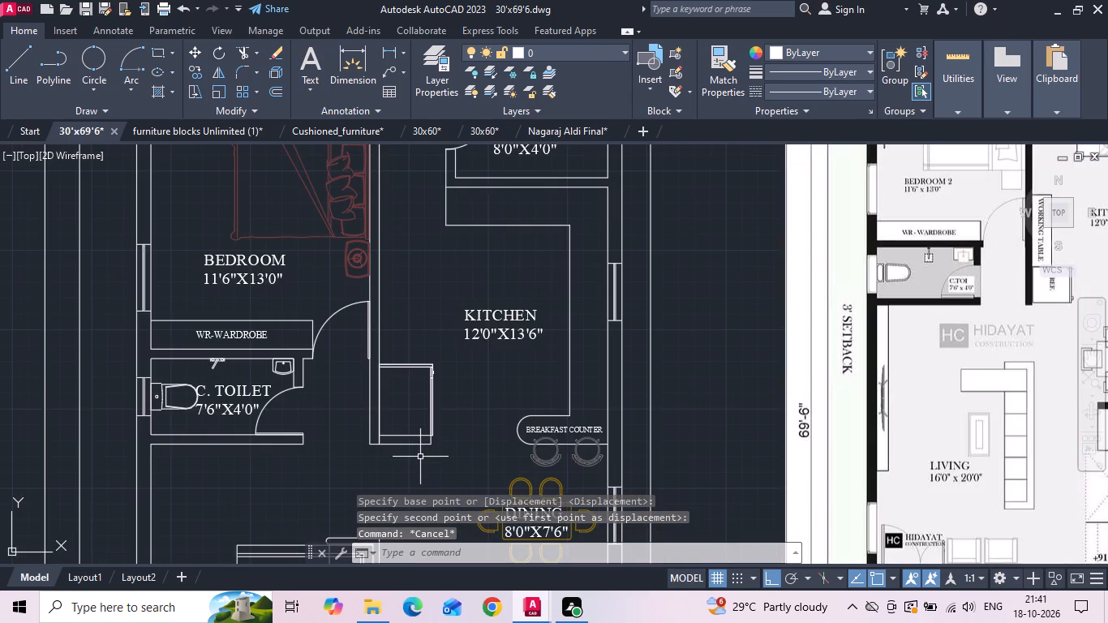
Copy the kitchen counter's horizontal front edge below the store 2' straight down into the kitchen.
{"action": "middle_click_drag", "start_coordinate": [413, 353], "coordinate": [413, 372]}
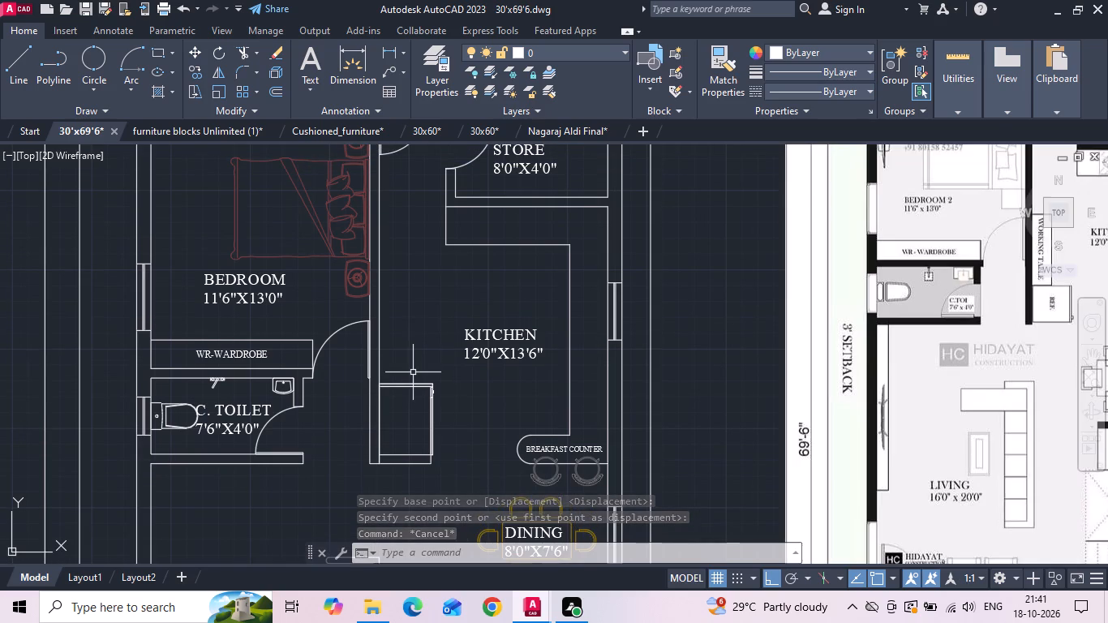
{"action": "left_click", "coordinate": [462, 239]}
{"action": "left_click", "coordinate": [443, 263]}
{"action": "key", "text": "Escape"}
{"action": "left_click_drag", "start_coordinate": [508, 227], "coordinate": [487, 272]}
{"action": "left_click", "coordinate": [487, 273]}
{"action": "right_click", "coordinate": [487, 273]}
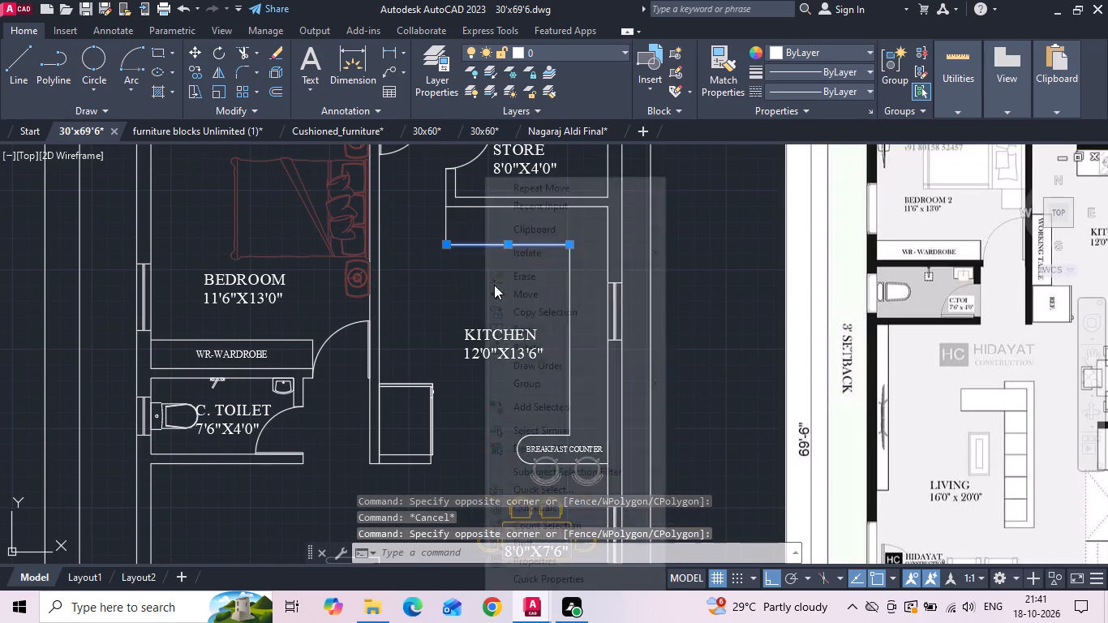
{"action": "left_click", "coordinate": [525, 311]}
{"action": "left_click_drag", "start_coordinate": [428, 305], "coordinate": [427, 333]}
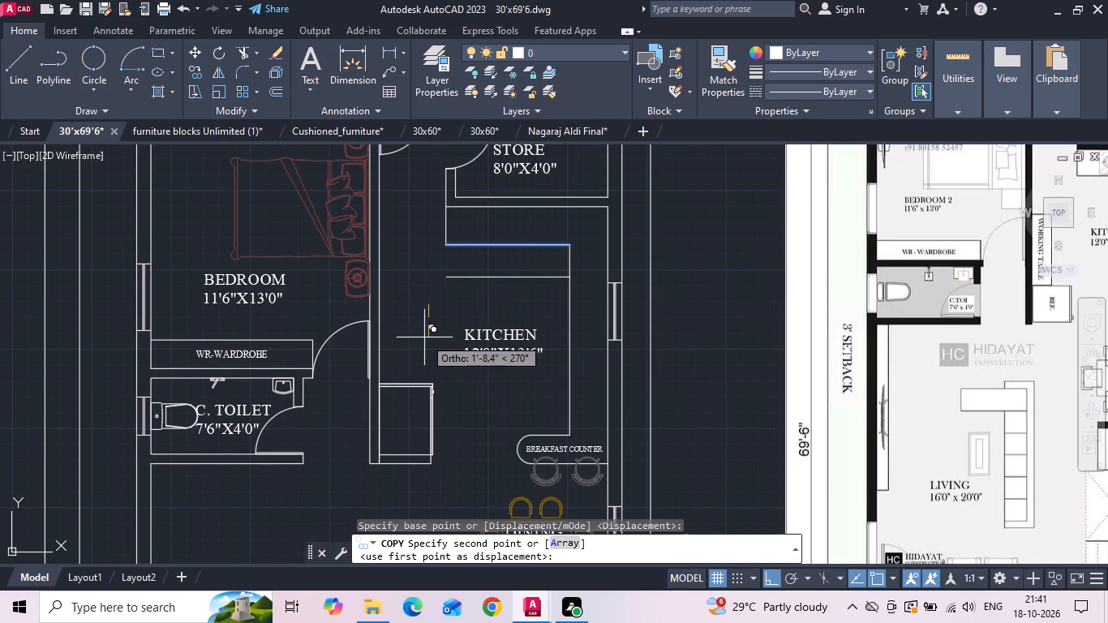
{"action": "type", "text": "2'"}
{"action": "key", "text": "Return"}
{"action": "key", "text": "Escape"}
Extend the copied counter line to meet the bedroom-side wall of the kitchen.
{"action": "type", "text": "EX"}
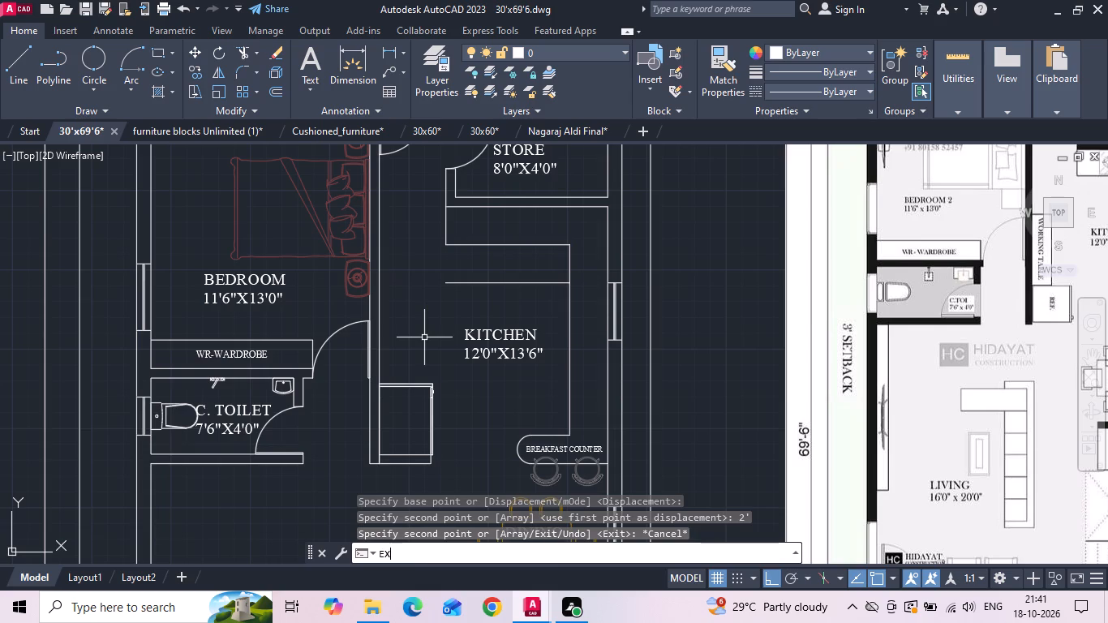
{"action": "key", "text": "space"}
{"action": "left_click", "coordinate": [449, 288]}
{"action": "left_click", "coordinate": [457, 260]}
{"action": "key", "text": "Escape"}
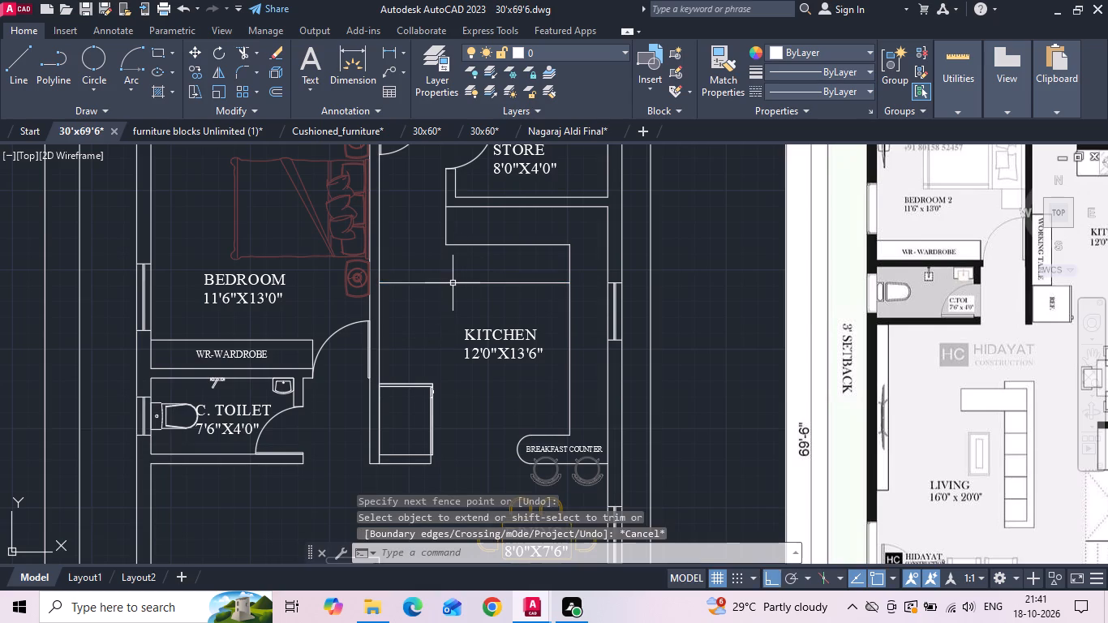
Copy the kitchen-side face line of the bedroom wall 18" horizontally into the kitchen.
{"action": "left_click", "coordinate": [377, 314]}
{"action": "right_click", "coordinate": [380, 314]}
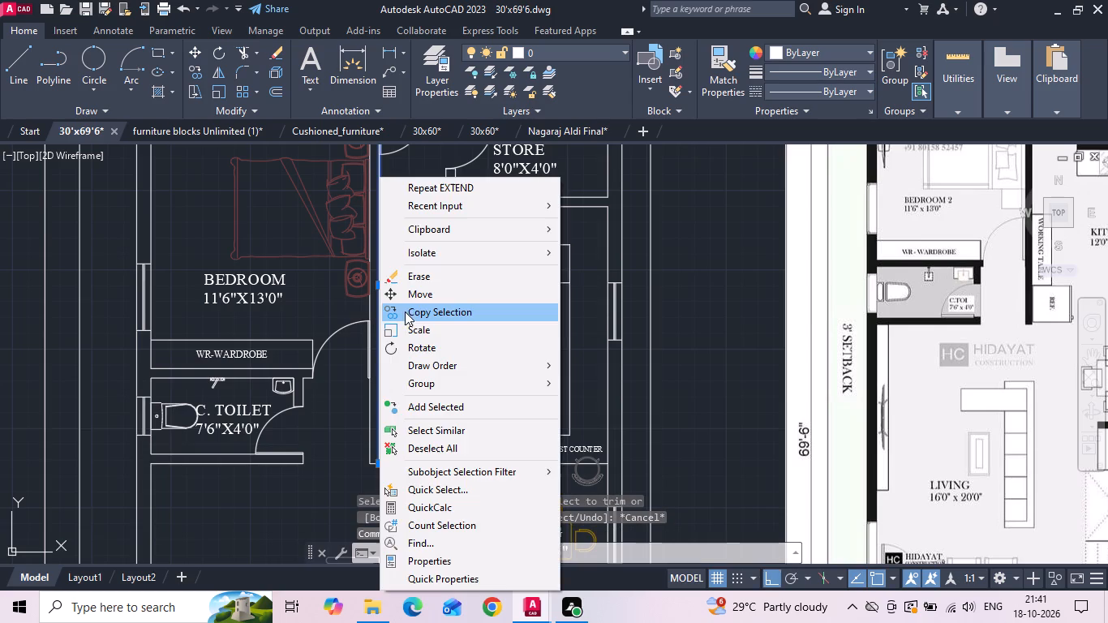
{"action": "left_click", "coordinate": [410, 311]}
{"action": "left_click_drag", "start_coordinate": [453, 328], "coordinate": [474, 329]}
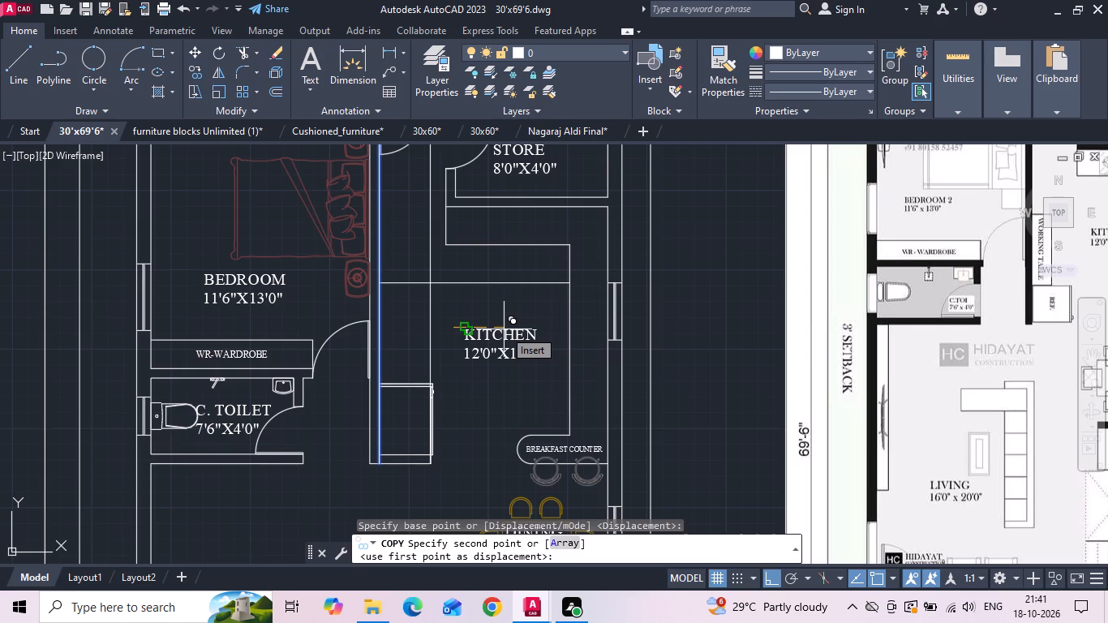
{"action": "type", "text": "18"}
{"action": "key", "text": "Return"}
{"action": "key", "text": "Escape"}
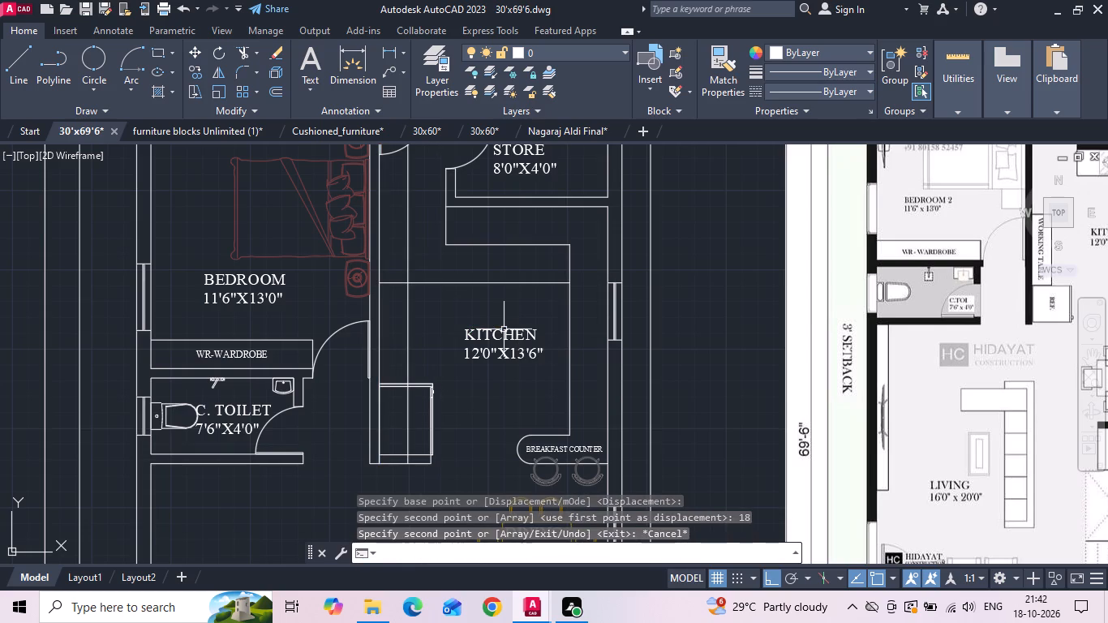
Trim the copied lines into a narrow table outline between wall and refrigerator, and erase the leftover segment inside the refrigerator.
{"action": "type", "text": "TR"}
{"action": "key", "text": "space"}
{"action": "left_click_drag", "start_coordinate": [403, 260], "coordinate": [420, 273]}
{"action": "left_click_drag", "start_coordinate": [427, 277], "coordinate": [440, 311]}
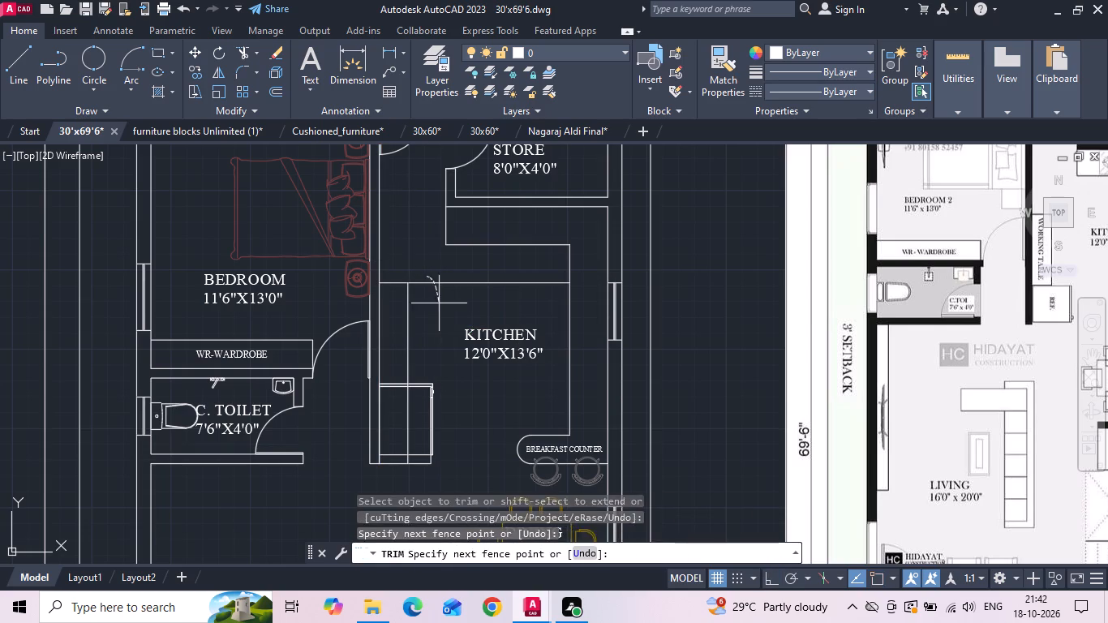
{"action": "left_click_drag", "start_coordinate": [440, 311], "coordinate": [441, 316]}
{"action": "scroll", "coordinate": [402, 386], "scroll_direction": "up", "scroll_amount": 4}
{"action": "left_click", "coordinate": [415, 376]}
{"action": "key", "text": "Escape"}
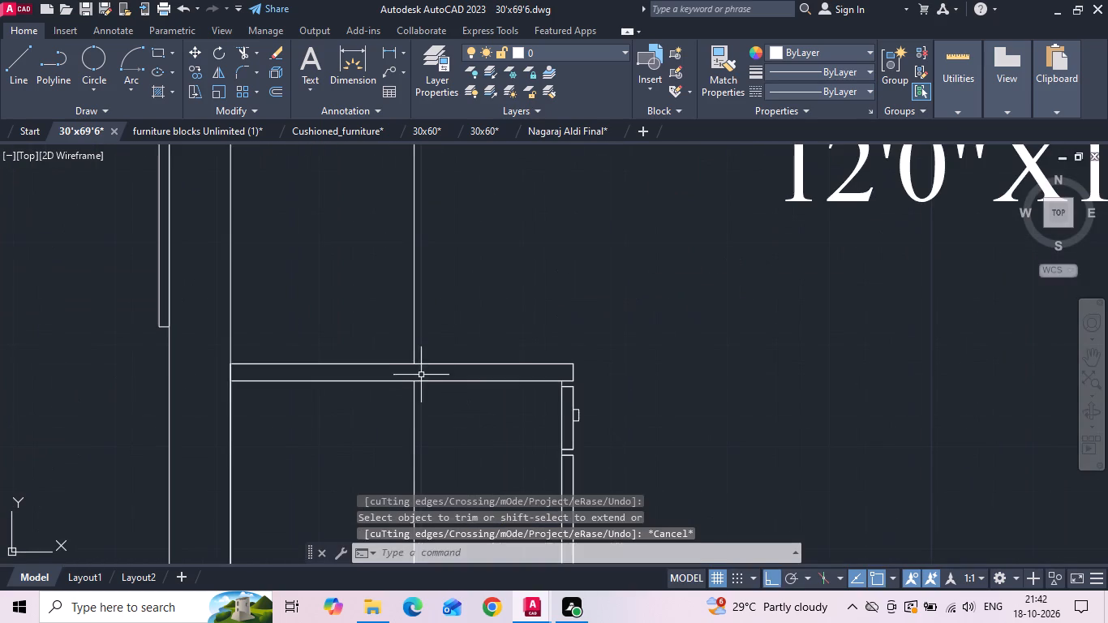
{"action": "left_click_drag", "start_coordinate": [433, 419], "coordinate": [414, 436]}
{"action": "left_click", "coordinate": [407, 440]}
{"action": "key", "text": "Delete"}
{"action": "scroll", "coordinate": [402, 441], "scroll_direction": "down", "scroll_amount": 4}
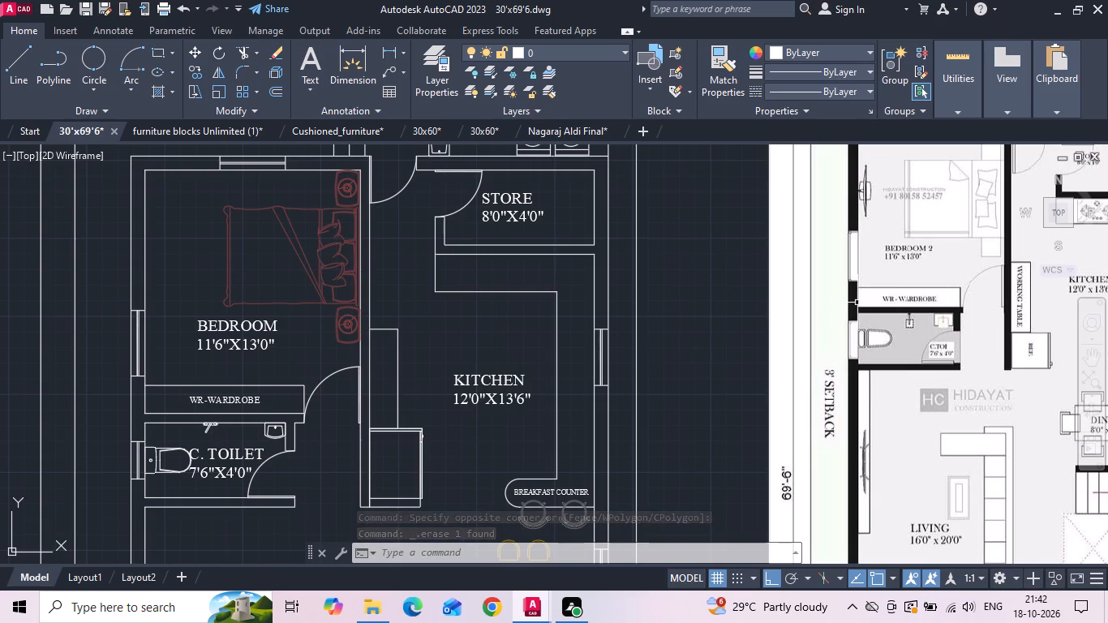
Copy the vertical WR-WARDROBE label from the first-floor bedroom into the narrow table outline in the ground-floor kitchen.
{"action": "scroll", "coordinate": [413, 369], "scroll_direction": "down", "scroll_amount": 2}
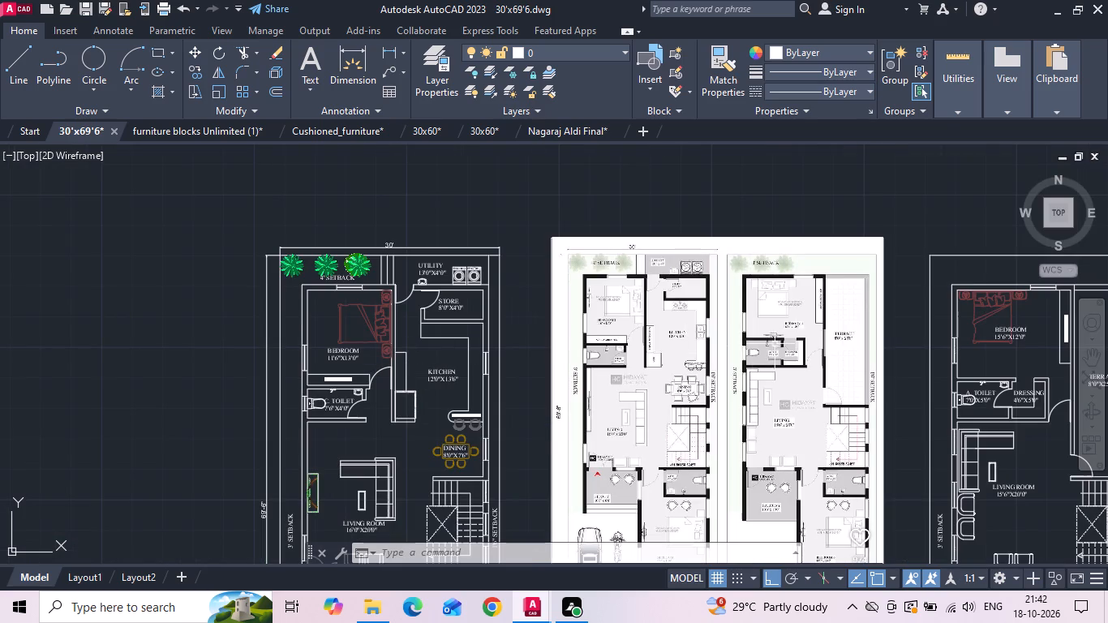
{"action": "scroll", "coordinate": [1020, 330], "scroll_direction": "up", "scroll_amount": 1}
{"action": "middle_click_drag", "start_coordinate": [978, 314], "coordinate": [840, 314]}
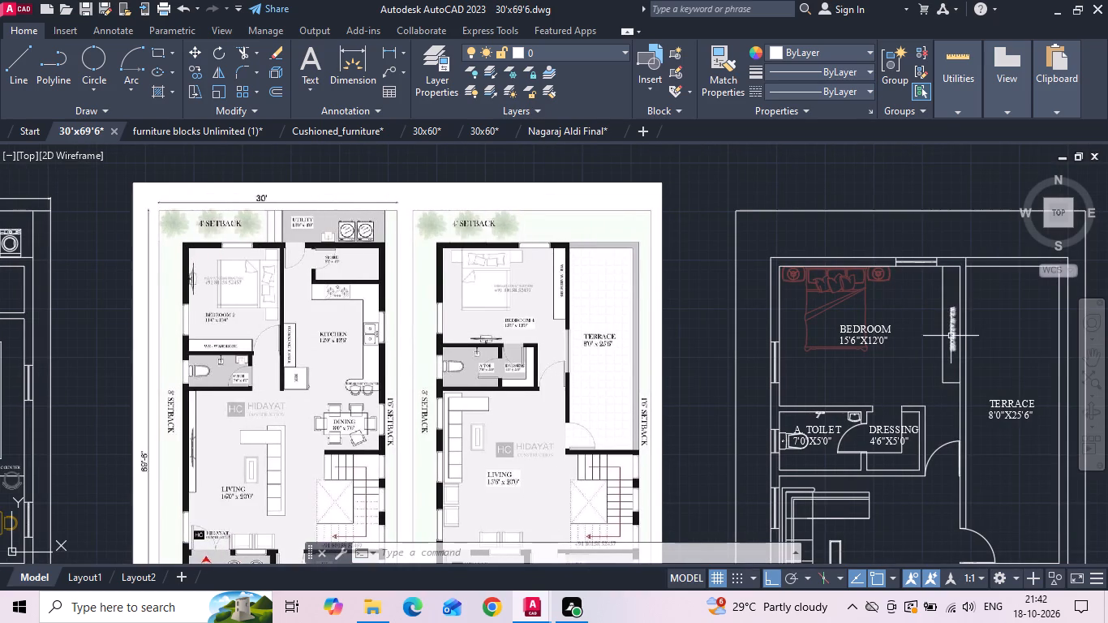
{"action": "left_click", "coordinate": [951, 336]}
{"action": "right_click", "coordinate": [951, 336]}
{"action": "left_click", "coordinate": [975, 311]}
{"action": "left_click_drag", "start_coordinate": [931, 339], "coordinate": [750, 379]}
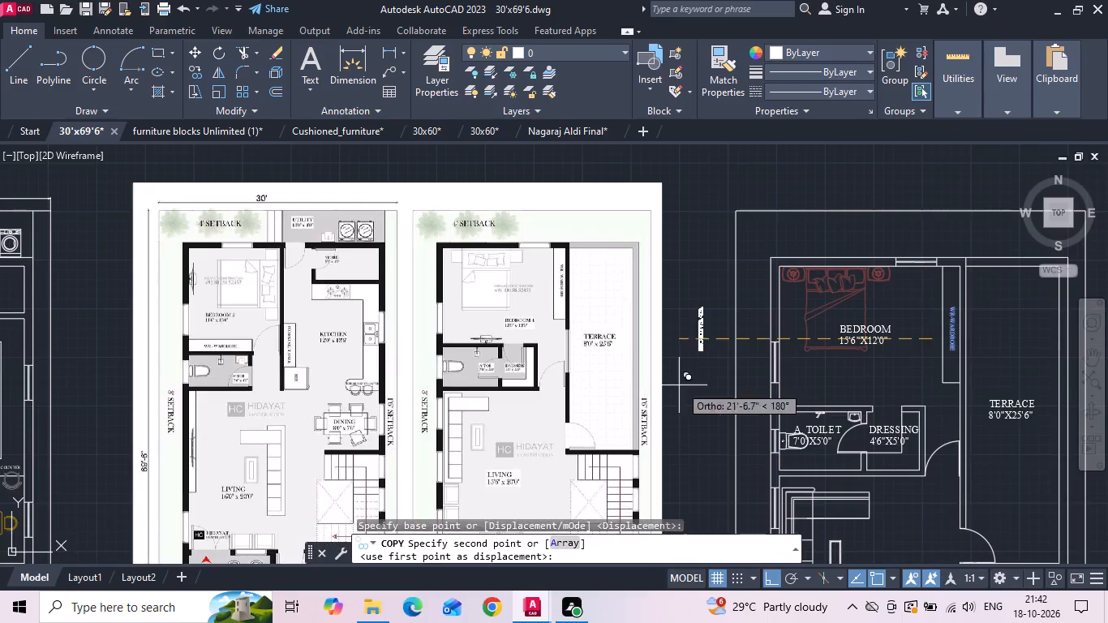
{"action": "middle_click_drag", "start_coordinate": [649, 399], "coordinate": [917, 355]}
{"action": "middle_click_drag", "start_coordinate": [259, 340], "coordinate": [491, 341]}
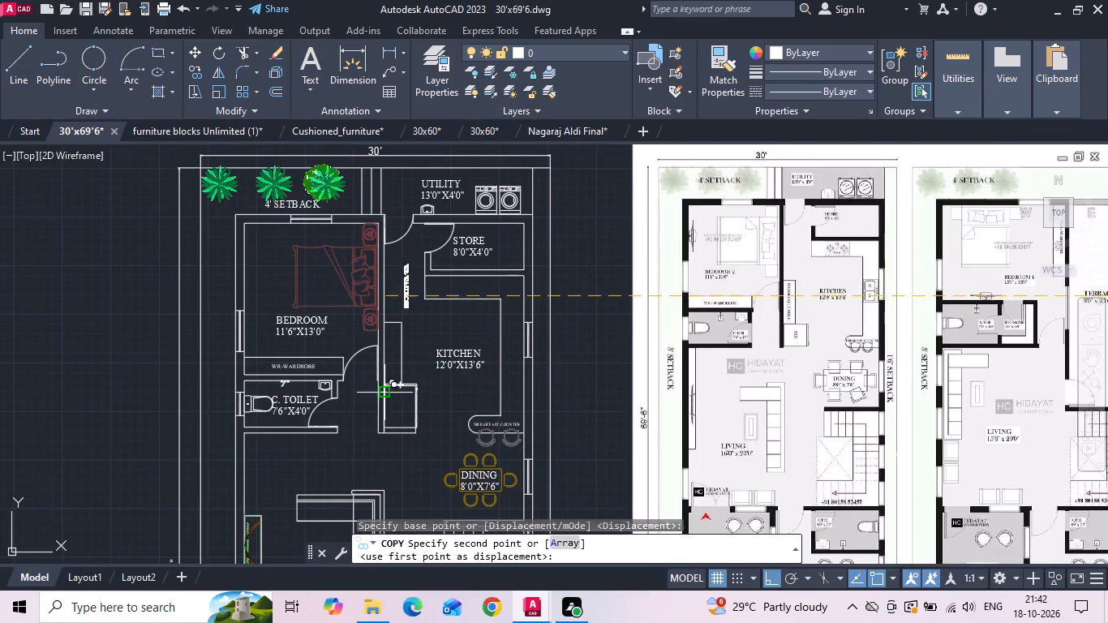
{"action": "left_click", "coordinate": [771, 578]}
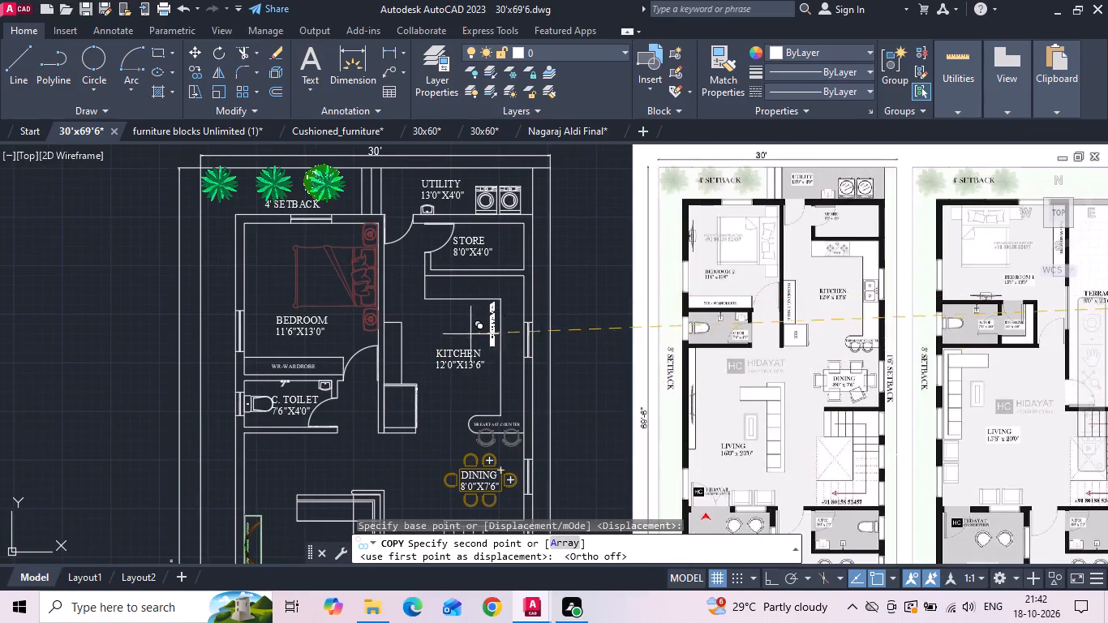
{"action": "scroll", "coordinate": [444, 309], "scroll_direction": "up", "scroll_amount": 2}
{"action": "middle_click_drag", "start_coordinate": [310, 391], "coordinate": [478, 347]}
{"action": "scroll", "coordinate": [431, 393], "scroll_direction": "up", "scroll_amount": 1}
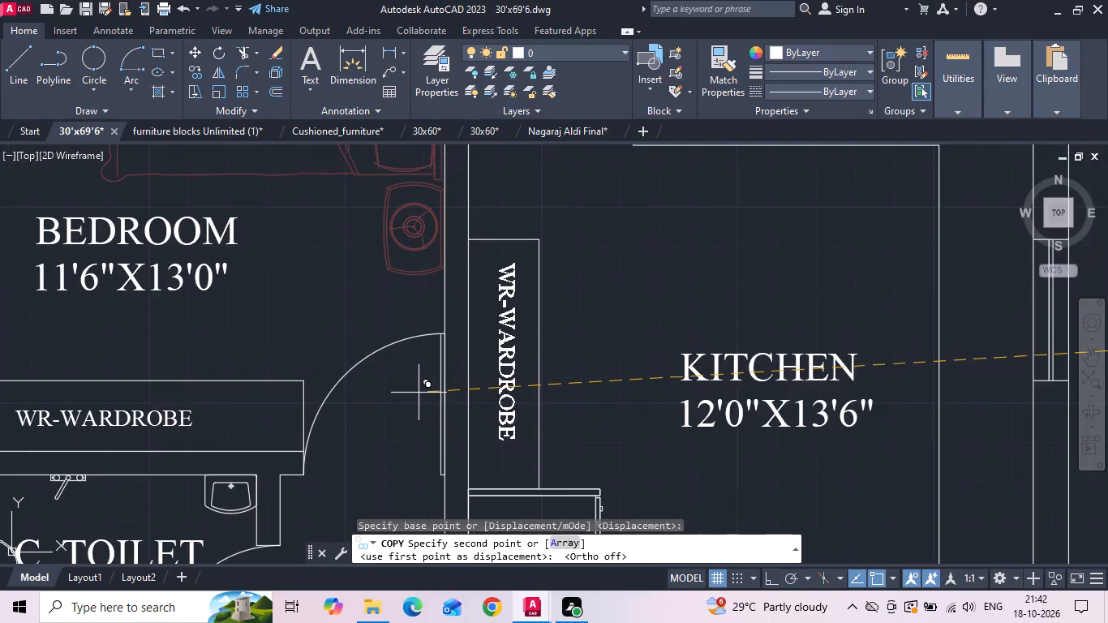
{"action": "left_click", "coordinate": [419, 393]}
{"action": "scroll", "coordinate": [368, 408], "scroll_direction": "down", "scroll_amount": 2}
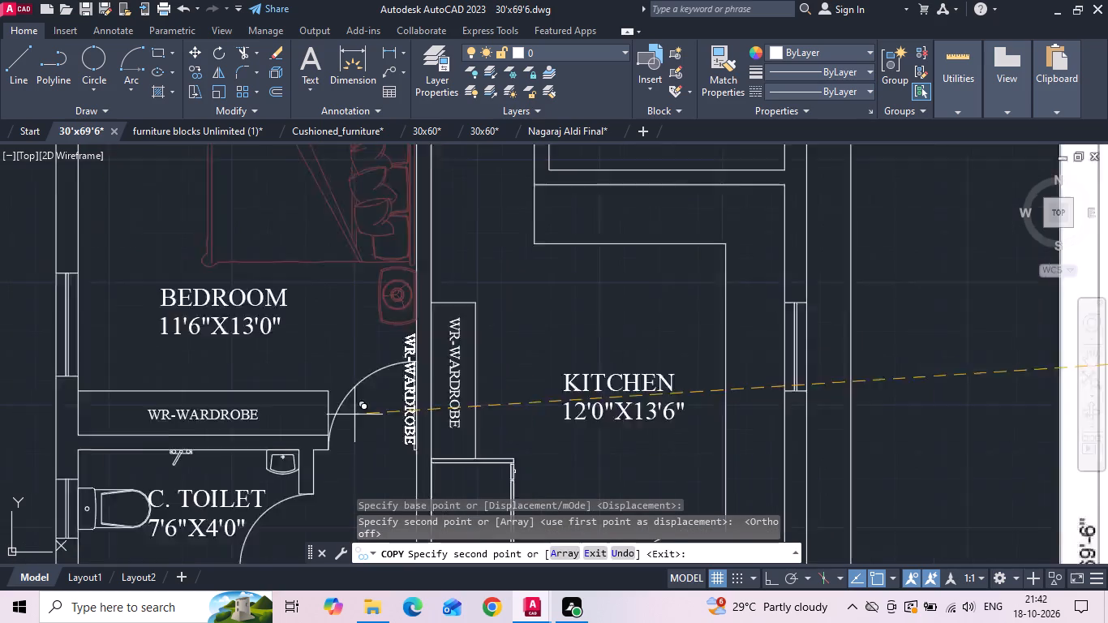
{"action": "key", "text": "Escape"}
Change the copied label in the kitchen's narrow table outline to WARKING TABLE.
{"action": "scroll", "coordinate": [1020, 303], "scroll_direction": "up", "scroll_amount": 2}
{"action": "middle_click_drag", "start_coordinate": [921, 331], "coordinate": [861, 344]}
{"action": "scroll", "coordinate": [857, 345], "scroll_direction": "down", "scroll_amount": 4}
{"action": "scroll", "coordinate": [475, 407], "scroll_direction": "up", "scroll_amount": 2}
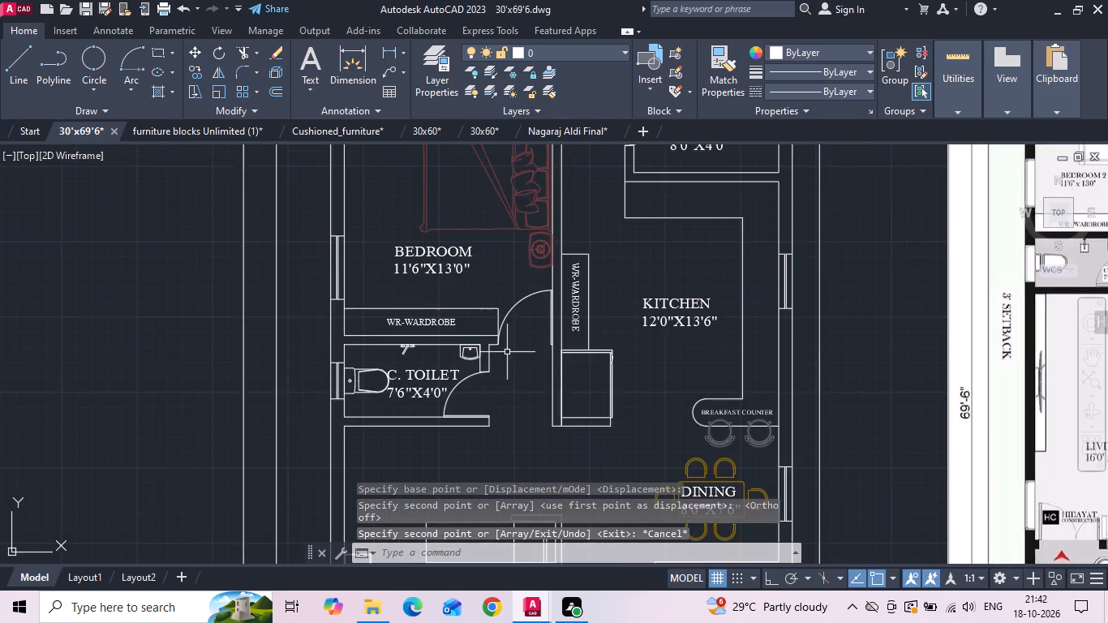
{"action": "scroll", "coordinate": [546, 277], "scroll_direction": "up", "scroll_amount": 1}
{"action": "double_click", "coordinate": [592, 297]}
{"action": "scroll", "coordinate": [591, 298], "scroll_direction": "up", "scroll_amount": 2}
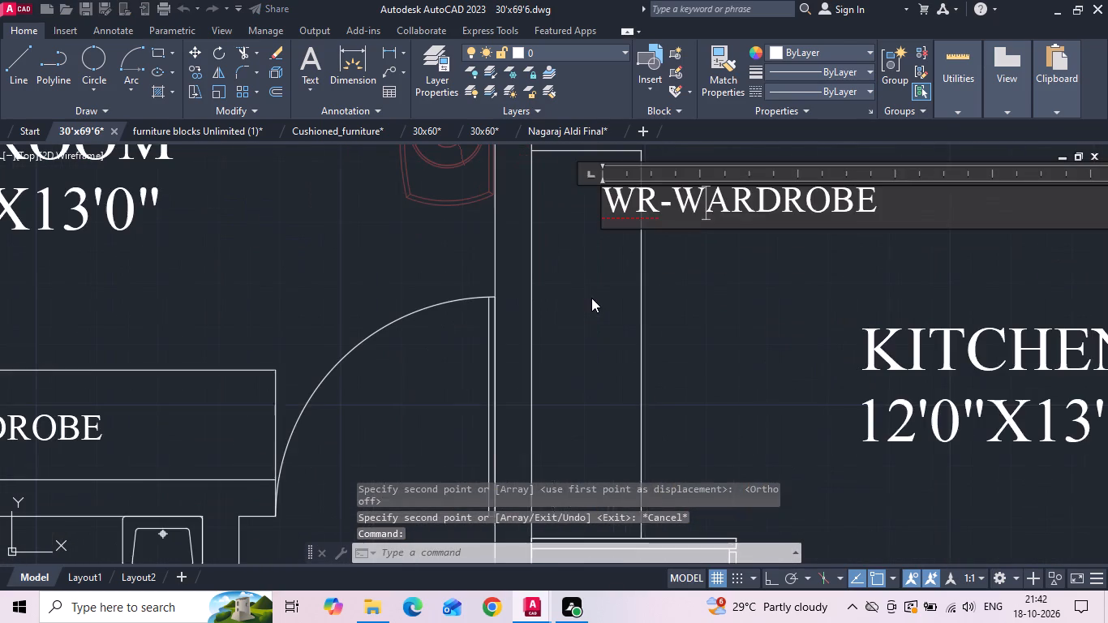
{"action": "middle_click_drag", "start_coordinate": [672, 273], "coordinate": [593, 409]}
{"action": "left_click_drag", "start_coordinate": [601, 343], "coordinate": [501, 347]}
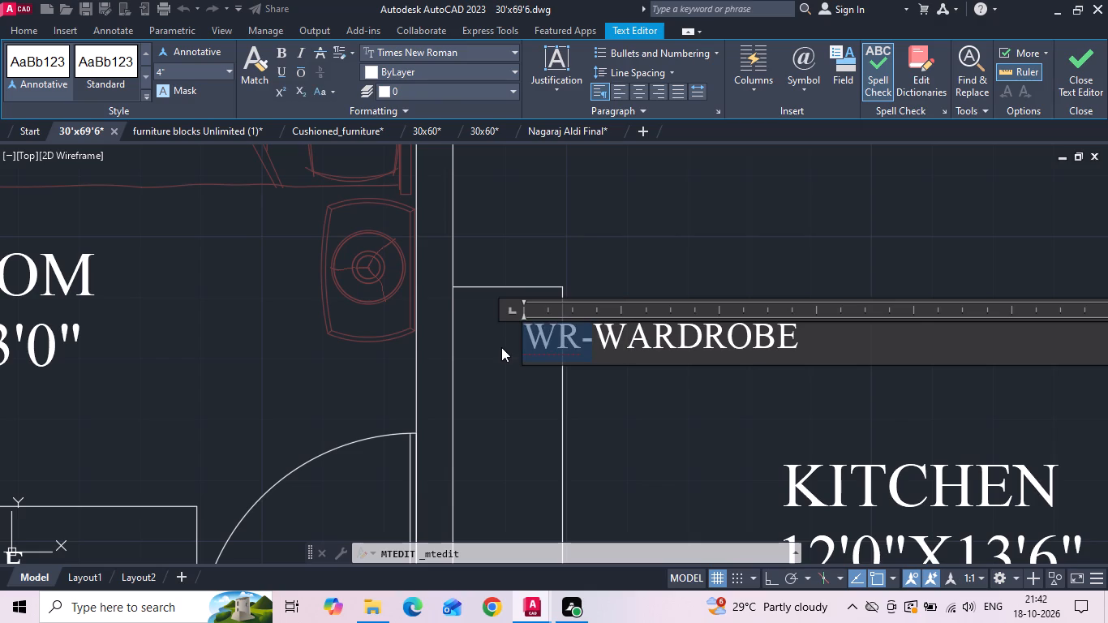
{"action": "key", "text": "BackSpace"}
{"action": "left_click", "coordinate": [747, 342]}
{"action": "key", "text": "BackSpace"}
{"action": "key", "text": "BackSpace"}
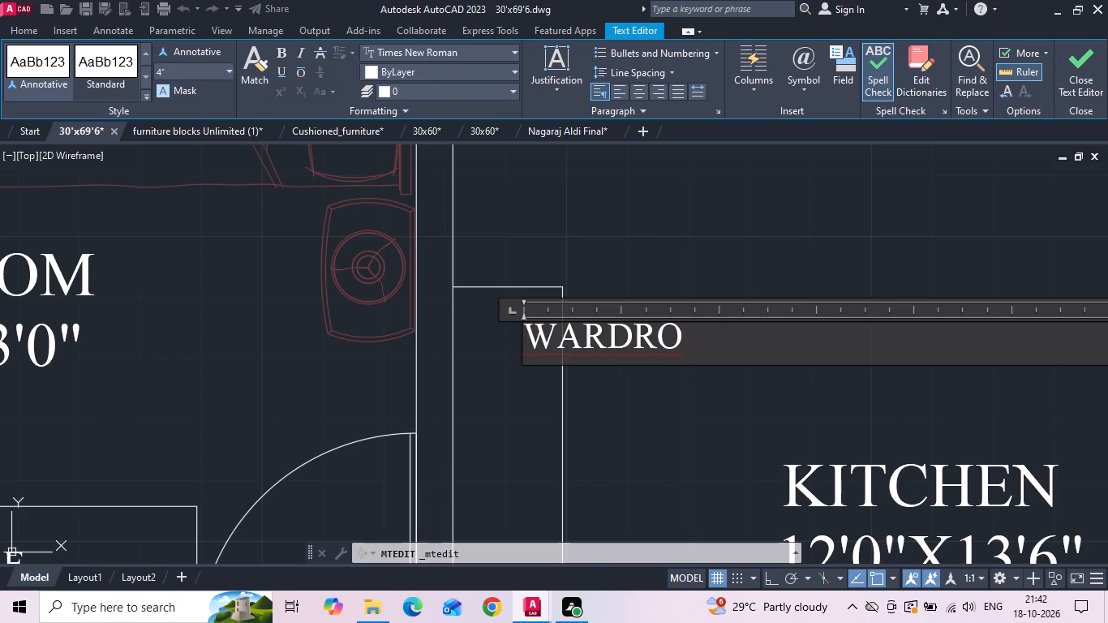
{"action": "key", "text": "BackSpace"}
{"action": "key", "text": "BackSpace"}
{"action": "key", "text": "BackSpace"}
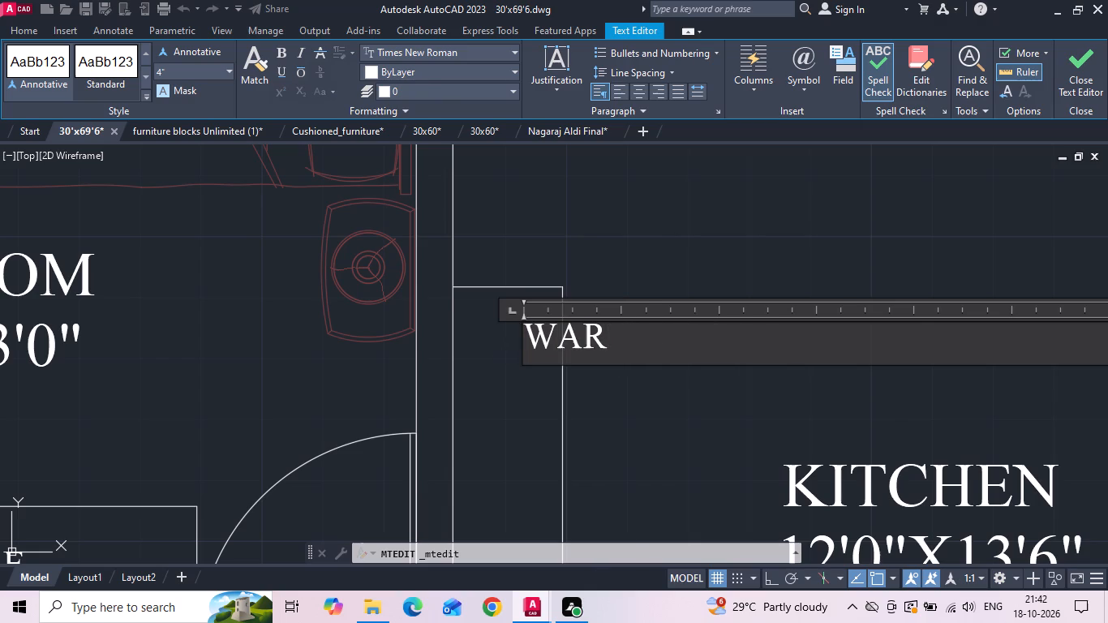
{"action": "type", "text": "KING"}
{"action": "key", "text": "space"}
{"action": "type", "text": "TS"}
{"action": "key", "text": "BackSpace"}
{"action": "type", "text": "ABLE"}
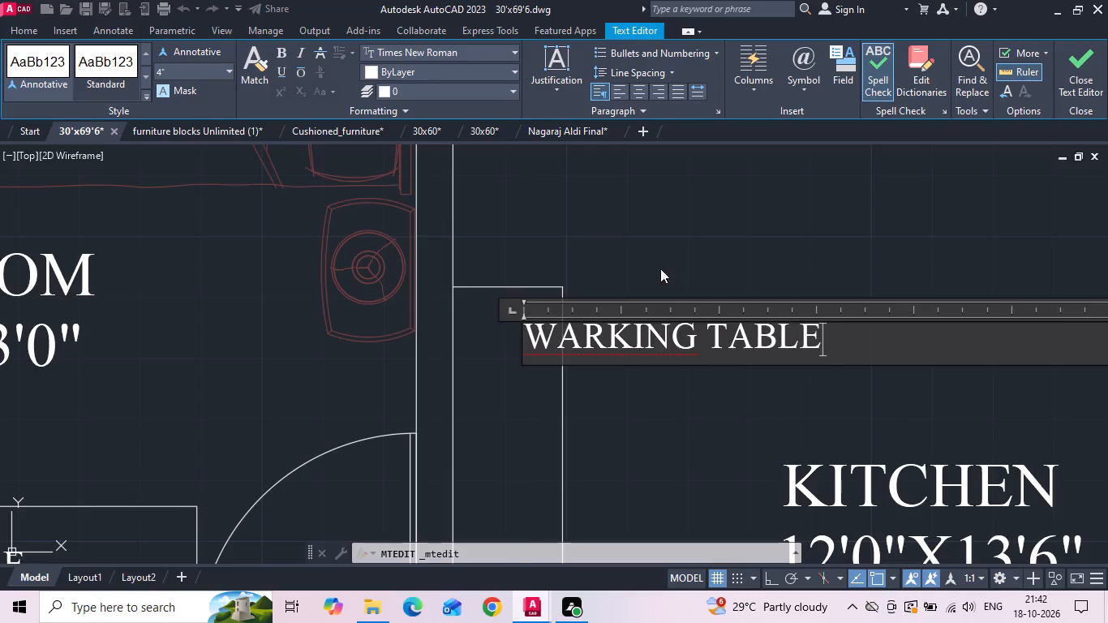
{"action": "left_click", "coordinate": [660, 268]}
{"action": "scroll", "coordinate": [660, 268], "scroll_direction": "down", "scroll_amount": 2}
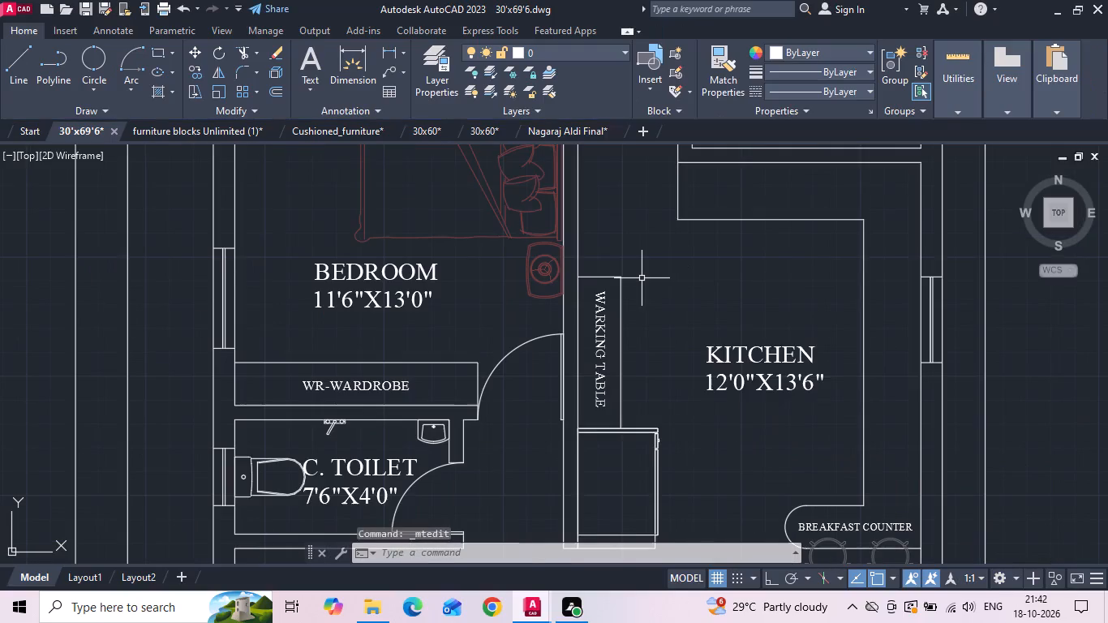
{"action": "scroll", "coordinate": [316, 316], "scroll_direction": "down", "scroll_amount": 1}
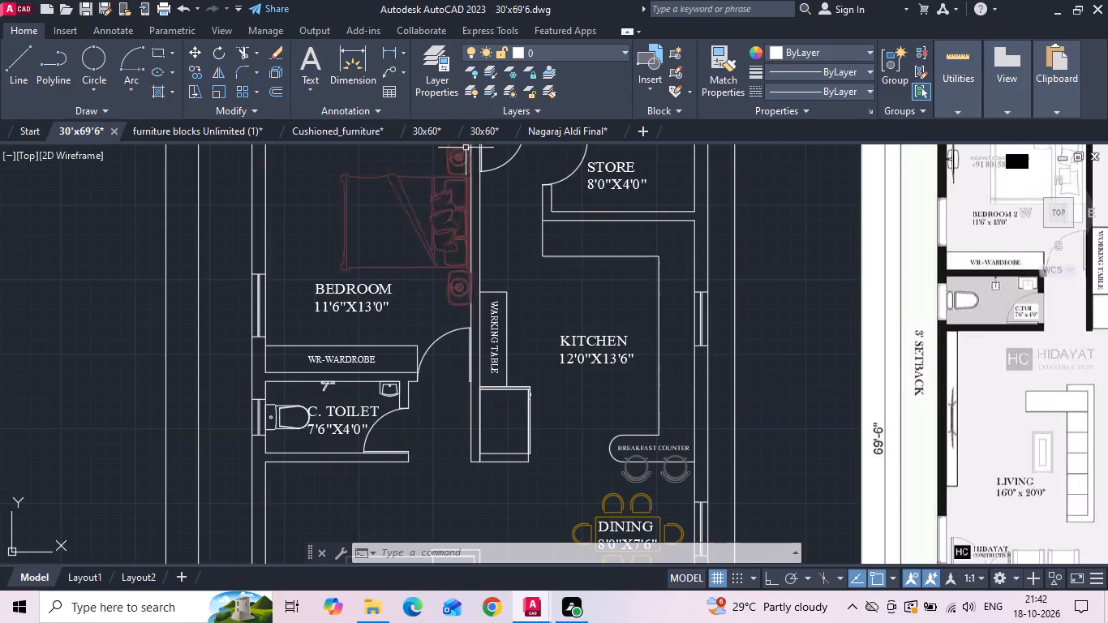
Examine the furnished floor plans in the two other open 30x60 drawings.
{"action": "left_click", "coordinate": [484, 136]}
{"action": "scroll", "coordinate": [524, 320], "scroll_direction": "up", "scroll_amount": 5}
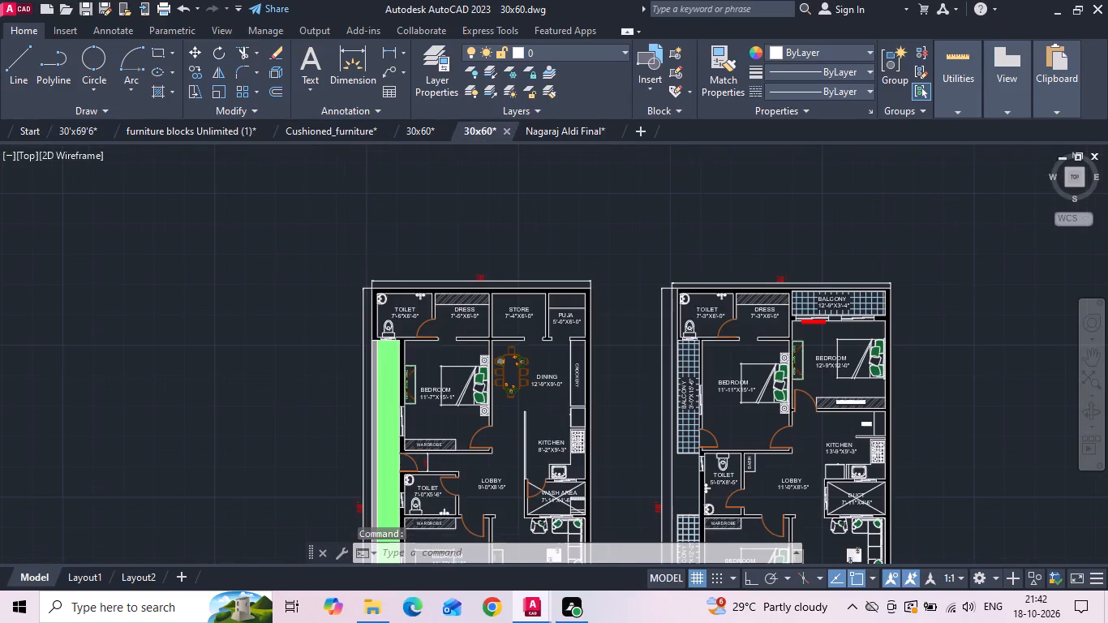
{"action": "middle_click_drag", "start_coordinate": [459, 415], "coordinate": [440, 369]}
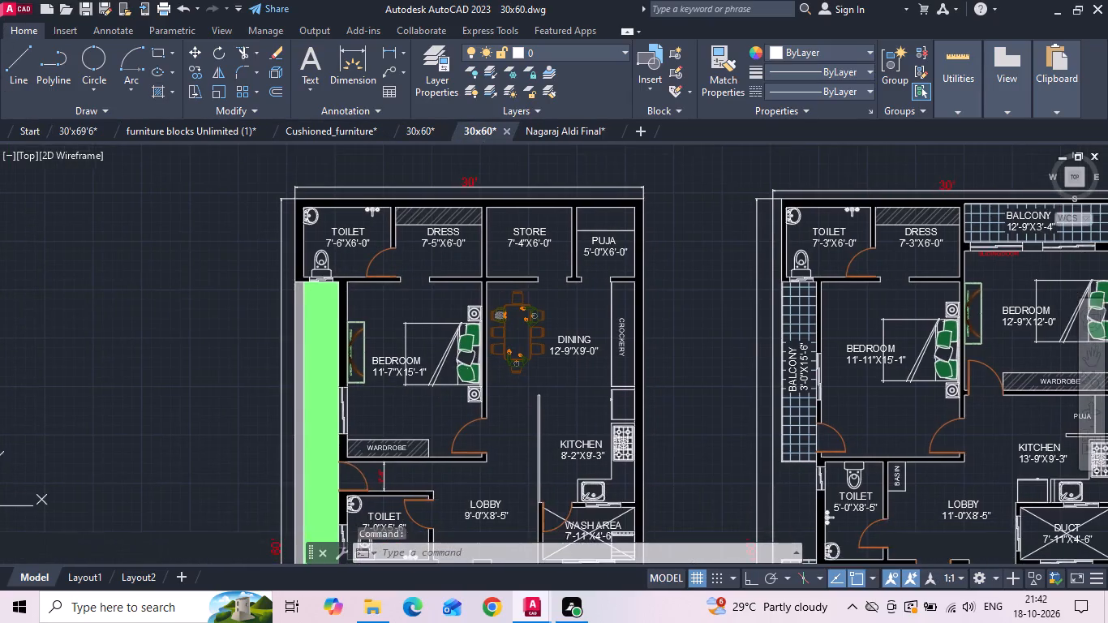
{"action": "scroll", "coordinate": [342, 328], "scroll_direction": "down", "scroll_amount": 1}
{"action": "scroll", "coordinate": [784, 397], "scroll_direction": "up", "scroll_amount": 2}
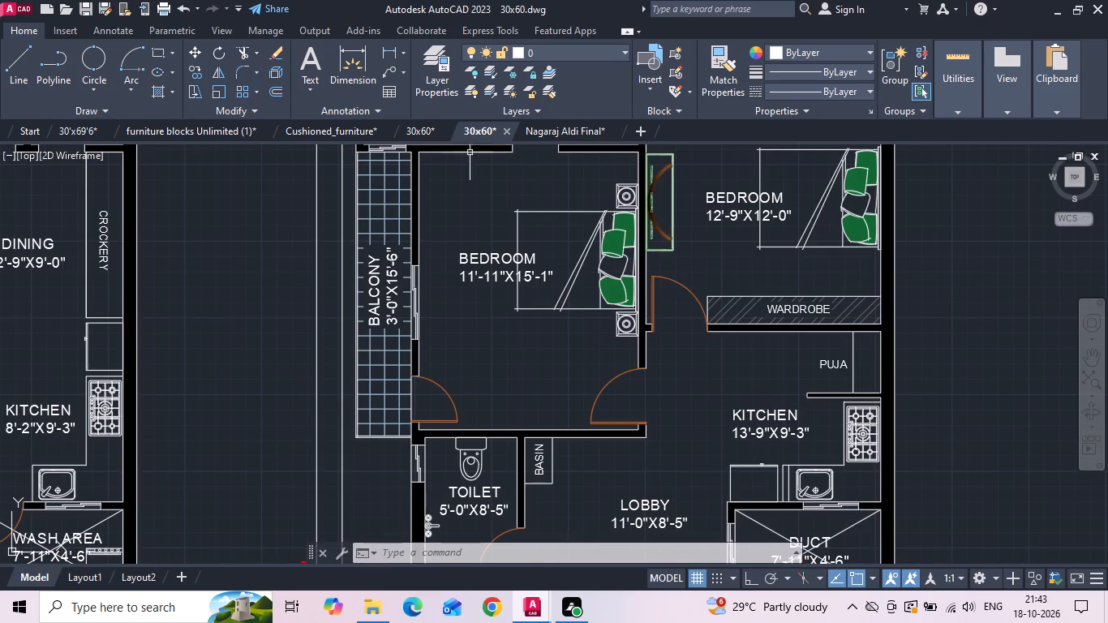
{"action": "left_click", "coordinate": [406, 126]}
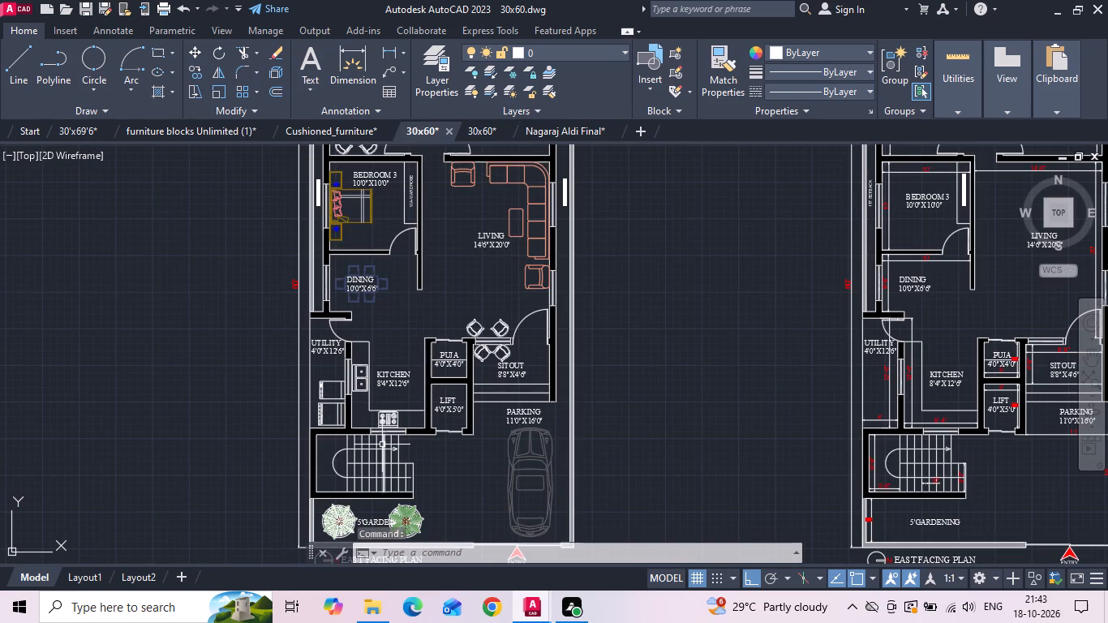
Browse the INTERNSHIP folders for another source plan and open the NORTH drawing from the 13102026 folder.
{"action": "left_click", "coordinate": [7, 2]}
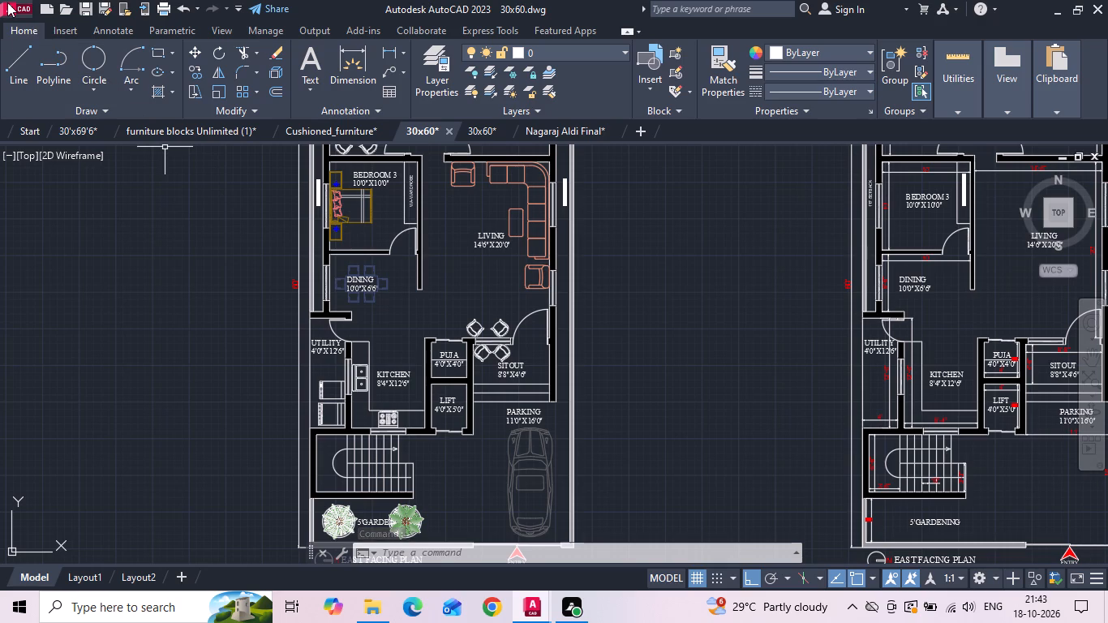
{"action": "left_click", "coordinate": [65, 131]}
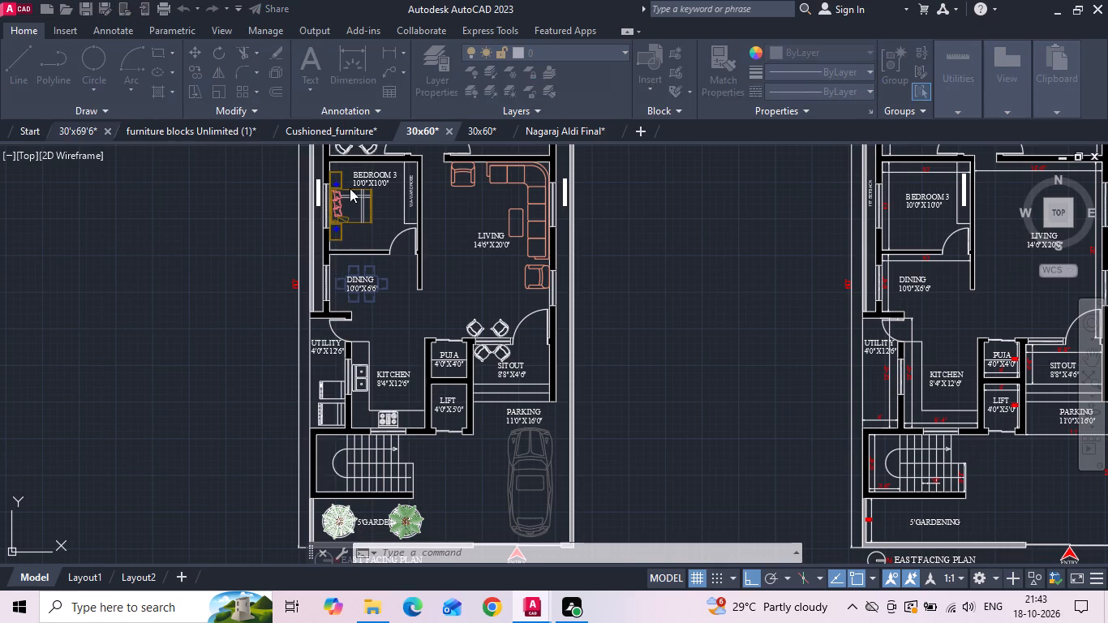
{"action": "left_click", "coordinate": [337, 260]}
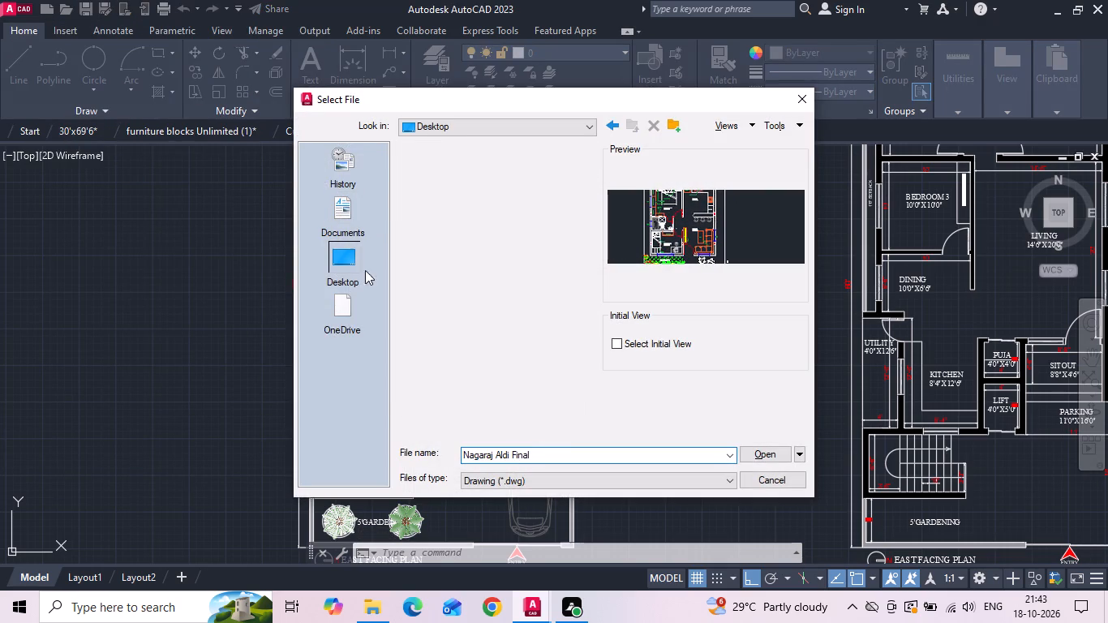
{"action": "double_click", "coordinate": [447, 286]}
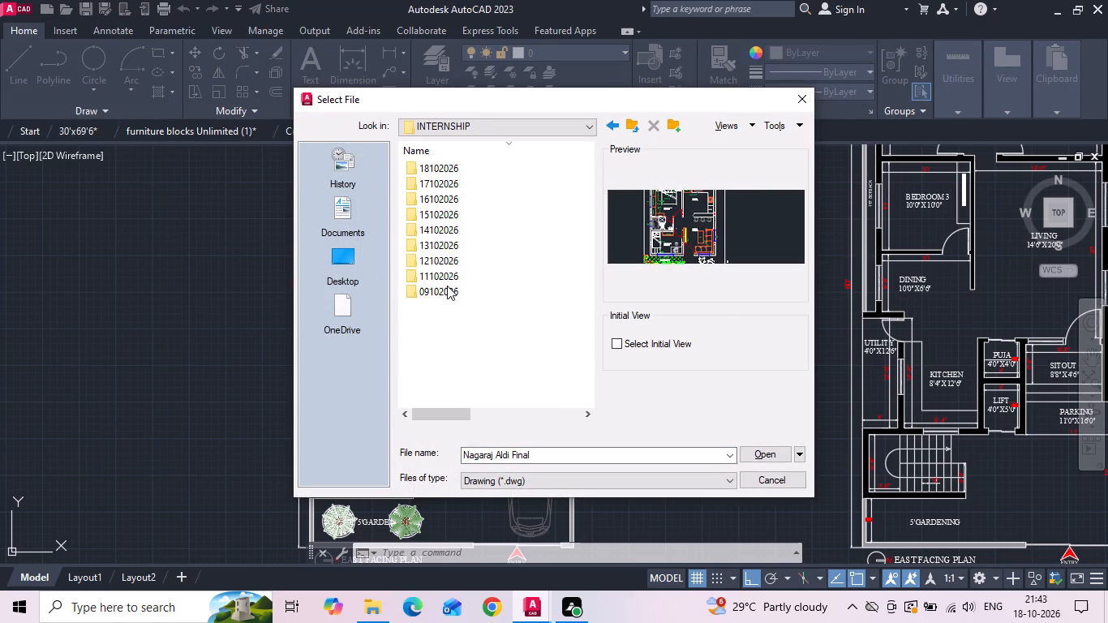
{"action": "left_click", "coordinate": [450, 224]}
{"action": "double_click", "coordinate": [450, 224]}
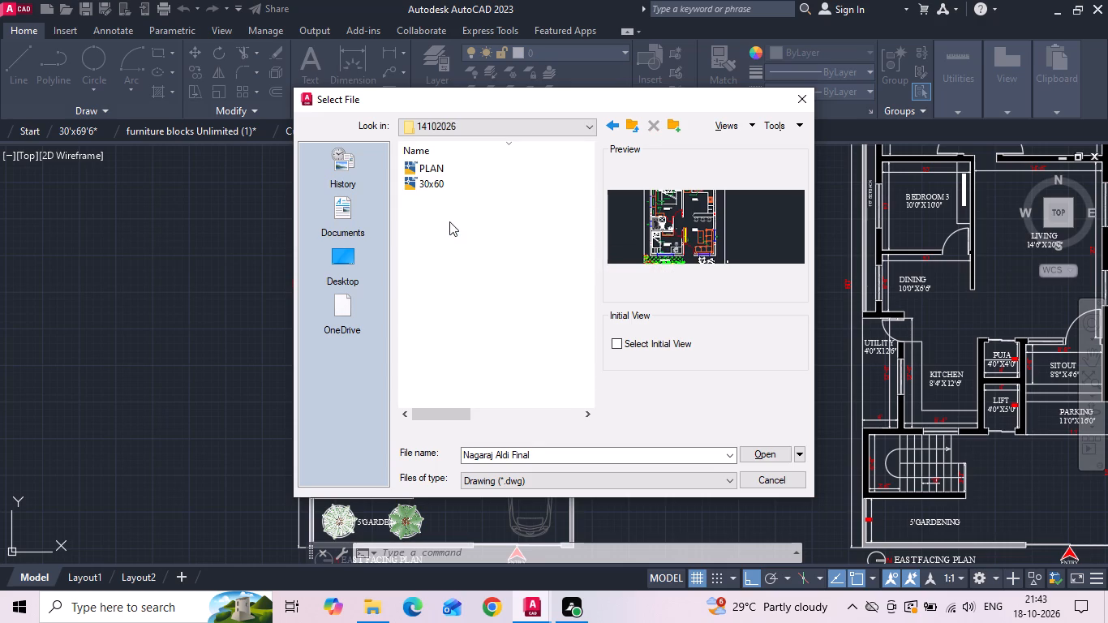
{"action": "left_click", "coordinate": [452, 188]}
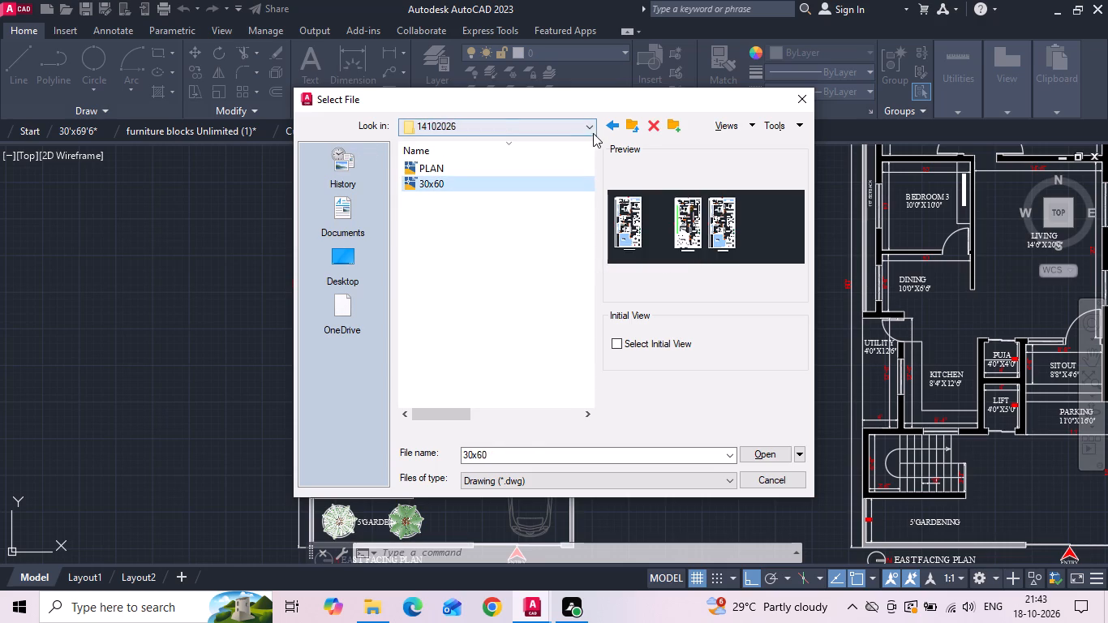
{"action": "left_click", "coordinate": [619, 126]}
{"action": "left_click", "coordinate": [473, 241]}
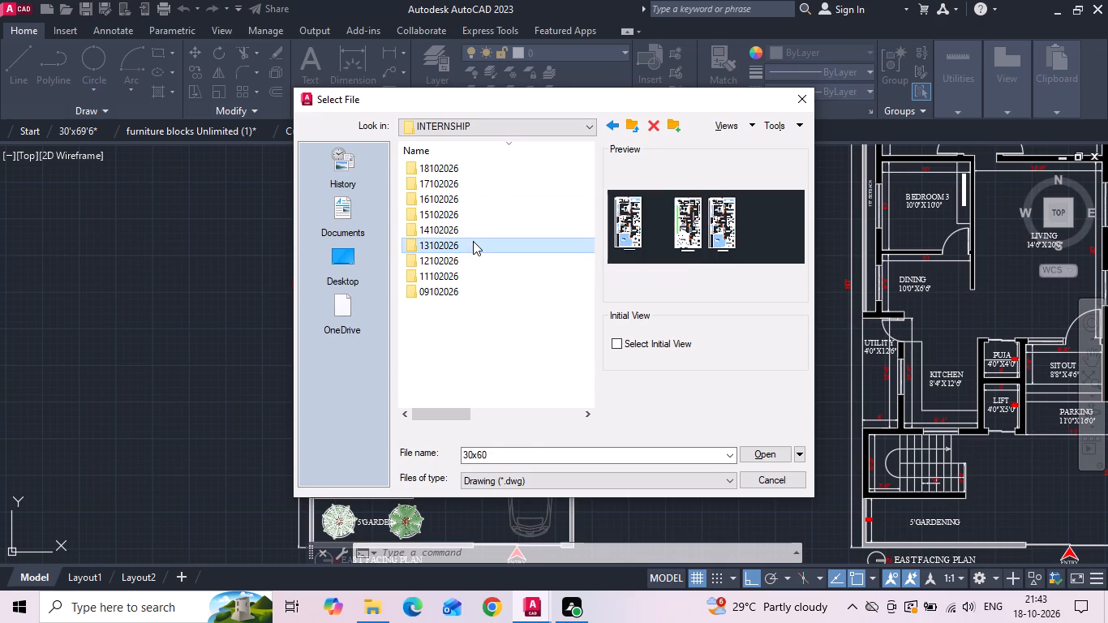
{"action": "double_click", "coordinate": [473, 241]}
{"action": "left_click", "coordinate": [460, 173]}
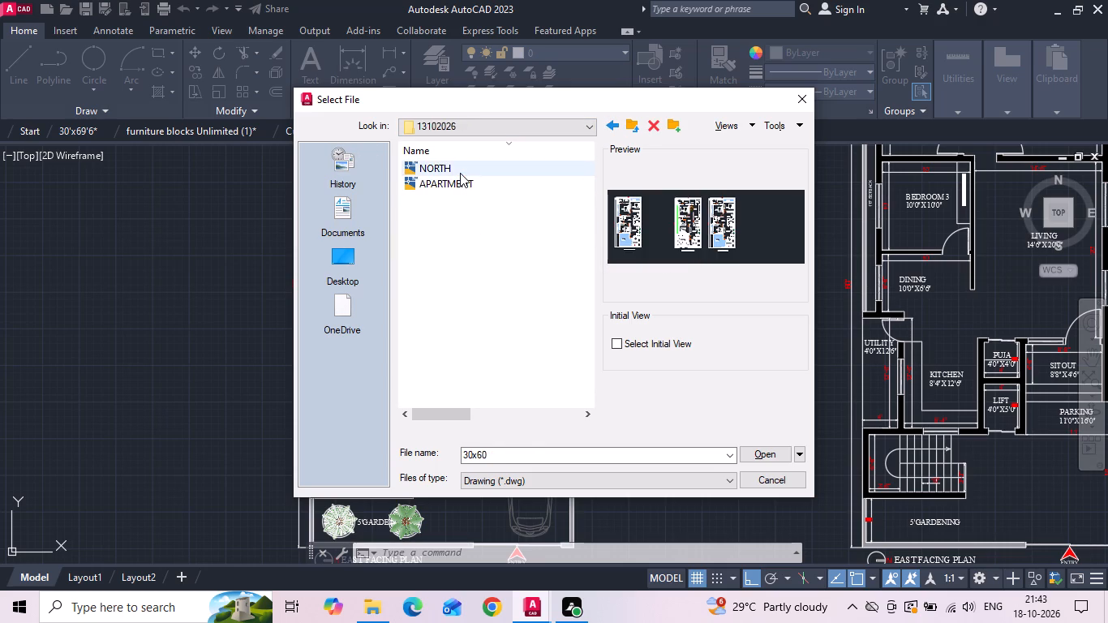
{"action": "left_click", "coordinate": [755, 457]}
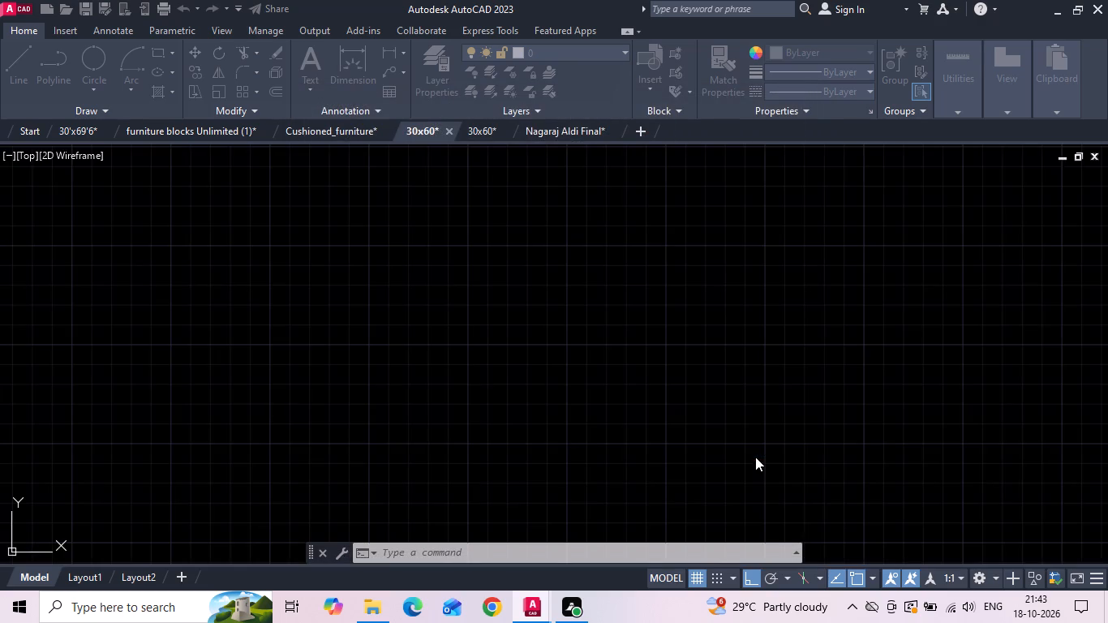
Copy the sink and two-burner stove from the NORTH kitchen and paste them on the 30'x69'6" ground-floor kitchen counter.
{"action": "scroll", "coordinate": [566, 285], "scroll_direction": "up", "scroll_amount": 2}
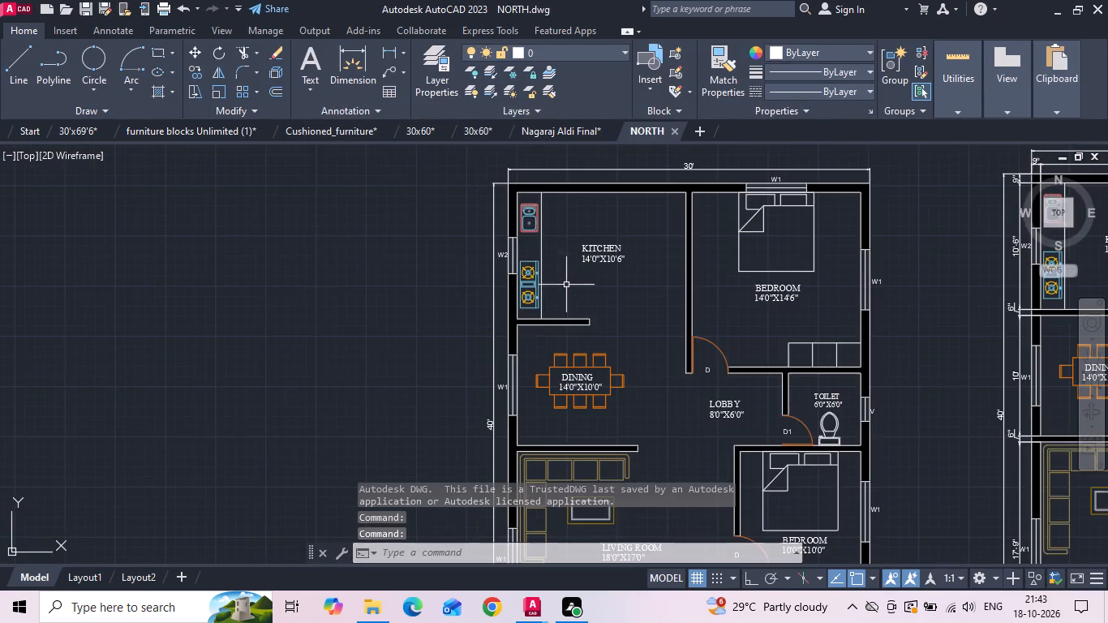
{"action": "scroll", "coordinate": [543, 239], "scroll_direction": "up", "scroll_amount": 1}
{"action": "left_click", "coordinate": [517, 217]}
{"action": "left_click", "coordinate": [519, 280]}
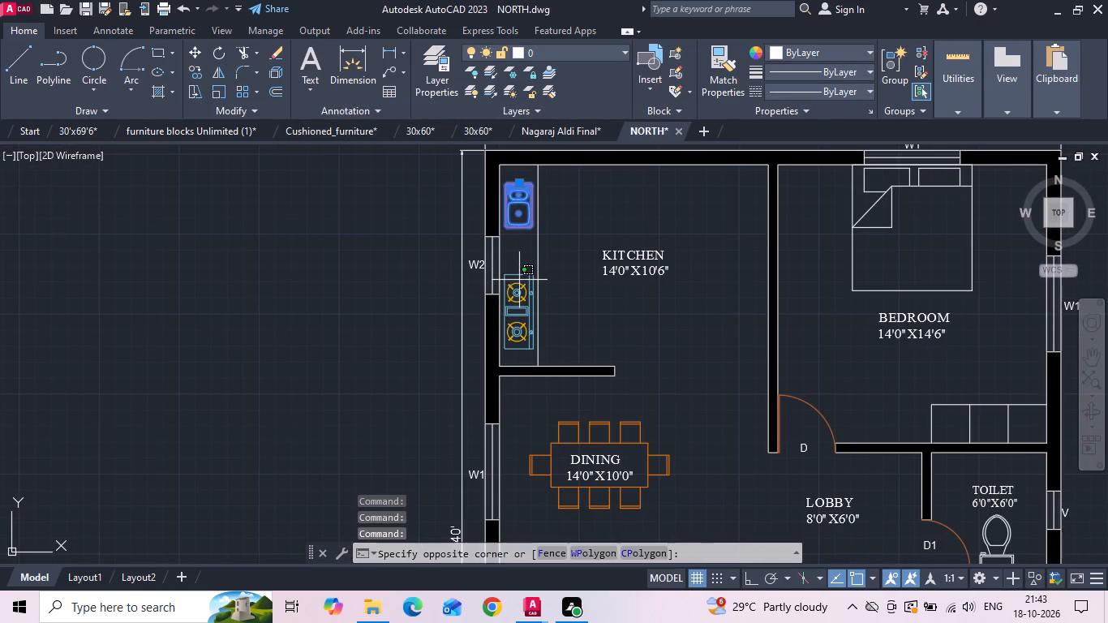
{"action": "left_click", "coordinate": [521, 319]}
{"action": "left_click", "coordinate": [521, 319]}
{"action": "left_click", "coordinate": [511, 302]}
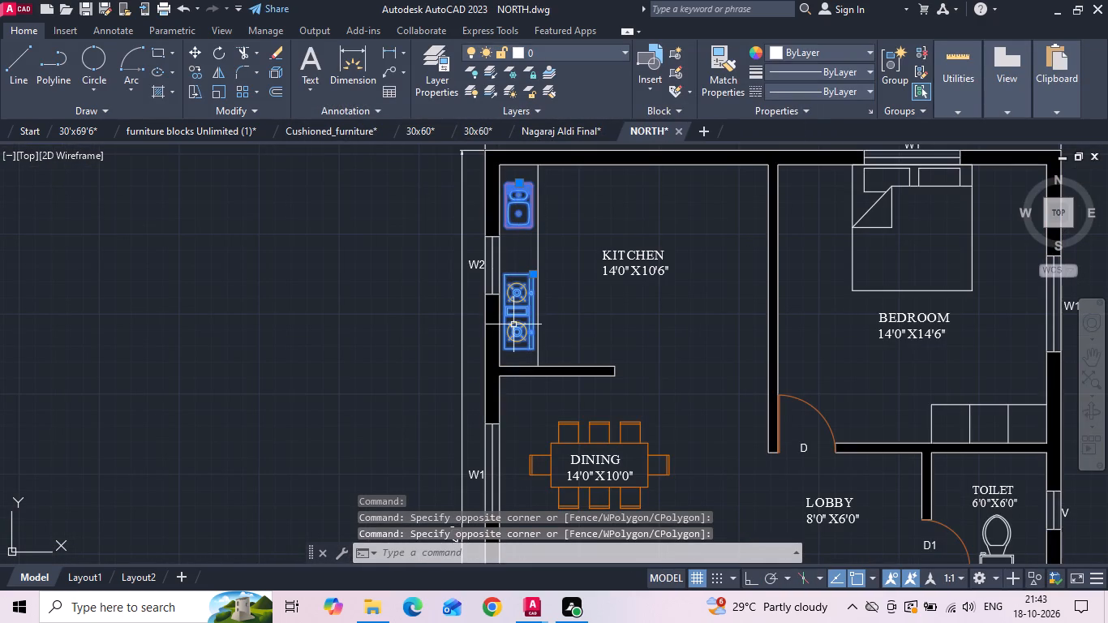
{"action": "key", "text": "ctrl+c"}
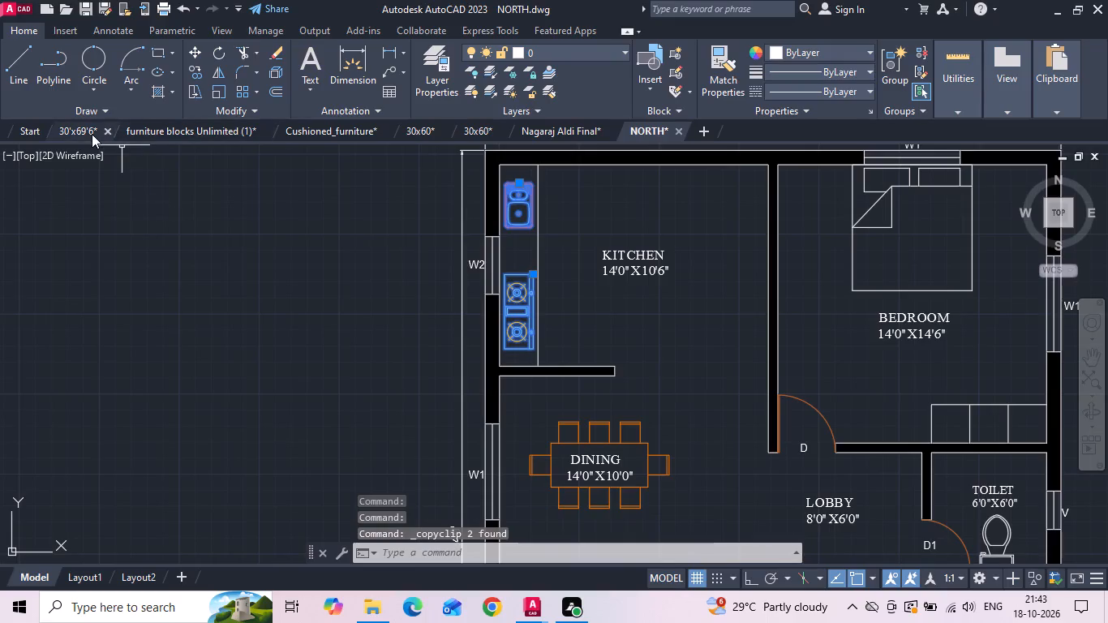
{"action": "left_click", "coordinate": [88, 133]}
{"action": "key", "text": "ctrl+v"}
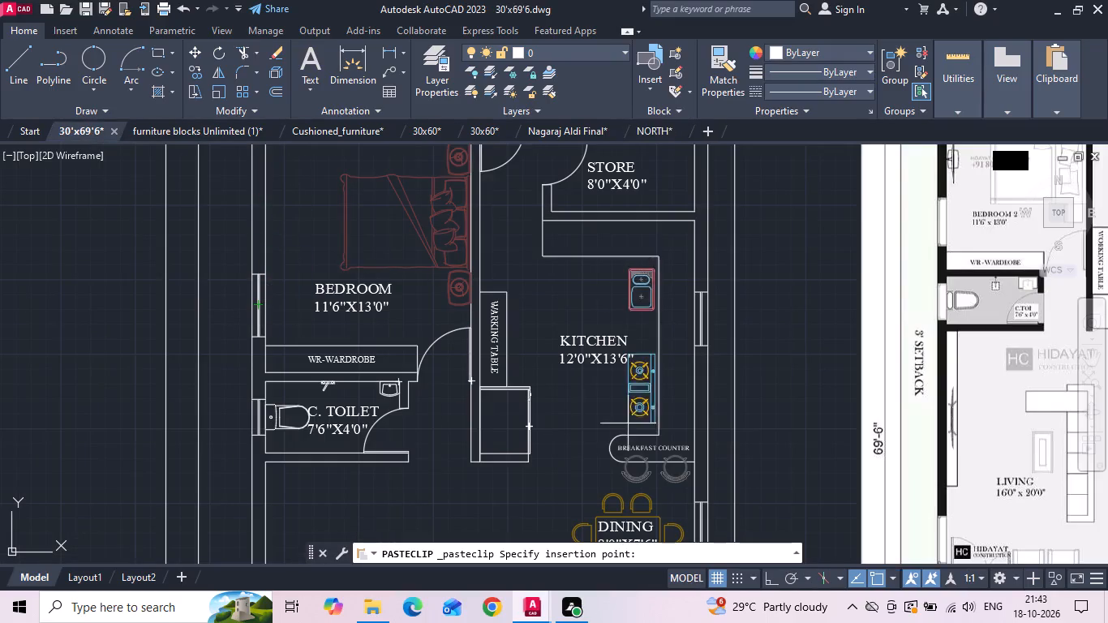
{"action": "scroll", "coordinate": [650, 379], "scroll_direction": "up", "scroll_amount": 1}
{"action": "middle_click_drag", "start_coordinate": [651, 379], "coordinate": [390, 439]}
{"action": "scroll", "coordinate": [389, 439], "scroll_direction": "down", "scroll_amount": 1}
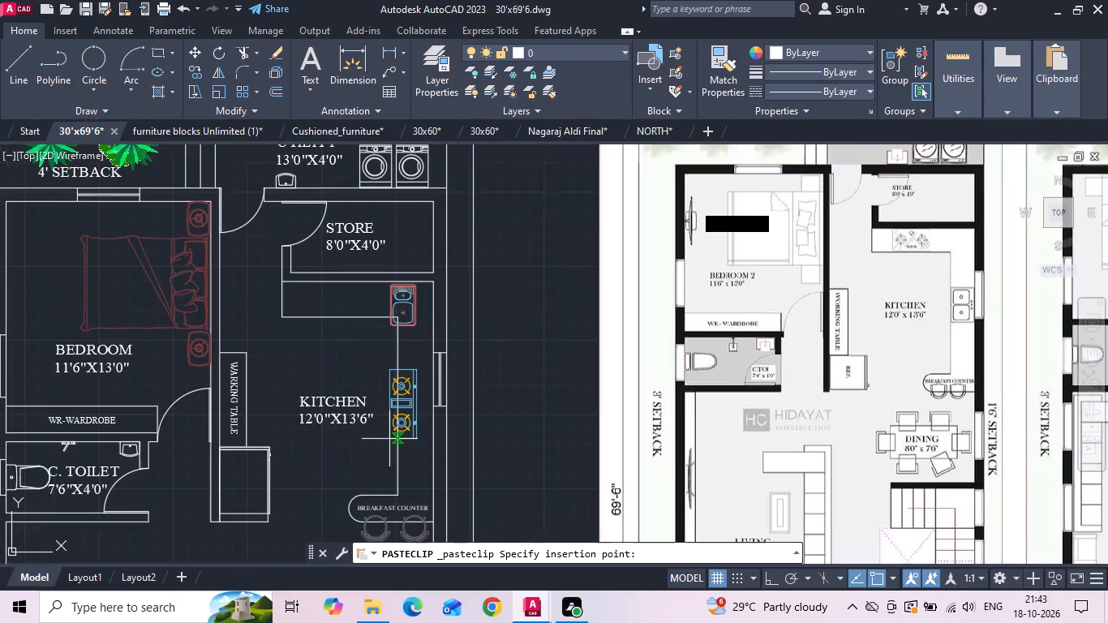
{"action": "left_click", "coordinate": [389, 439]}
{"action": "key", "text": "Escape"}
Move the pasted two-burner stove onto the kitchen counter run below the STORE.
{"action": "left_click", "coordinate": [417, 385]}
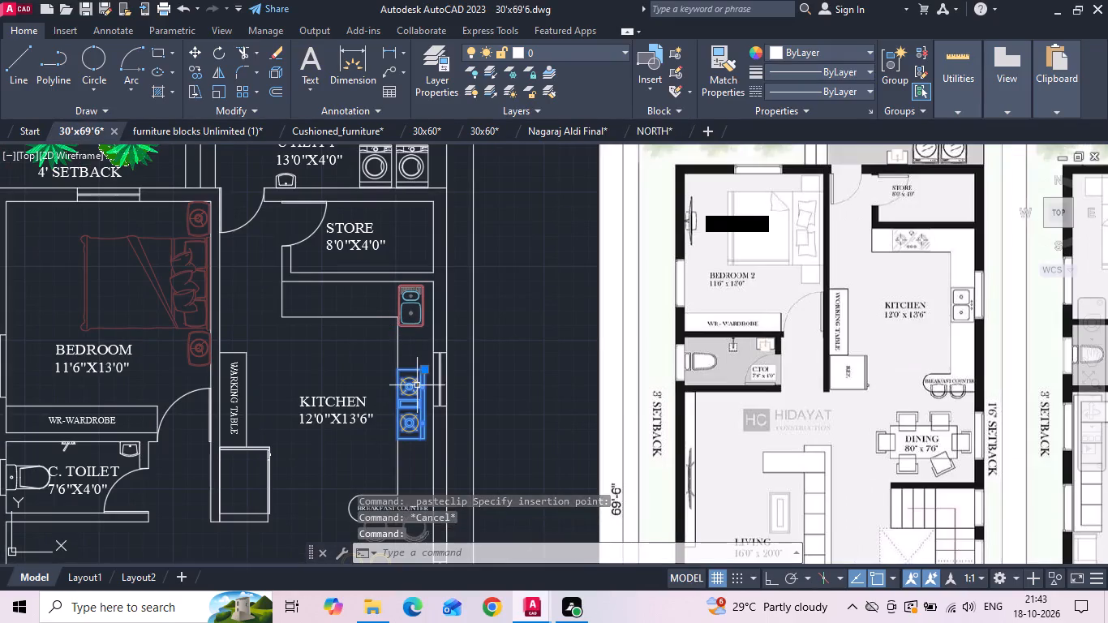
{"action": "right_click", "coordinate": [417, 385]}
{"action": "left_click", "coordinate": [466, 302]}
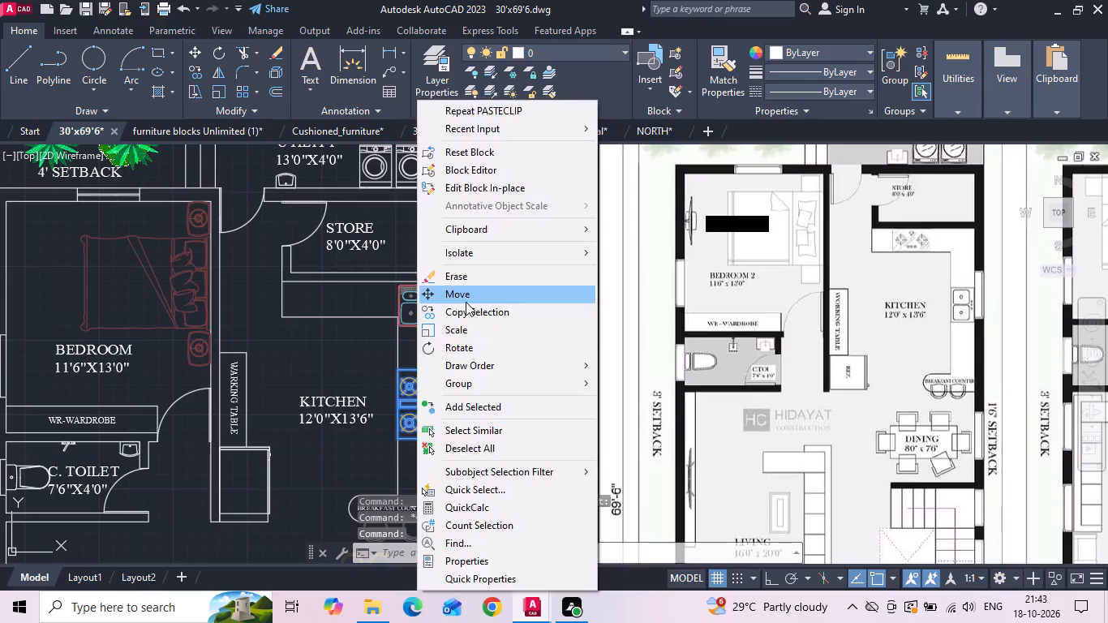
{"action": "left_click", "coordinate": [403, 387]}
{"action": "scroll", "coordinate": [356, 278], "scroll_direction": "up", "scroll_amount": 2}
{"action": "left_click", "coordinate": [350, 274]}
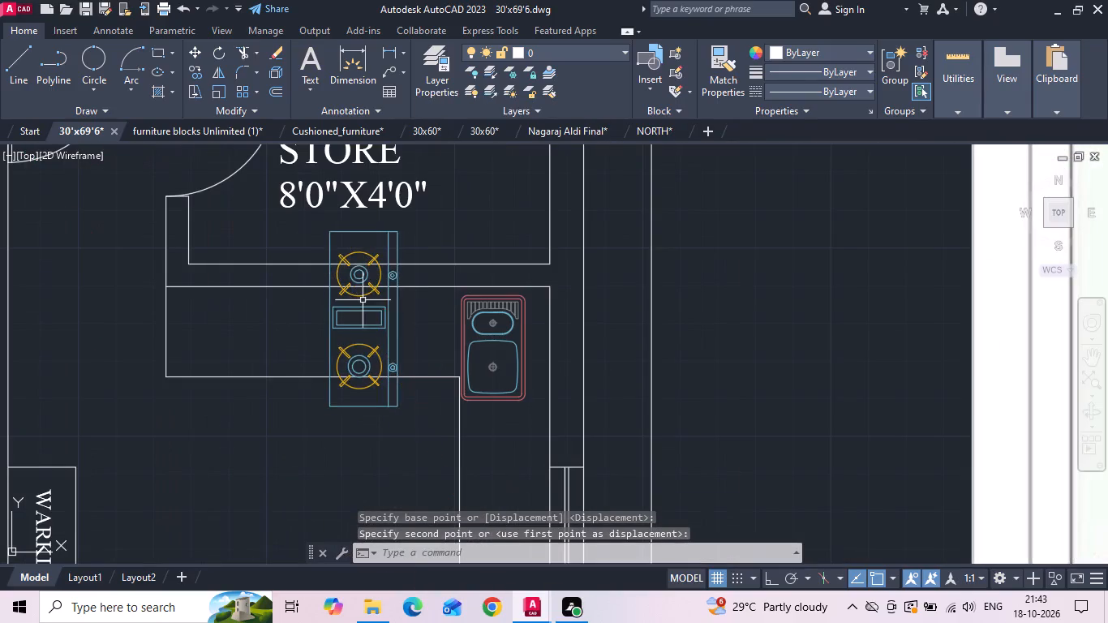
Rotate the stove a quarter turn with Ortho on so its length follows the counter below the STORE.
{"action": "left_click", "coordinate": [365, 302]}
{"action": "left_click", "coordinate": [325, 352]}
{"action": "right_click", "coordinate": [325, 352]}
{"action": "left_click", "coordinate": [383, 352]}
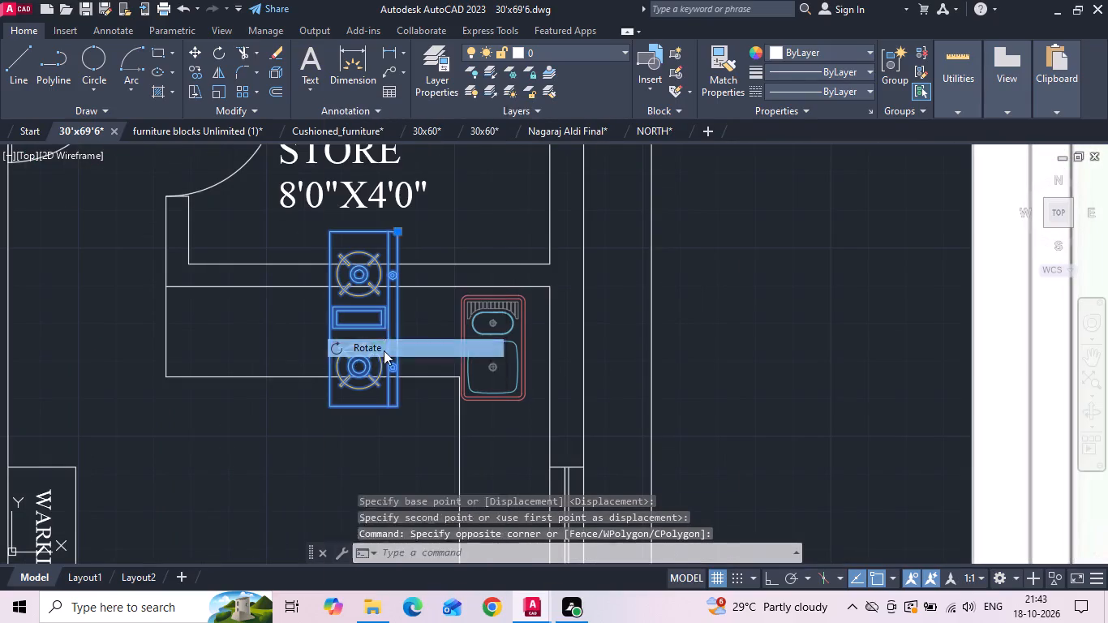
{"action": "key", "text": "F8"}
{"action": "left_click", "coordinate": [407, 331]}
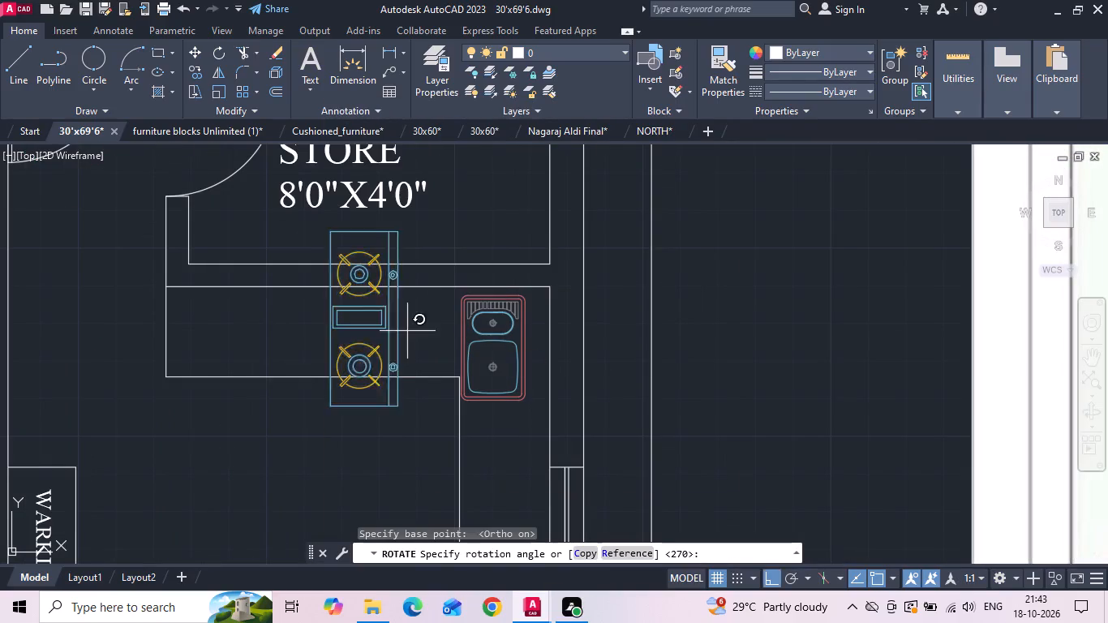
{"action": "left_click", "coordinate": [414, 291]}
Move the rotated stove onto the counter below the STORE, aligning its side midpoint with the midpoint of the counter's west end.
{"action": "left_click", "coordinate": [401, 342]}
{"action": "right_click", "coordinate": [401, 343]}
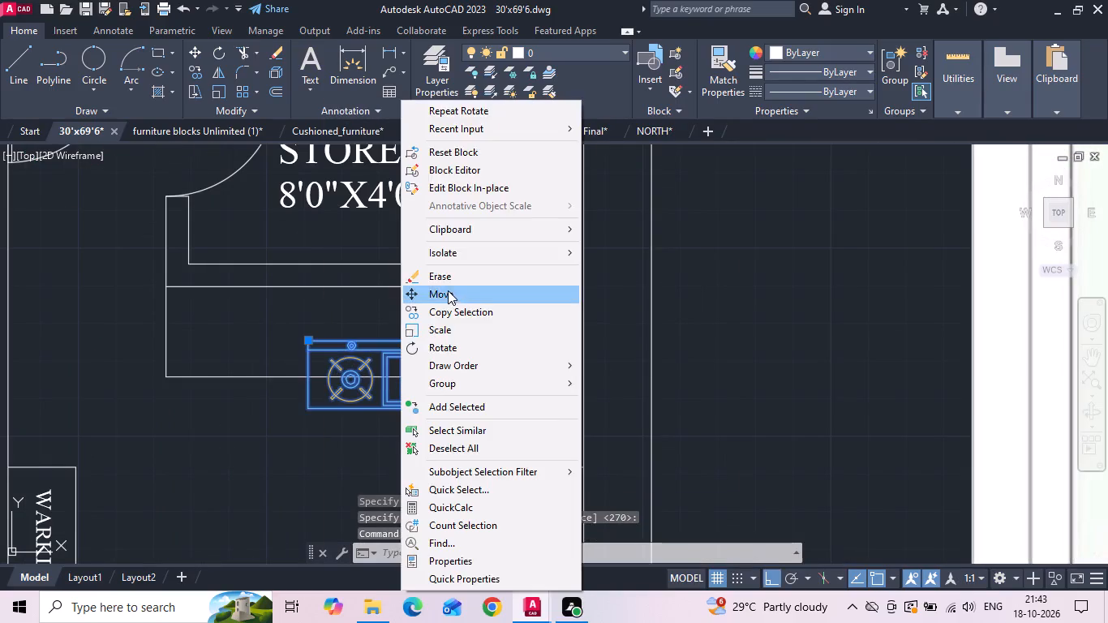
{"action": "left_click", "coordinate": [449, 290]}
{"action": "left_click", "coordinate": [396, 413]}
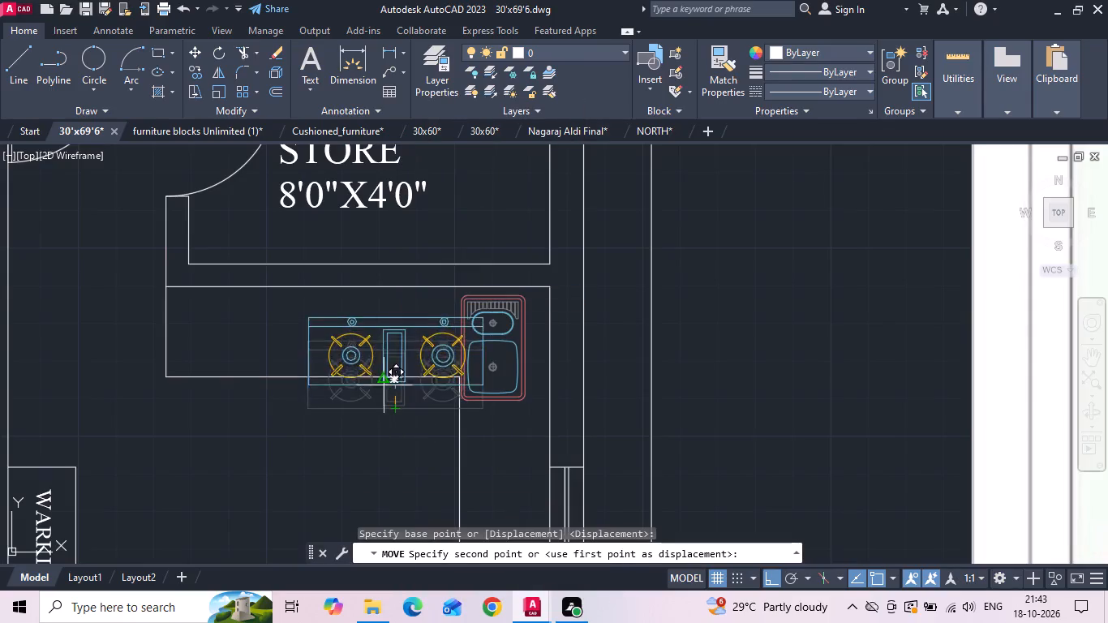
{"action": "left_click", "coordinate": [378, 381]}
{"action": "scroll", "coordinate": [440, 402], "scroll_direction": "down", "scroll_amount": 2}
{"action": "scroll", "coordinate": [355, 360], "scroll_direction": "up", "scroll_amount": 2}
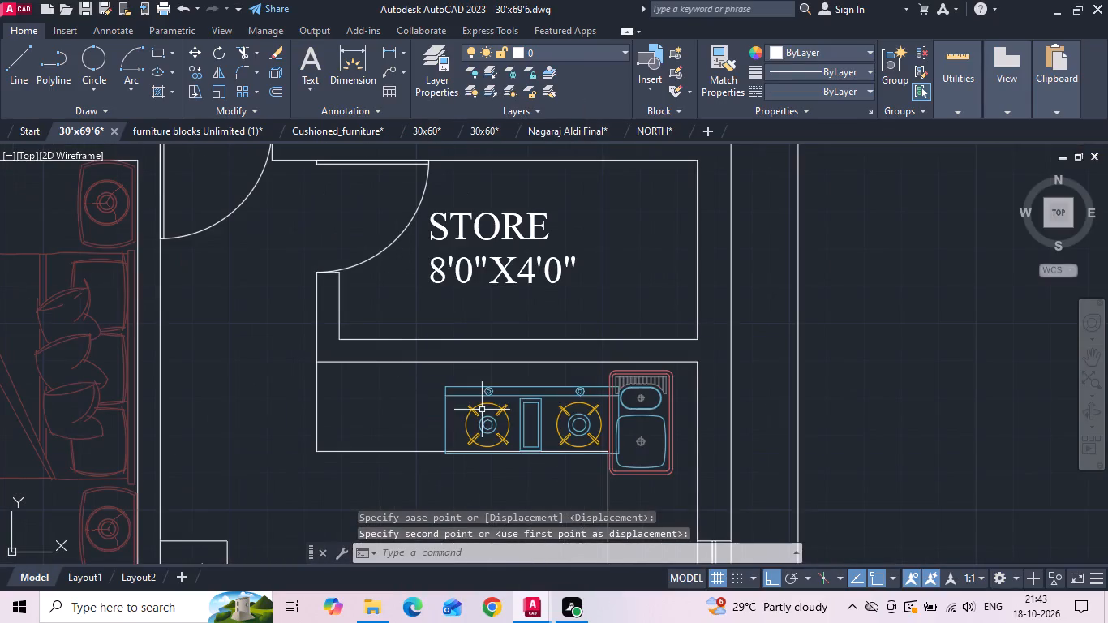
{"action": "left_click", "coordinate": [485, 412]}
{"action": "left_click", "coordinate": [410, 408]}
{"action": "right_click", "coordinate": [410, 408]}
{"action": "left_click", "coordinate": [463, 294]}
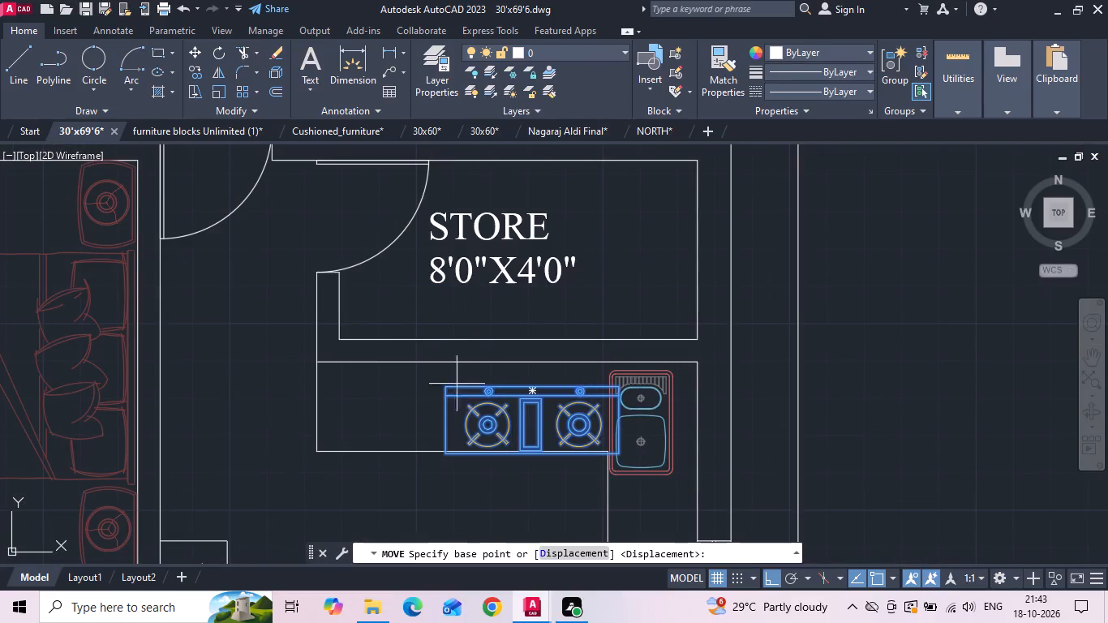
{"action": "left_click", "coordinate": [445, 424]}
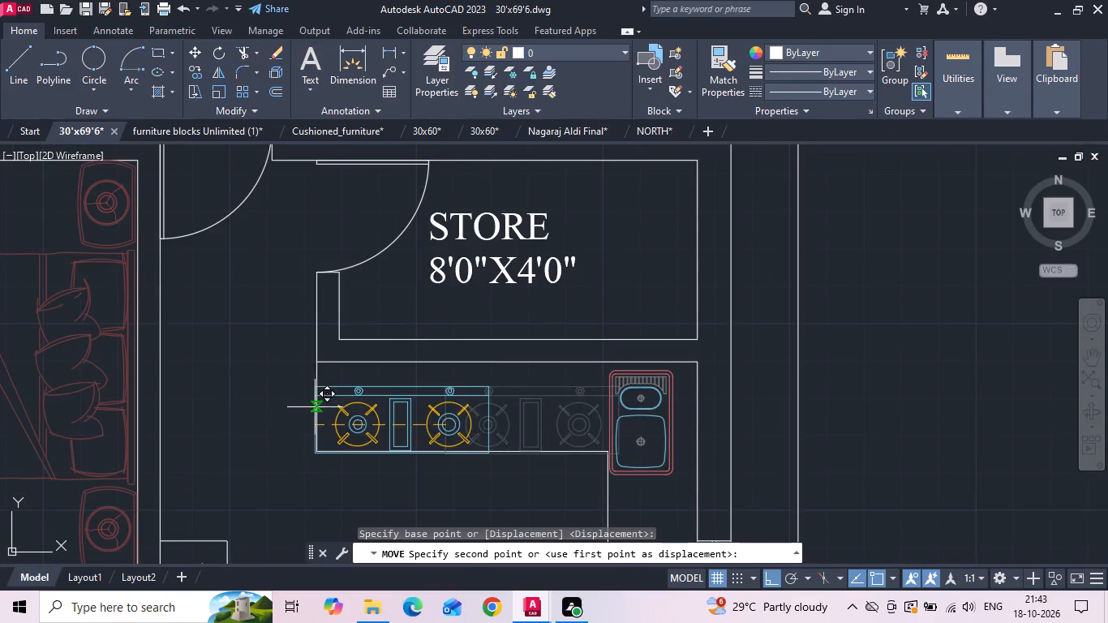
{"action": "left_click", "coordinate": [315, 407]}
Shift the stove east along the counter to leave a gap at the counter's west end.
{"action": "left_click", "coordinate": [492, 386]}
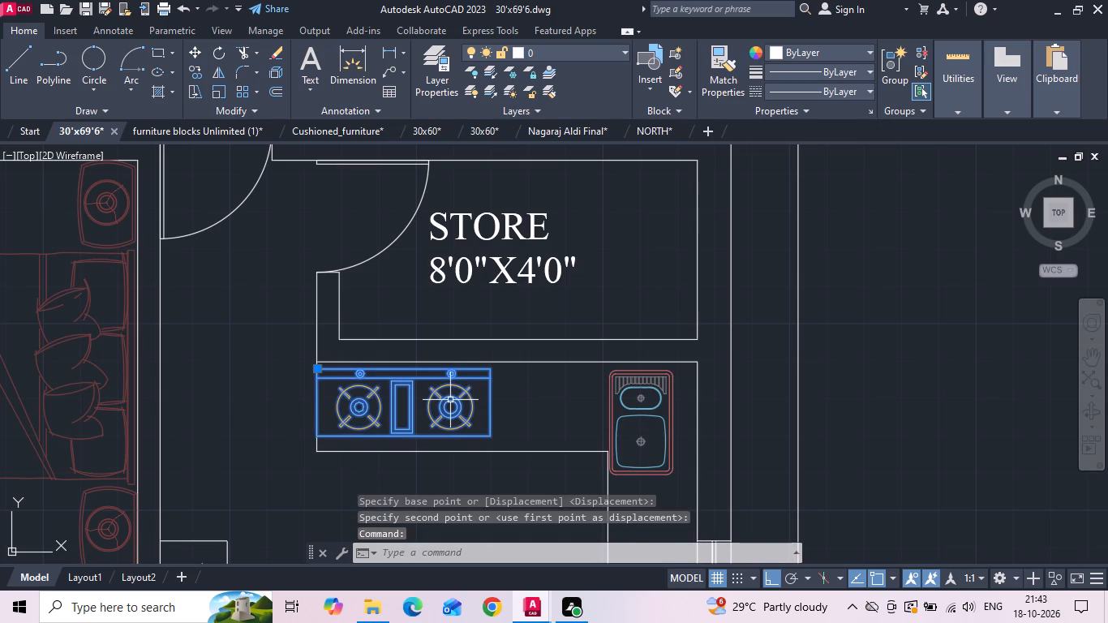
{"action": "right_click", "coordinate": [450, 400]}
{"action": "left_click", "coordinate": [468, 299]}
{"action": "left_click", "coordinate": [399, 414]}
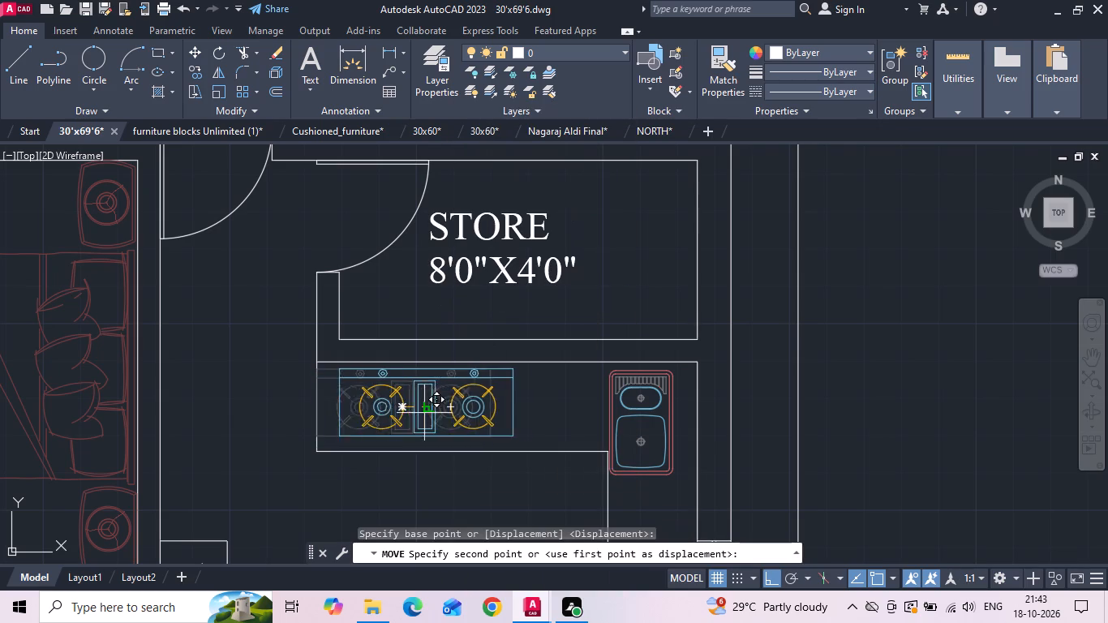
{"action": "left_click", "coordinate": [451, 410]}
Draw a vertical line across the counter between its west end and the stove.
{"action": "key", "text": "l"}
{"action": "key", "text": "space"}
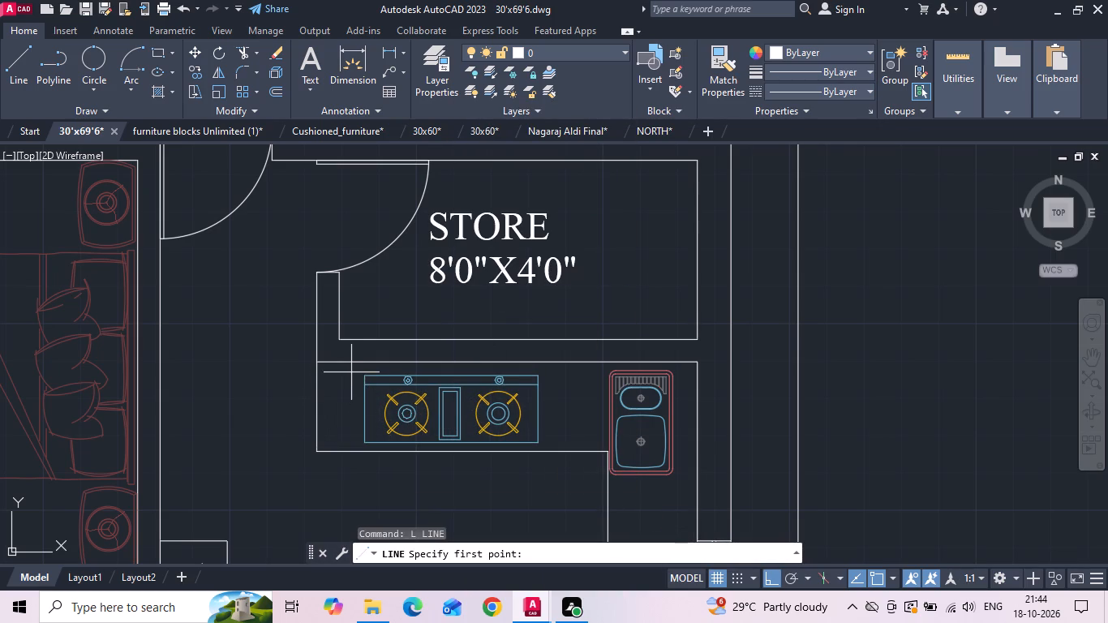
{"action": "left_click", "coordinate": [352, 370]}
{"action": "left_click", "coordinate": [354, 453]}
{"action": "key", "text": "Escape"}
Mirror the stove about its horizontal centreline, erasing the source, so its knobs face the kitchen.
{"action": "left_click", "coordinate": [380, 405]}
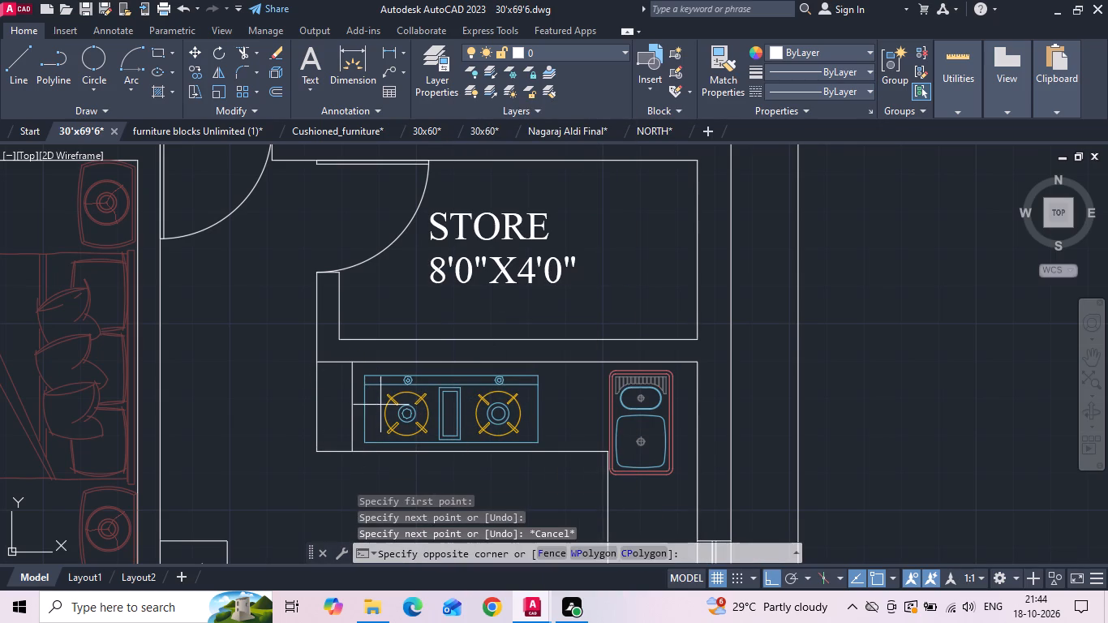
{"action": "left_click", "coordinate": [383, 395]}
{"action": "left_click", "coordinate": [373, 384]}
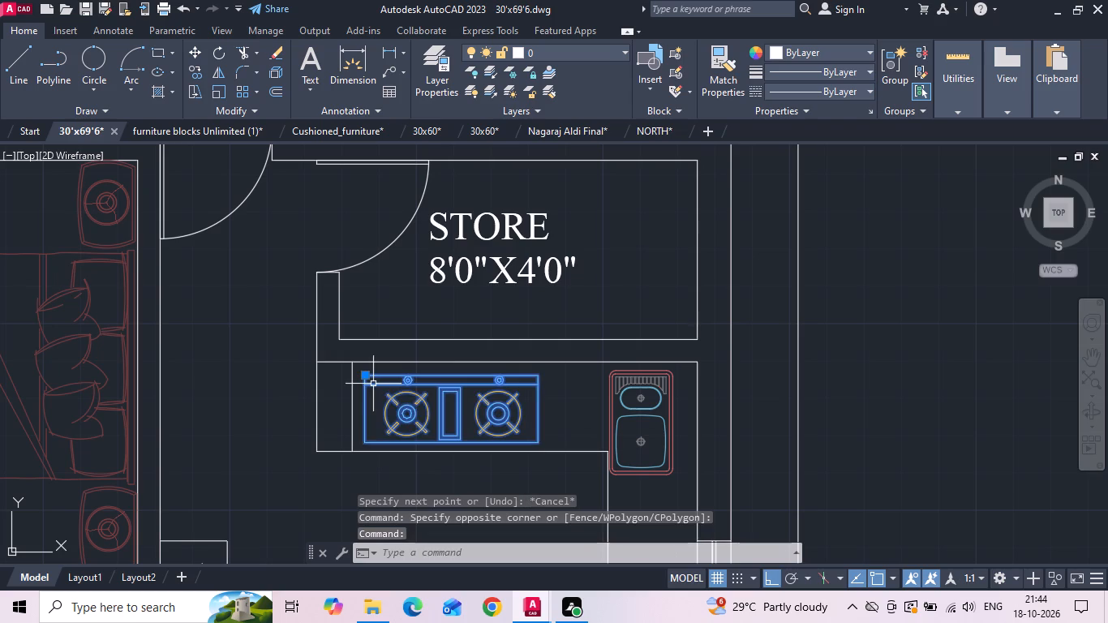
{"action": "scroll", "coordinate": [376, 385], "scroll_direction": "up", "scroll_amount": 2}
{"action": "scroll", "coordinate": [399, 397], "scroll_direction": "down", "scroll_amount": 1}
{"action": "type", "text": "MI"}
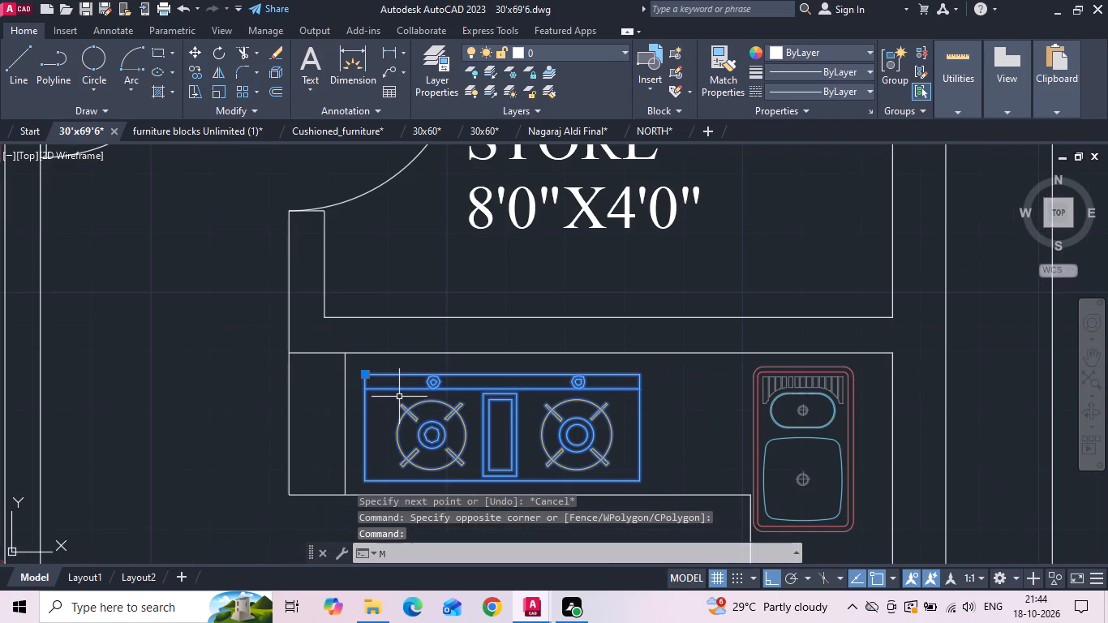
{"action": "key", "text": "space"}
{"action": "left_click", "coordinate": [569, 428]}
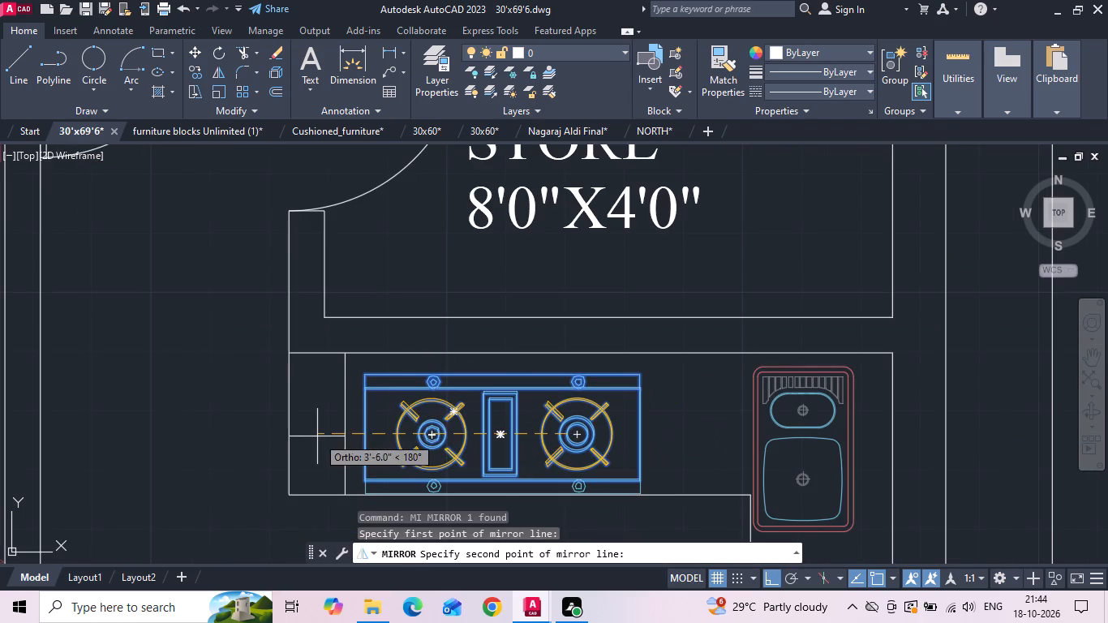
{"action": "left_click", "coordinate": [317, 436]}
{"action": "type", "text": "Y"}
{"action": "key", "text": "space"}
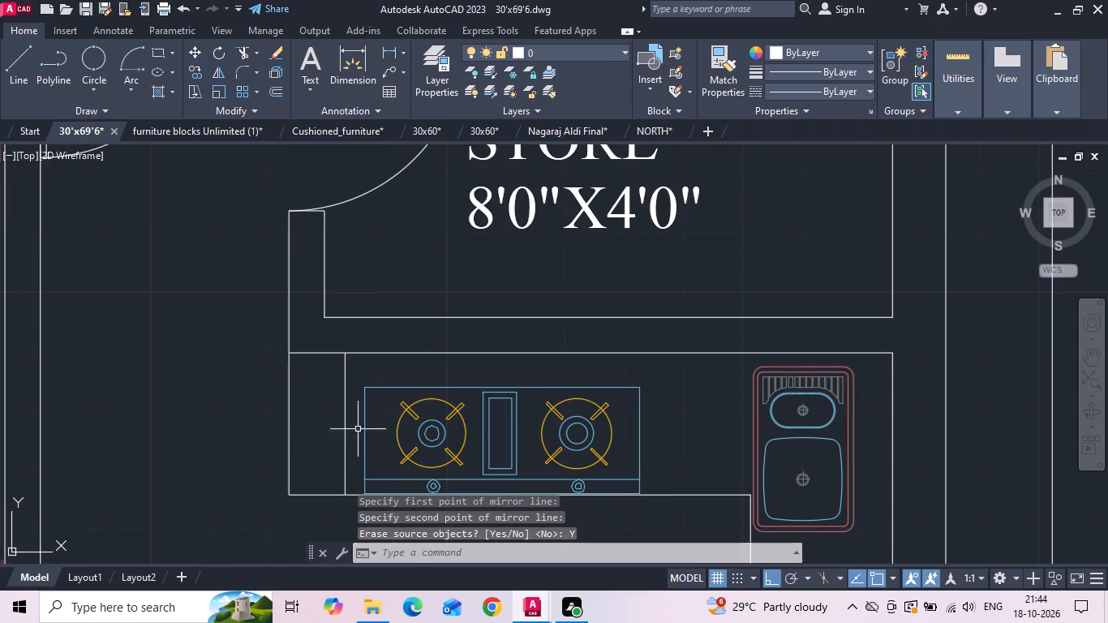
Move the stove so the midpoint of its west side meets the midpoint of the vertical line across the counter.
{"action": "left_click", "coordinate": [386, 422]}
{"action": "left_click", "coordinate": [361, 390]}
{"action": "right_click", "coordinate": [361, 390]}
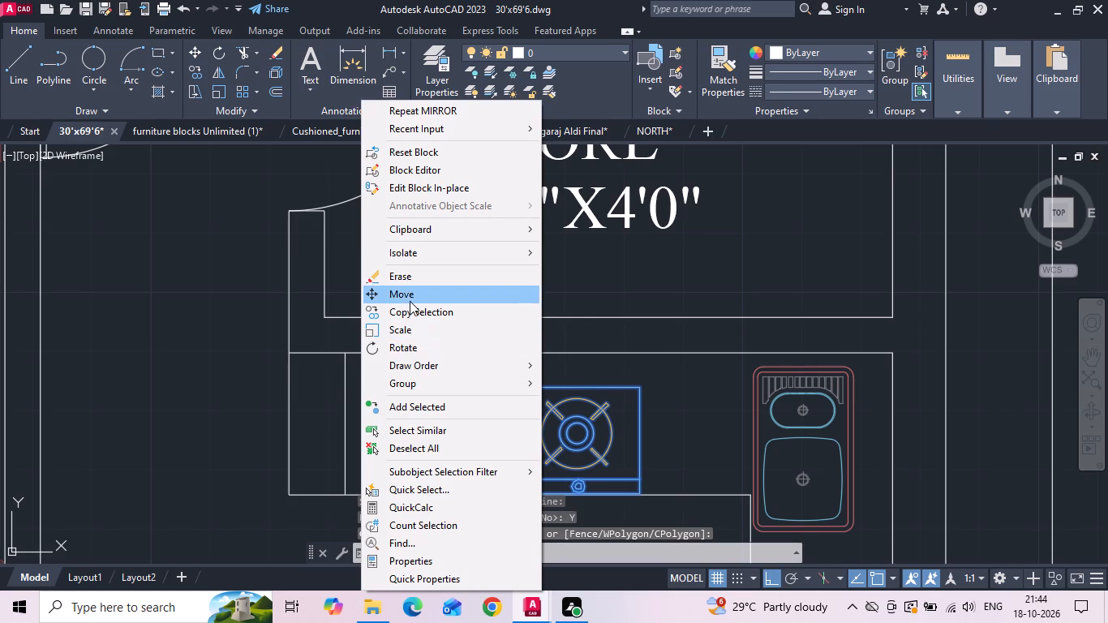
{"action": "left_click", "coordinate": [410, 301]}
{"action": "left_click", "coordinate": [363, 436]}
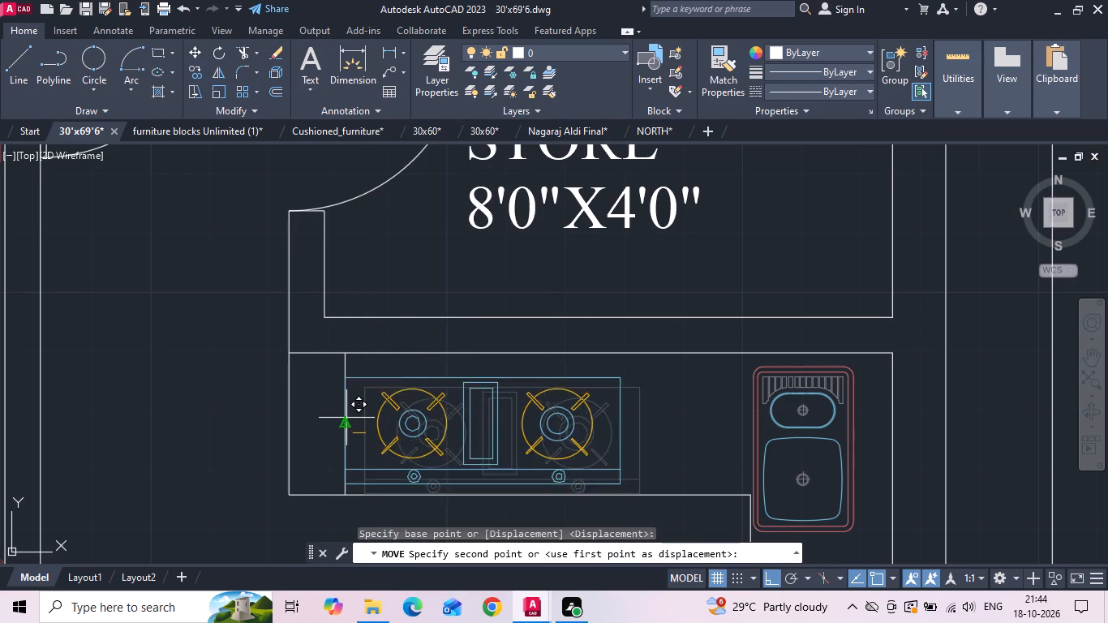
{"action": "left_click", "coordinate": [346, 418]}
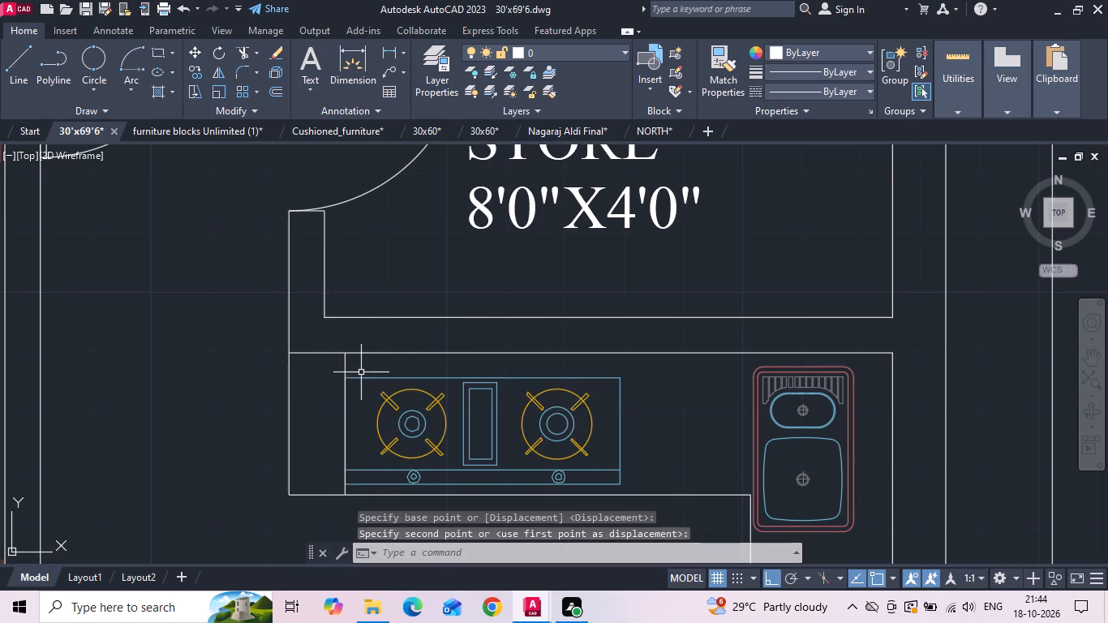
Delete the vertical helper line across the counter at the stove's west side.
{"action": "left_click", "coordinate": [346, 369]}
{"action": "key", "text": "Delete"}
Shift the stove east along the counter, roughly midway between the counter's west end and its inner corner.
{"action": "left_click", "coordinate": [378, 410]}
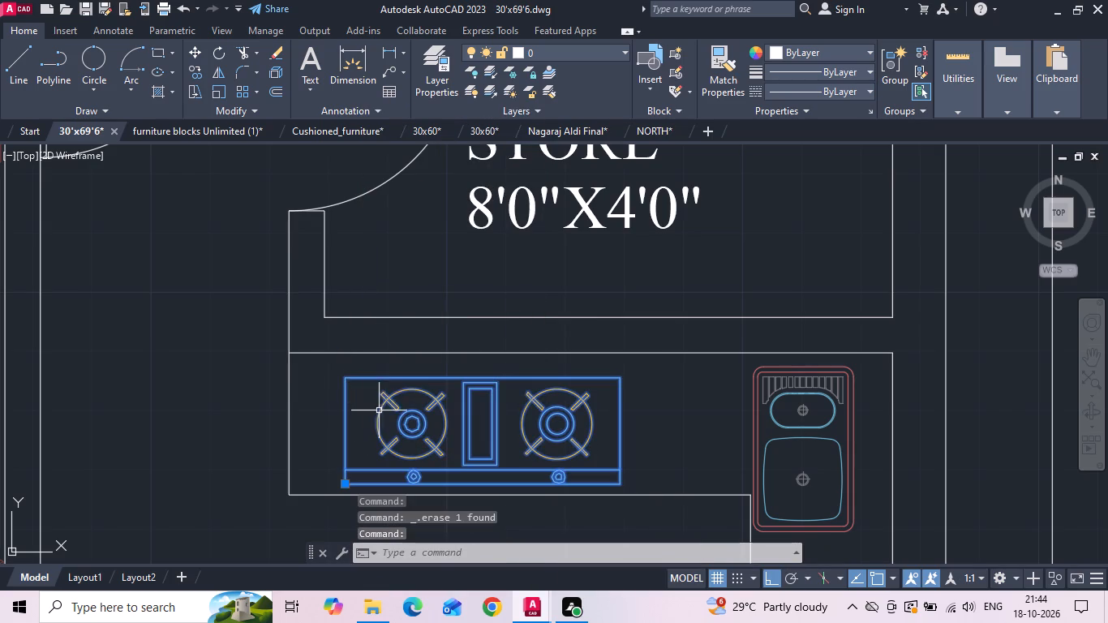
{"action": "right_click", "coordinate": [357, 389]}
{"action": "left_click", "coordinate": [429, 299]}
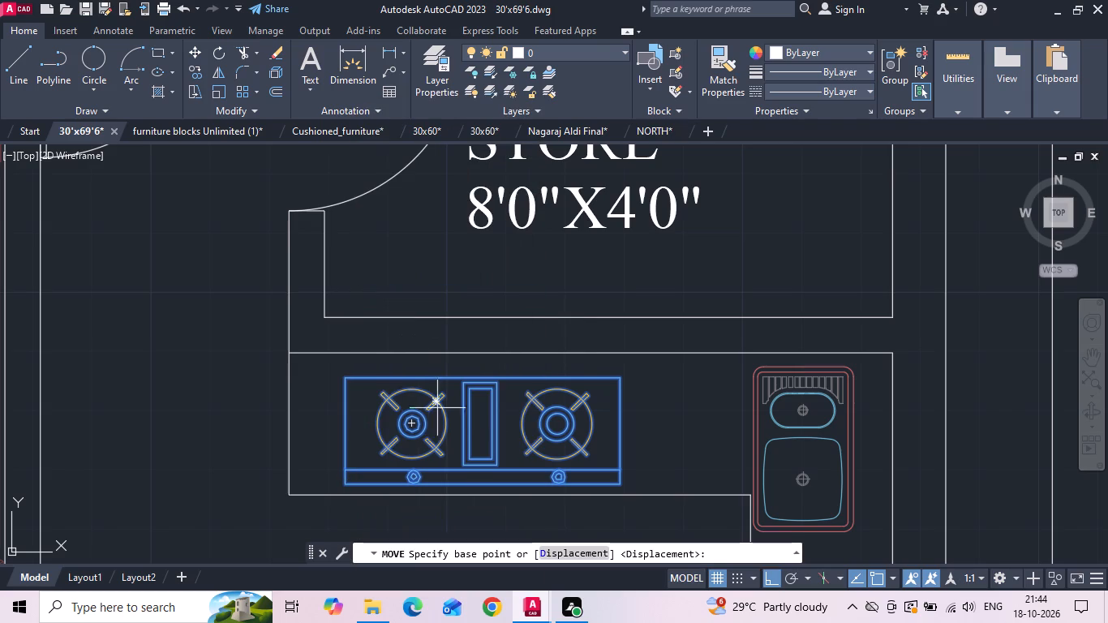
{"action": "left_click", "coordinate": [477, 423]}
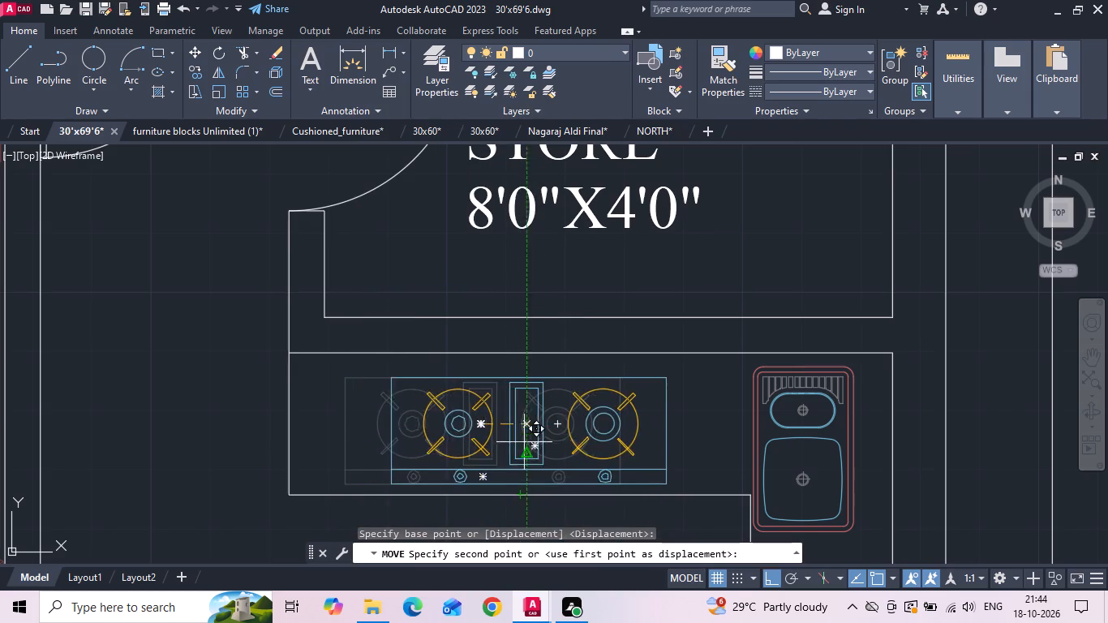
{"action": "left_click", "coordinate": [521, 429]}
Nudge the stove about 0.7" north, away from the counter's front edge.
{"action": "scroll", "coordinate": [479, 375], "scroll_direction": "down", "scroll_amount": 2}
{"action": "scroll", "coordinate": [545, 413], "scroll_direction": "up", "scroll_amount": 2}
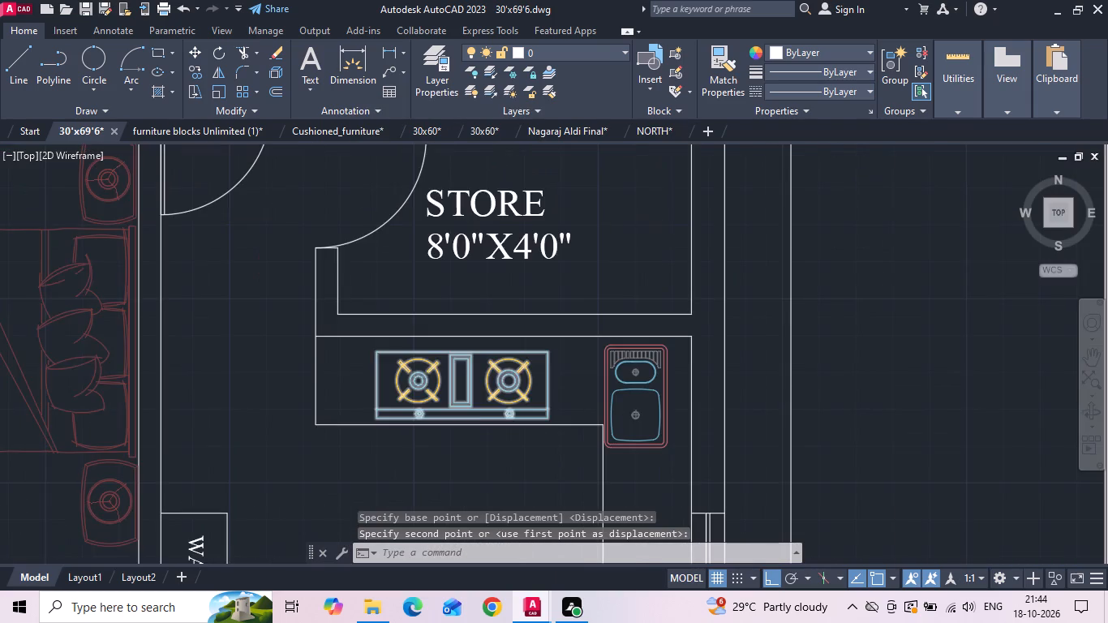
{"action": "left_click_drag", "start_coordinate": [573, 390], "coordinate": [563, 388]}
{"action": "left_click", "coordinate": [445, 373]}
{"action": "right_click", "coordinate": [445, 373]}
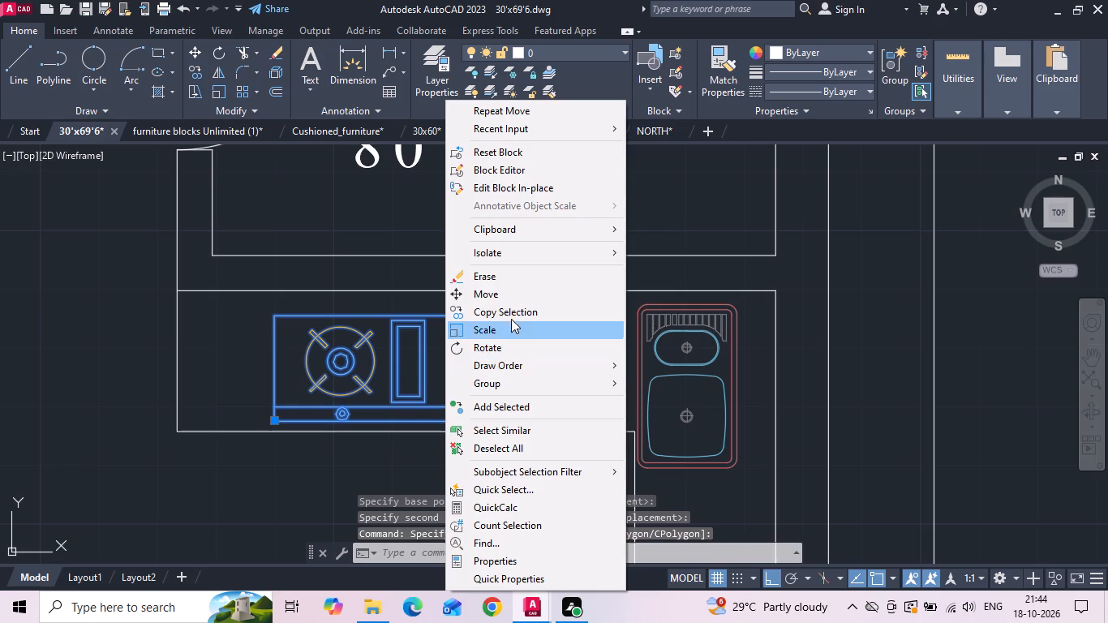
{"action": "left_click", "coordinate": [519, 297]}
{"action": "left_click", "coordinate": [464, 526]}
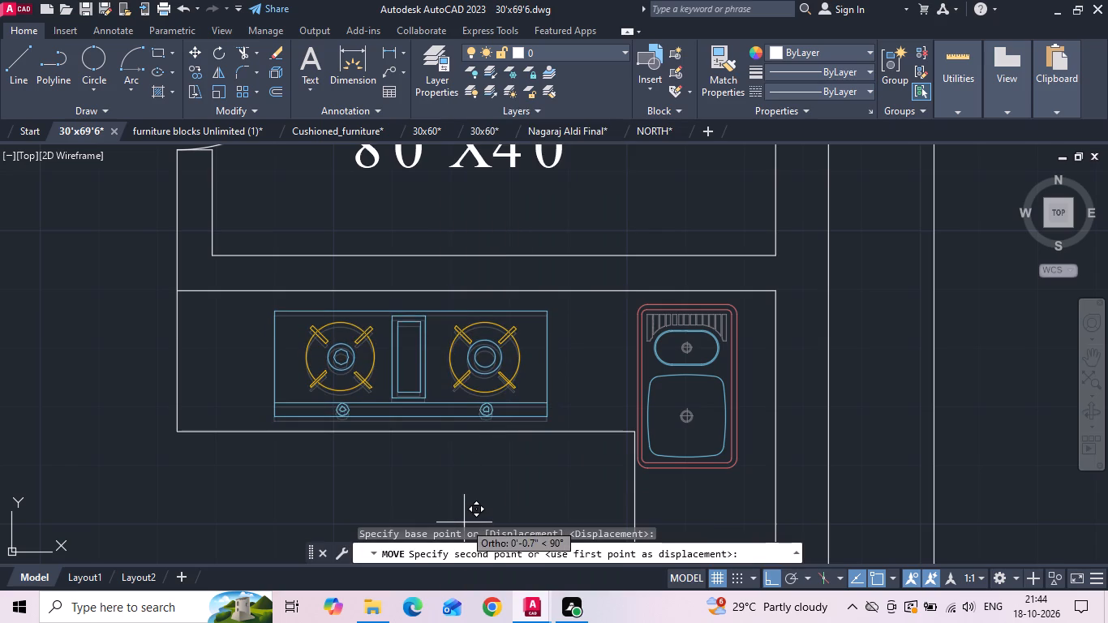
{"action": "left_click", "coordinate": [464, 522]}
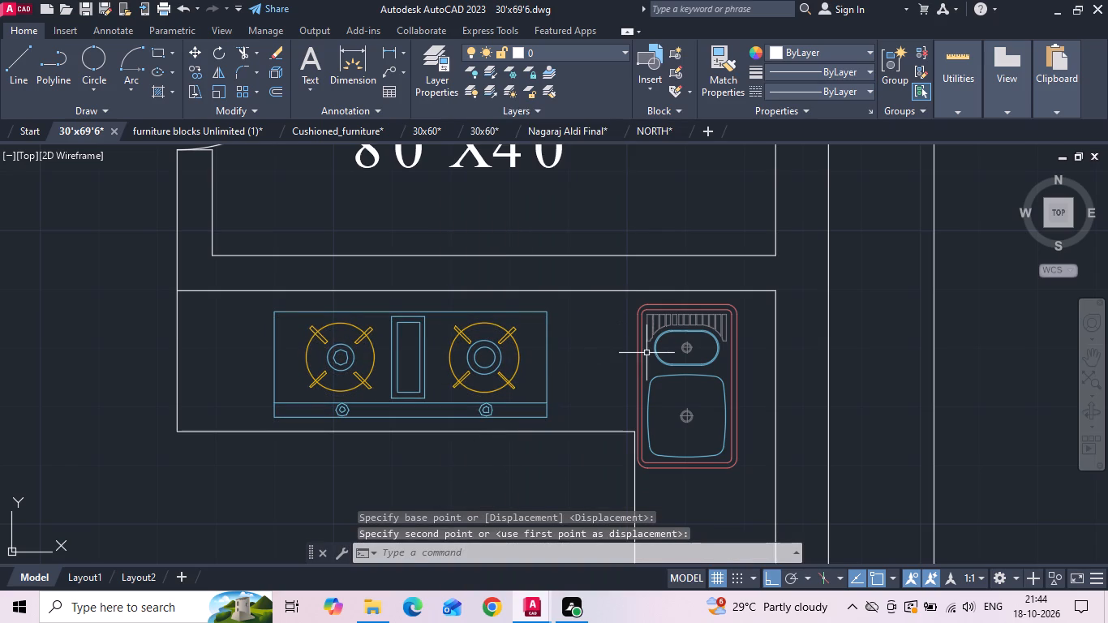
Rotate the sink 180° so its ribbed drainboard end points south.
{"action": "left_click", "coordinate": [646, 353]}
{"action": "left_click", "coordinate": [616, 341]}
{"action": "right_click", "coordinate": [616, 341]}
{"action": "left_click", "coordinate": [672, 356]}
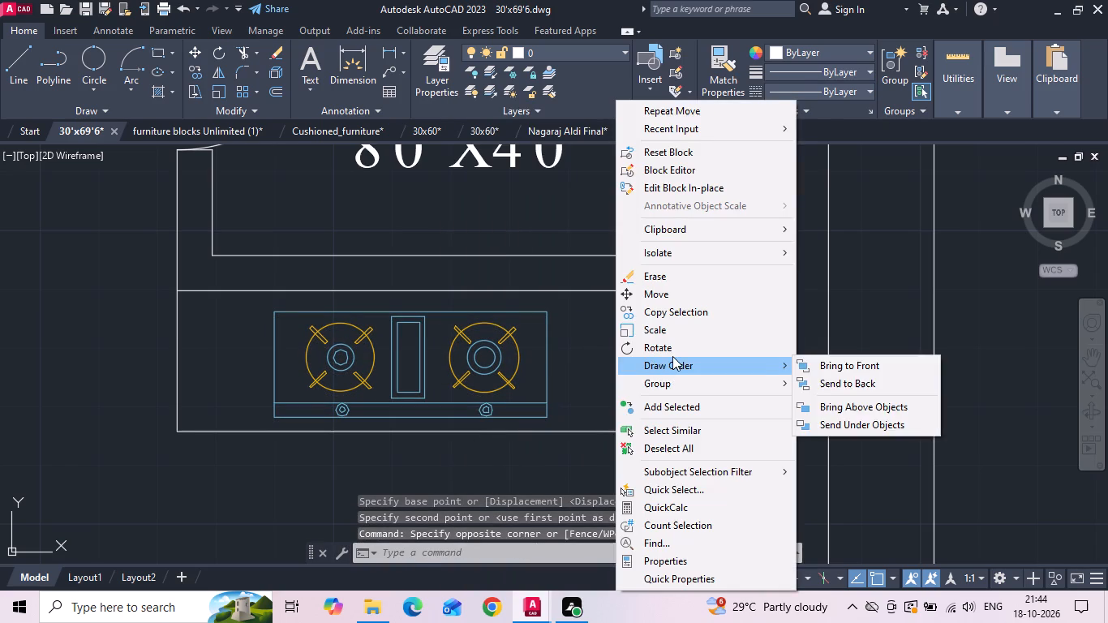
{"action": "left_click_drag", "start_coordinate": [705, 371], "coordinate": [671, 410]}
{"action": "left_click", "coordinate": [367, 473]}
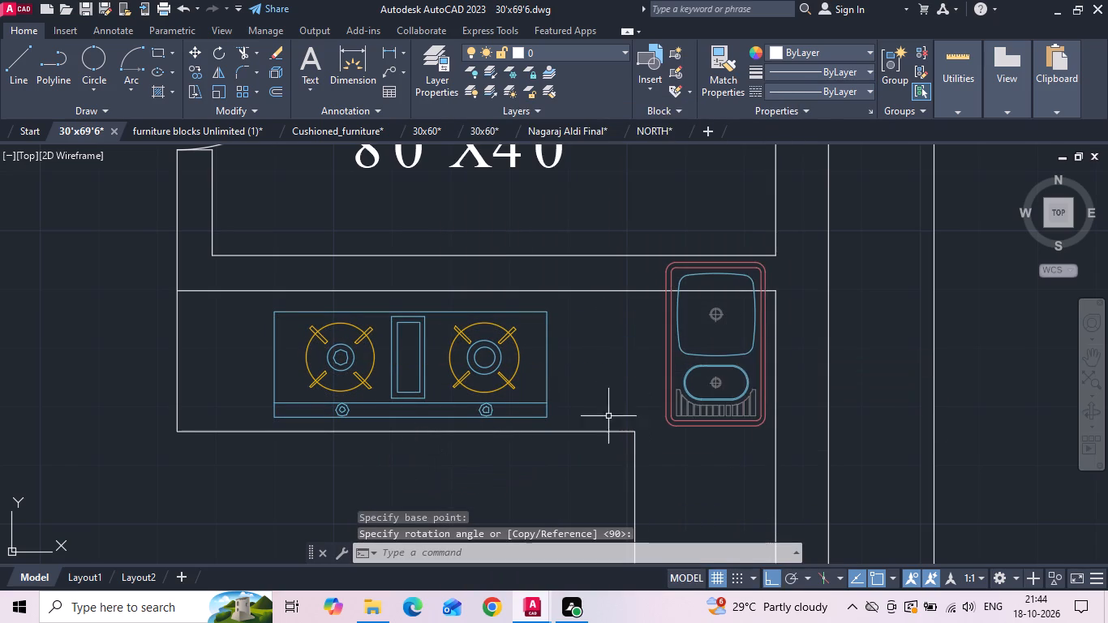
Move the sink about 4'-2.4" south along the kitchen's east counter, beside the window.
{"action": "left_click", "coordinate": [740, 372]}
{"action": "right_click", "coordinate": [723, 397]}
{"action": "left_click", "coordinate": [776, 301]}
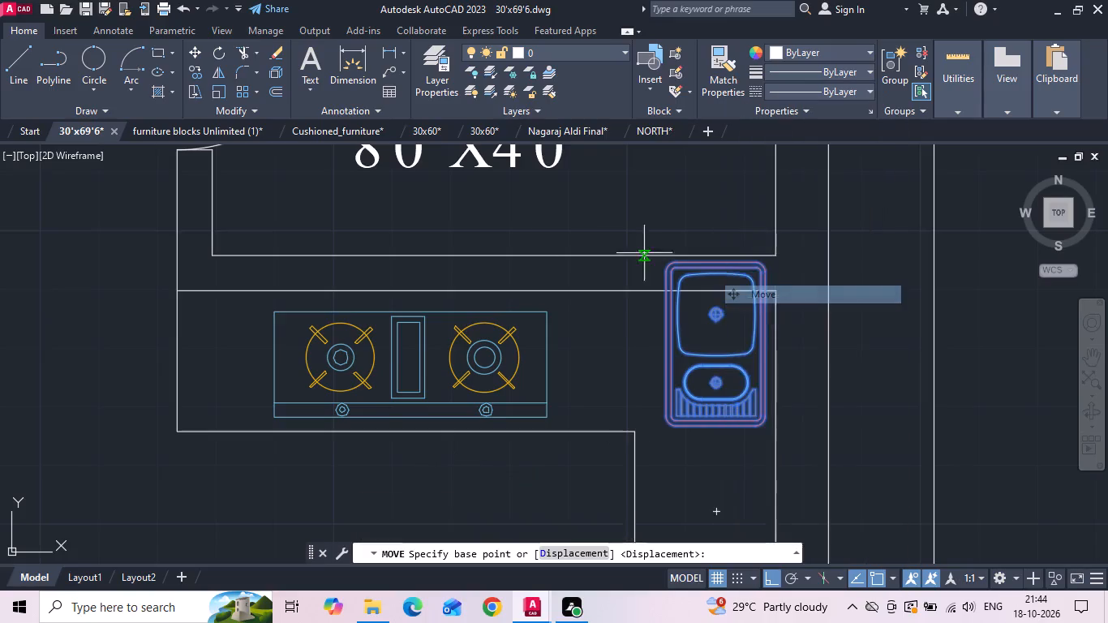
{"action": "scroll", "coordinate": [530, 226], "scroll_direction": "down", "scroll_amount": 3}
{"action": "left_click_drag", "start_coordinate": [606, 329], "coordinate": [599, 355]}
{"action": "scroll", "coordinate": [583, 384], "scroll_direction": "up", "scroll_amount": 2}
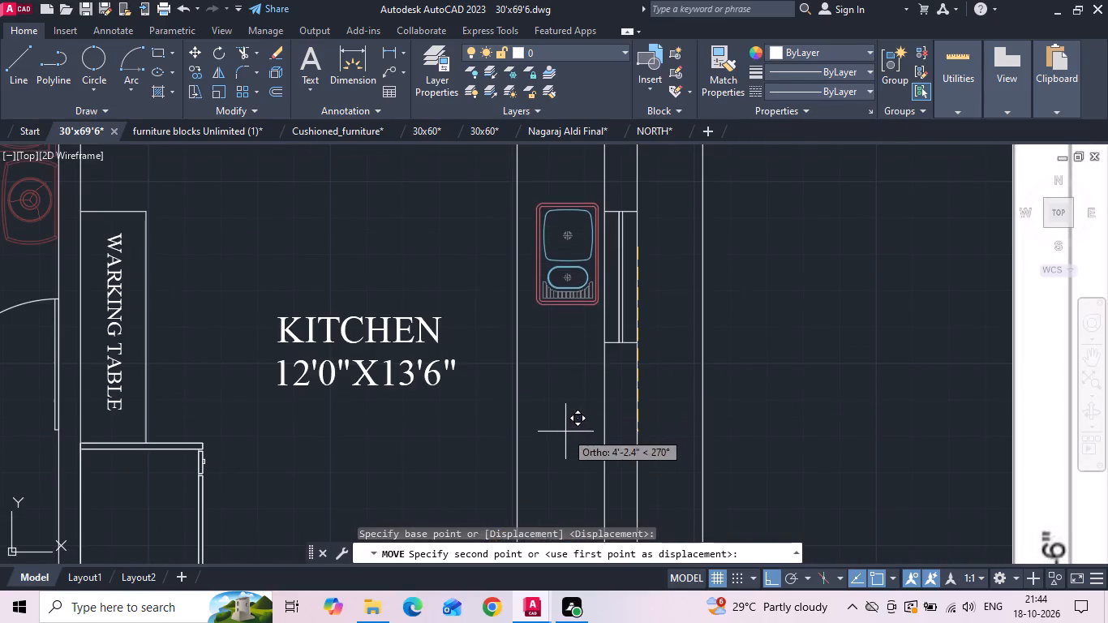
{"action": "left_click", "coordinate": [565, 432]}
Nudge the sink slightly west to centre it across the width of the east counter.
{"action": "left_click", "coordinate": [558, 366]}
{"action": "left_click", "coordinate": [548, 288]}
{"action": "right_click", "coordinate": [548, 288]}
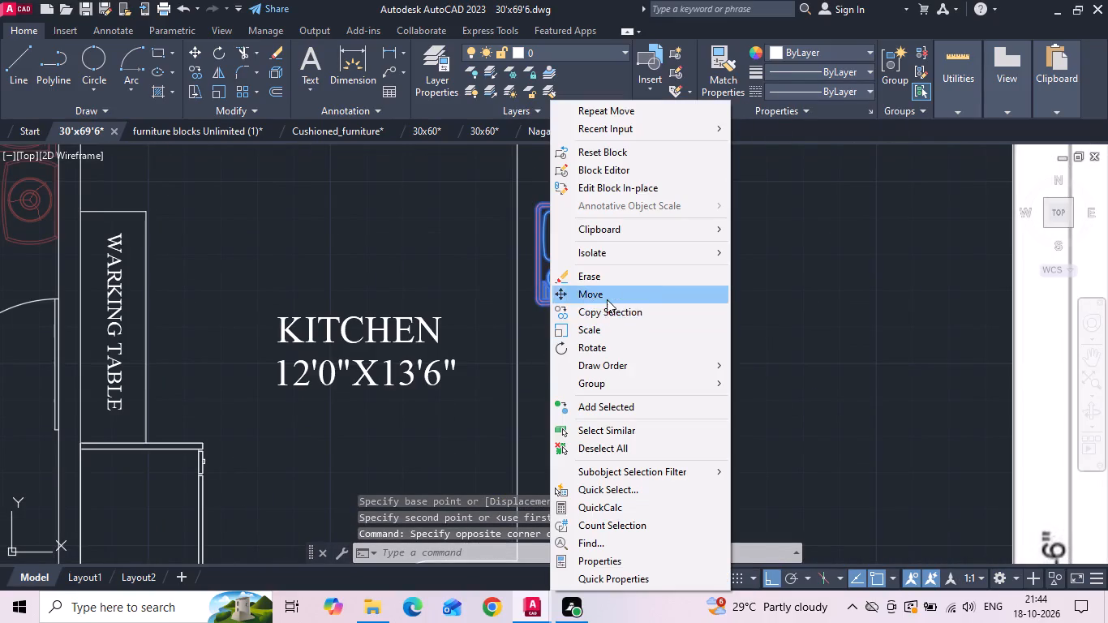
{"action": "left_click", "coordinate": [607, 299]}
{"action": "left_click", "coordinate": [774, 292]}
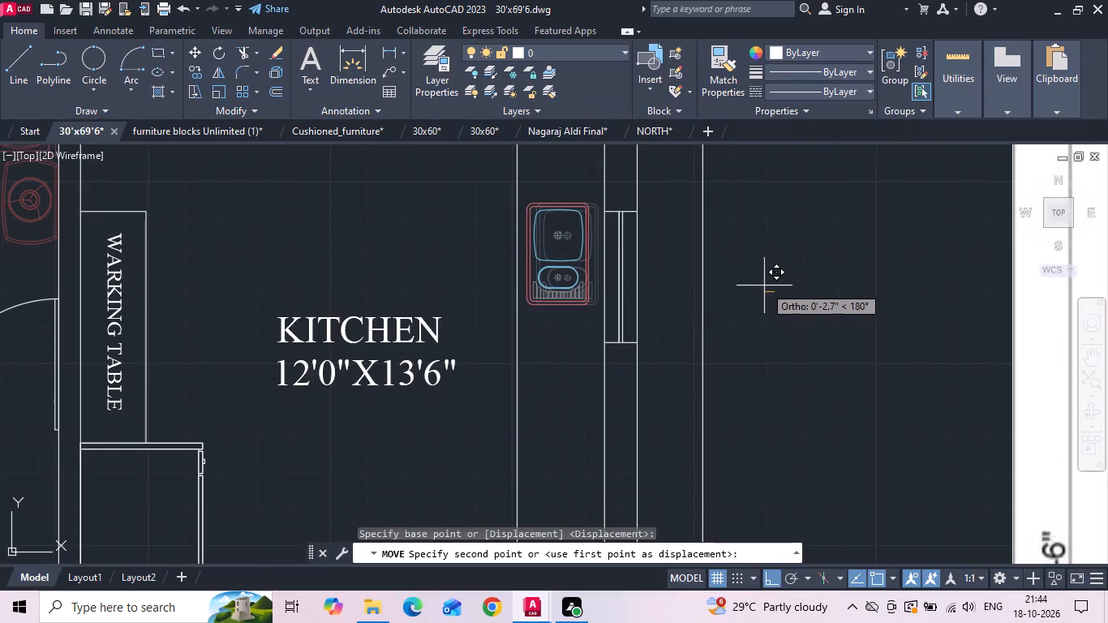
{"action": "left_click", "coordinate": [767, 287]}
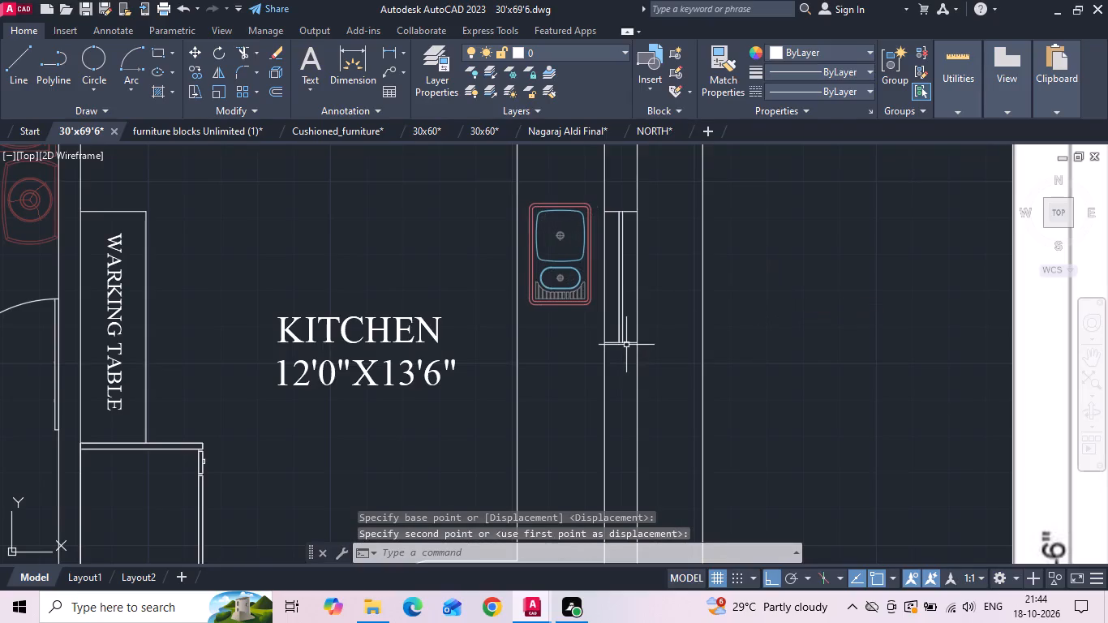
Move the sink about 5.6" south along the east counter to line it up with the middle of the kitchen window.
{"action": "left_click", "coordinate": [564, 358]}
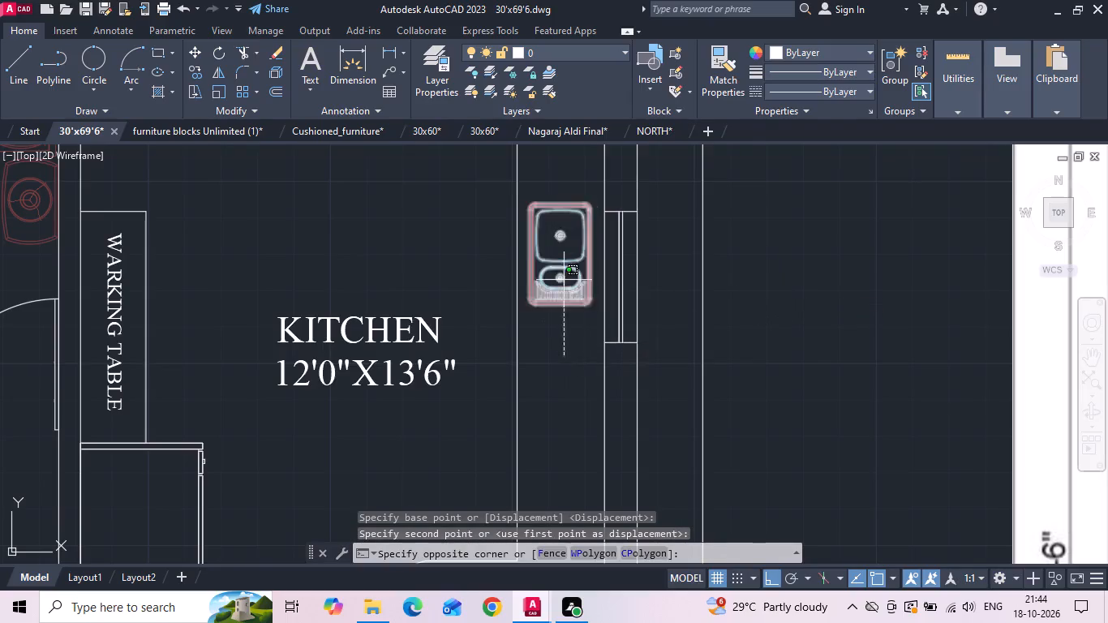
{"action": "left_click", "coordinate": [564, 280]}
{"action": "right_click", "coordinate": [564, 280]}
{"action": "left_click", "coordinate": [597, 291]}
{"action": "left_click_drag", "start_coordinate": [897, 303], "coordinate": [896, 316]}
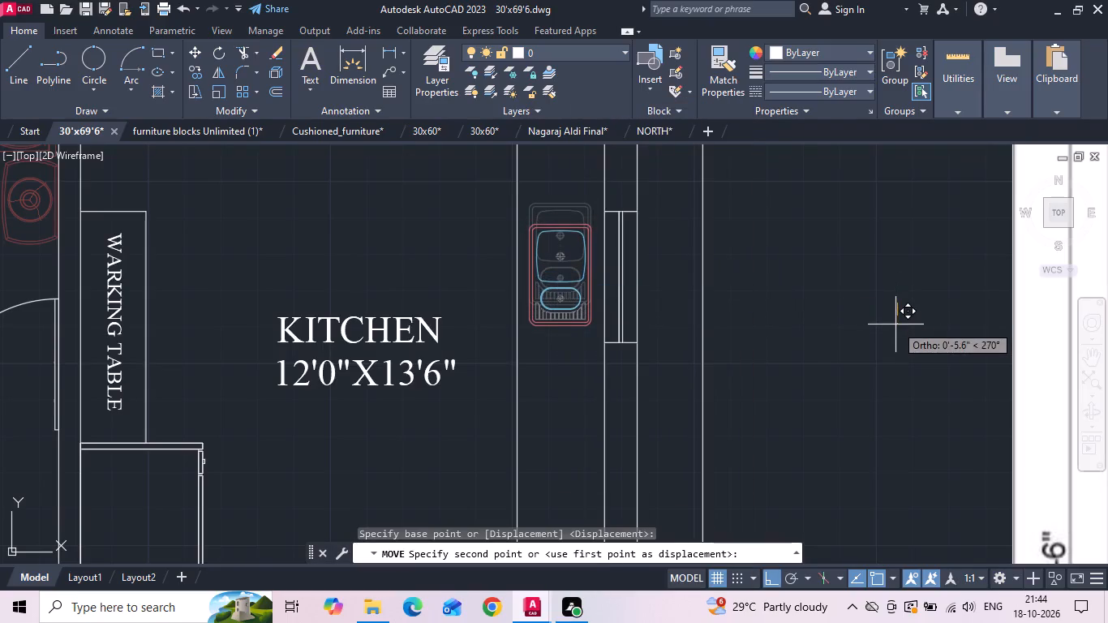
{"action": "left_click", "coordinate": [895, 324]}
{"action": "scroll", "coordinate": [565, 361], "scroll_direction": "down", "scroll_amount": 2}
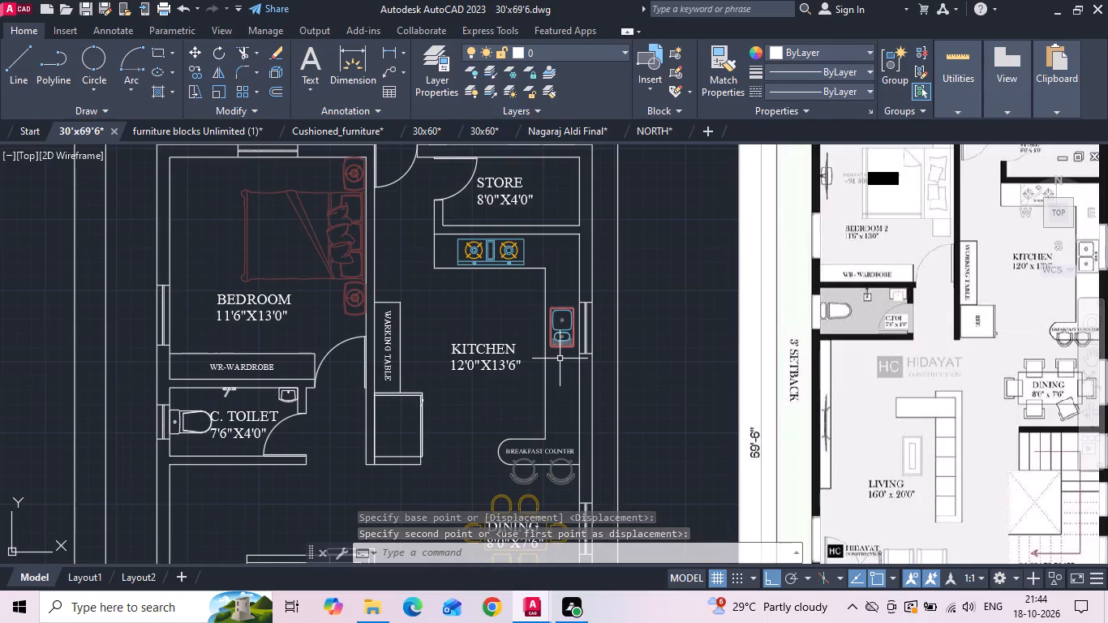
{"action": "scroll", "coordinate": [560, 357], "scroll_direction": "down", "scroll_amount": 1}
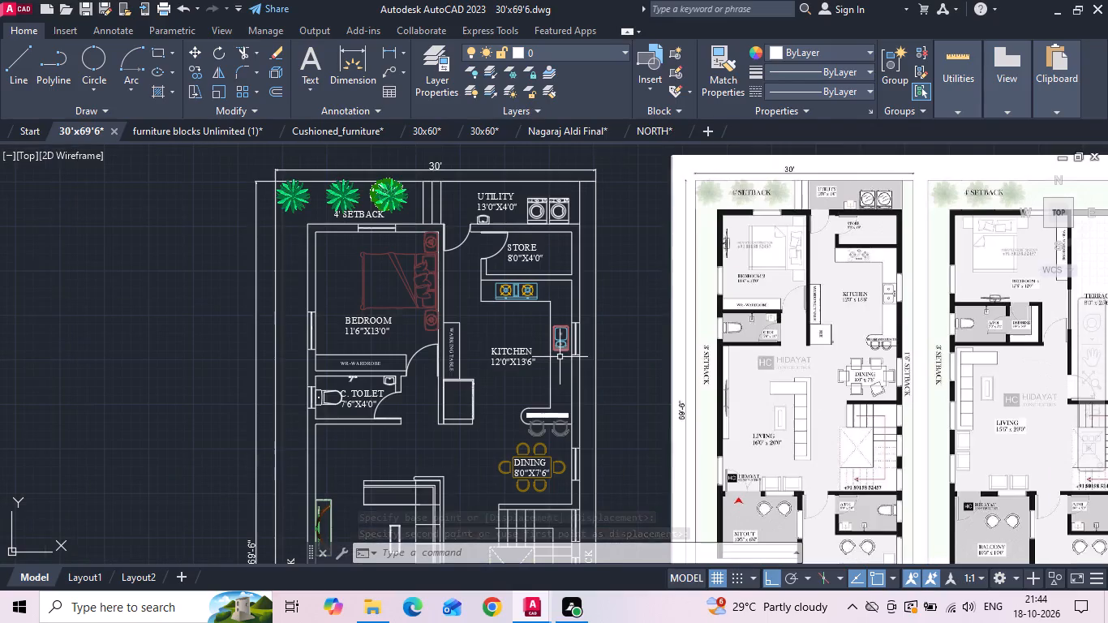
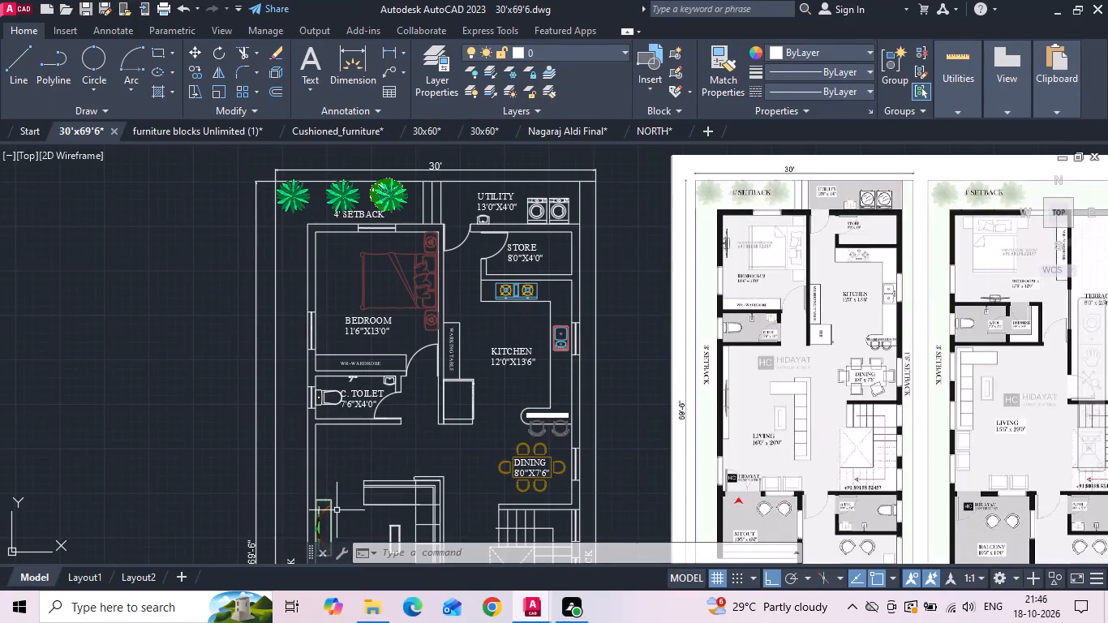
Look through the television, TV-unit and electronics blocks in the furniture blocks Unlimited (1) drawing.
{"action": "left_click", "coordinate": [219, 135]}
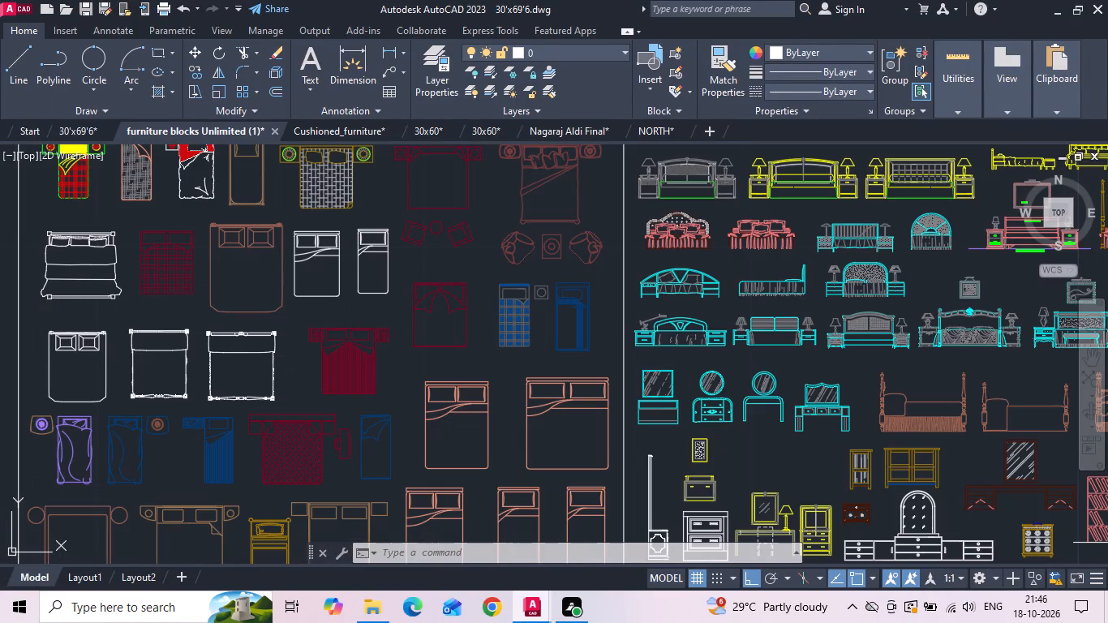
{"action": "scroll", "coordinate": [459, 298], "scroll_direction": "down", "scroll_amount": 3}
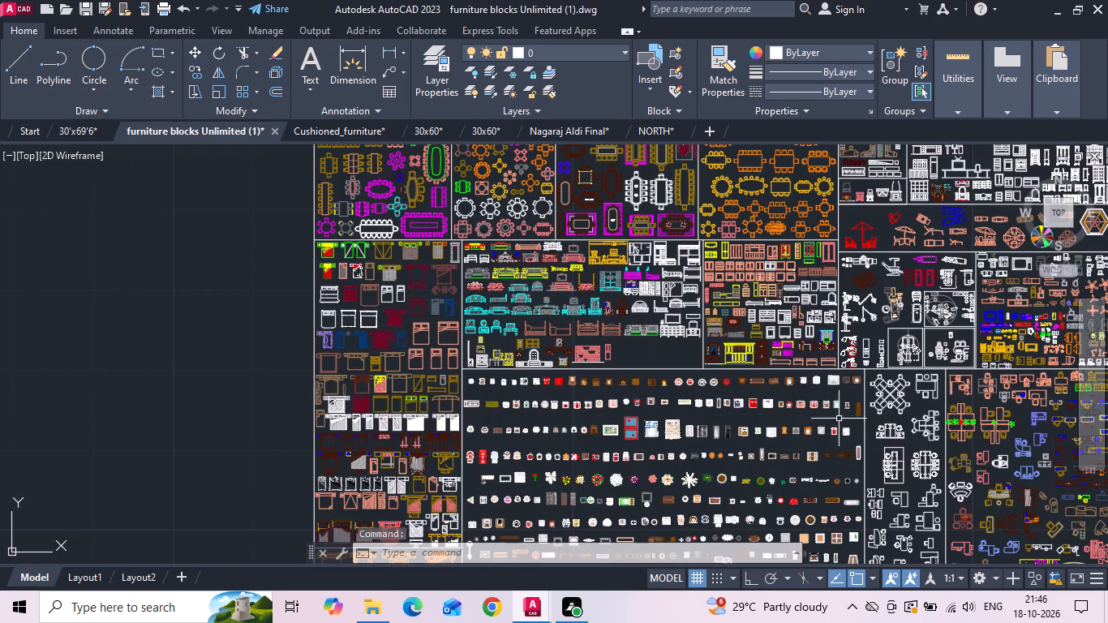
{"action": "middle_click_drag", "start_coordinate": [876, 434], "coordinate": [426, 490]}
{"action": "scroll", "coordinate": [557, 346], "scroll_direction": "up", "scroll_amount": 3}
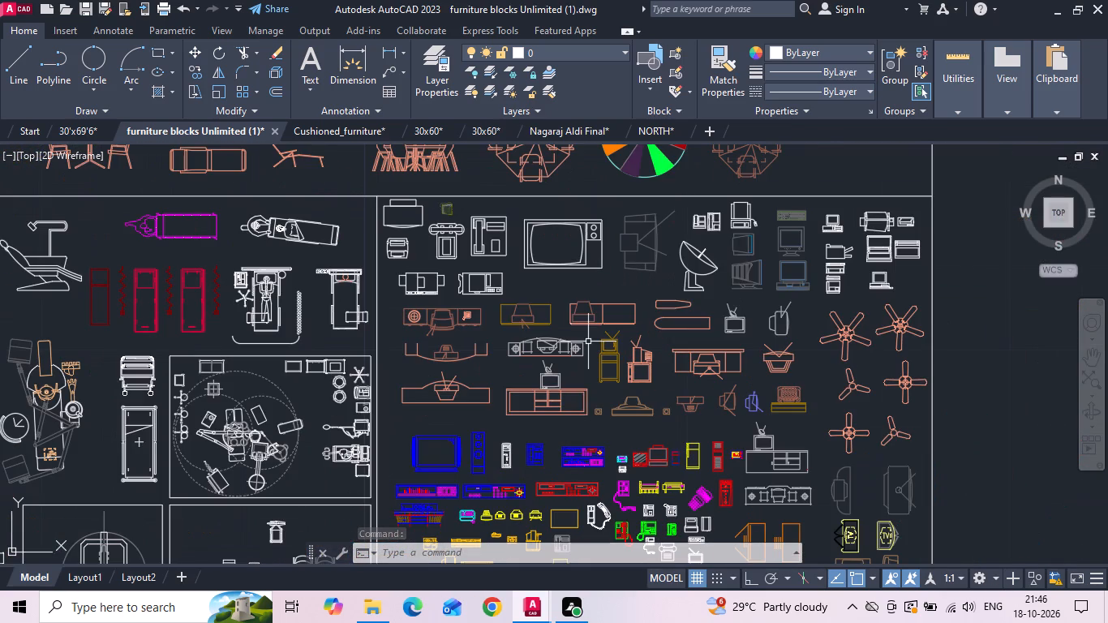
{"action": "scroll", "coordinate": [629, 407], "scroll_direction": "up", "scroll_amount": 2}
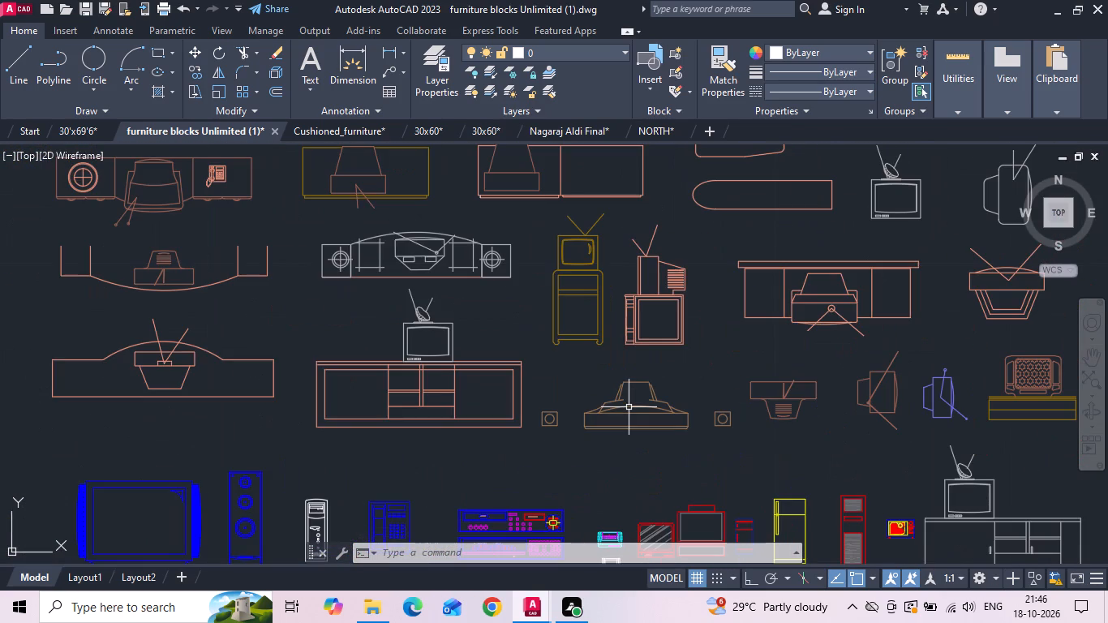
{"action": "scroll", "coordinate": [627, 410], "scroll_direction": "down", "scroll_amount": 1}
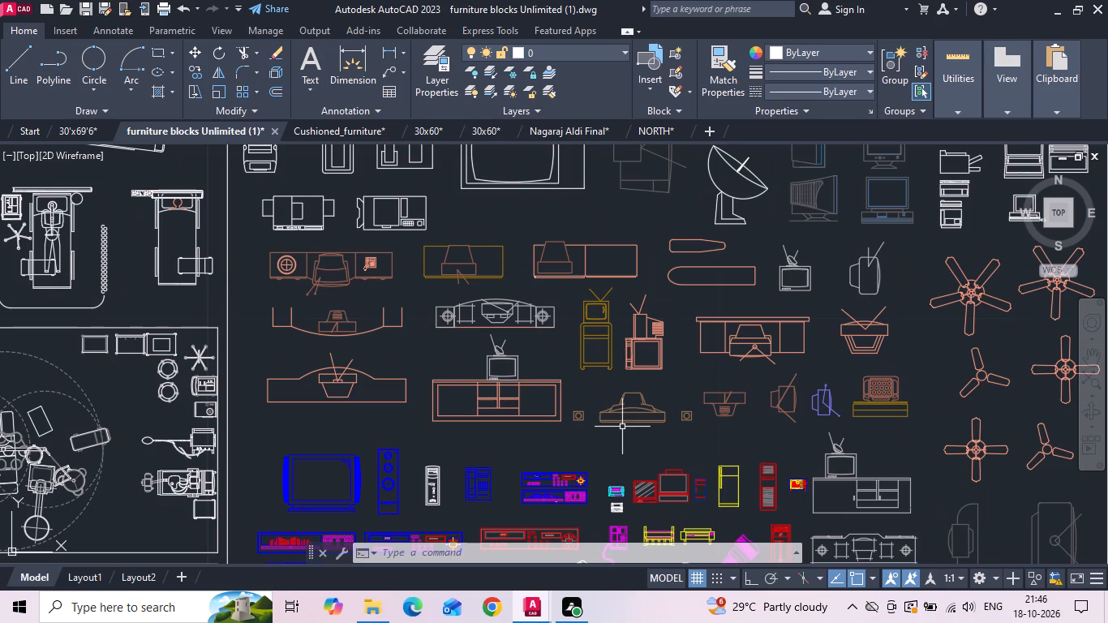
{"action": "scroll", "coordinate": [625, 307], "scroll_direction": "down", "scroll_amount": 2}
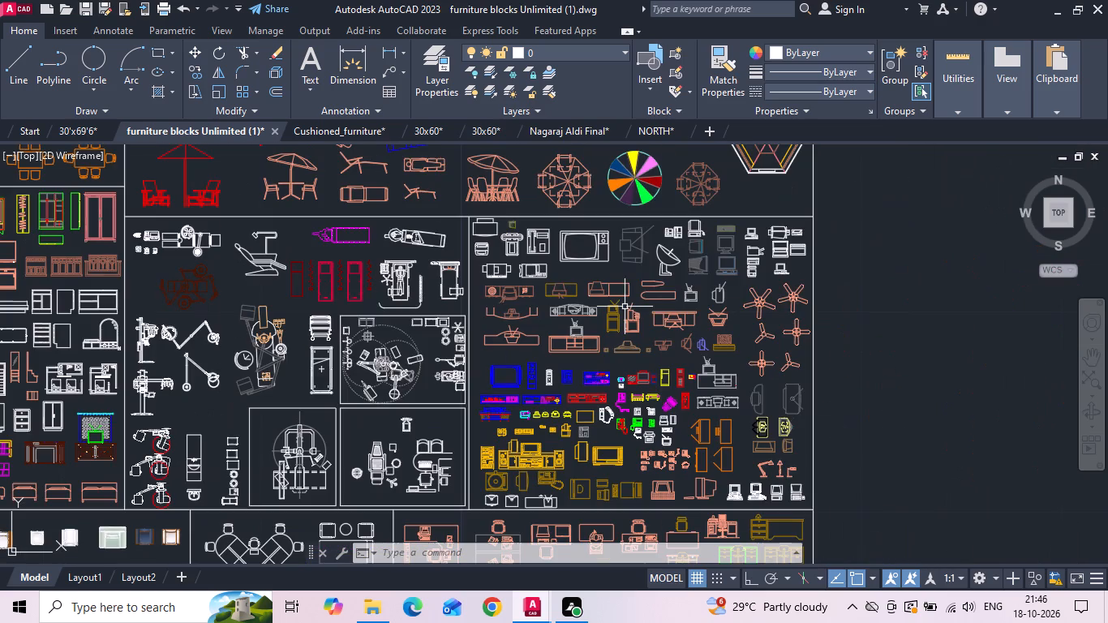
{"action": "scroll", "coordinate": [775, 417], "scroll_direction": "up", "scroll_amount": 2}
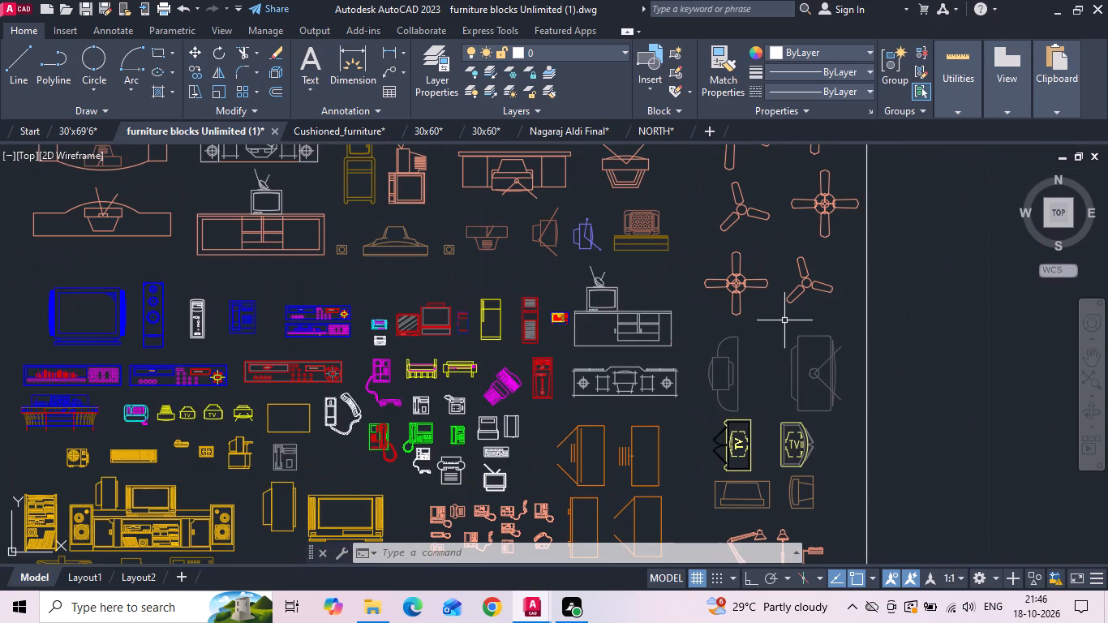
{"action": "middle_click_drag", "start_coordinate": [771, 380], "coordinate": [780, 299]}
{"action": "middle_click_drag", "start_coordinate": [660, 441], "coordinate": [733, 307]}
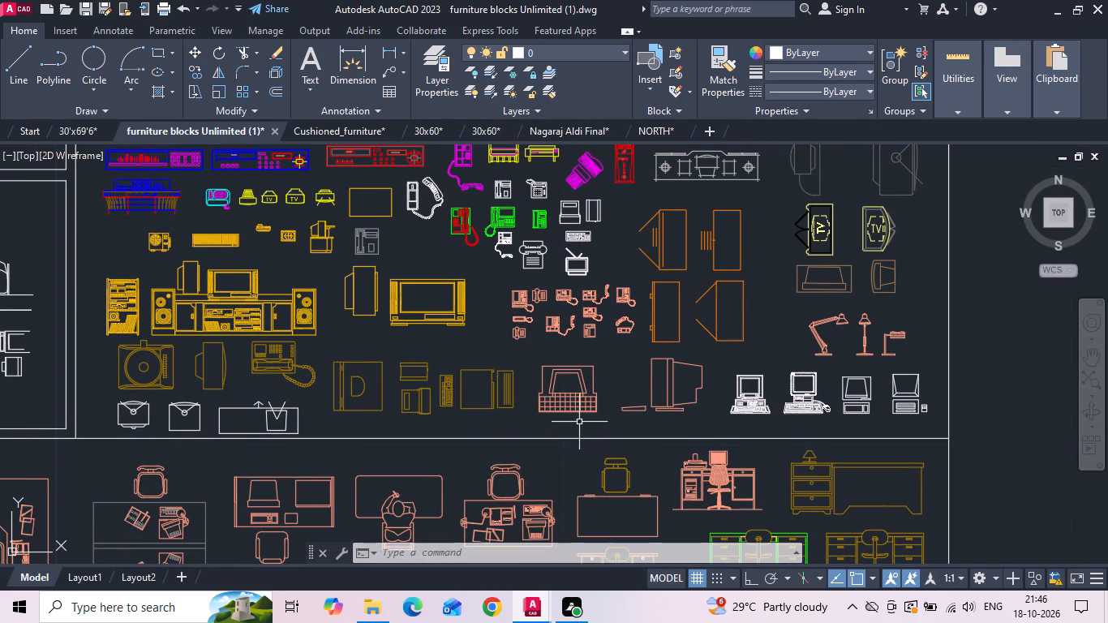
{"action": "middle_click_drag", "start_coordinate": [562, 304], "coordinate": [603, 510]}
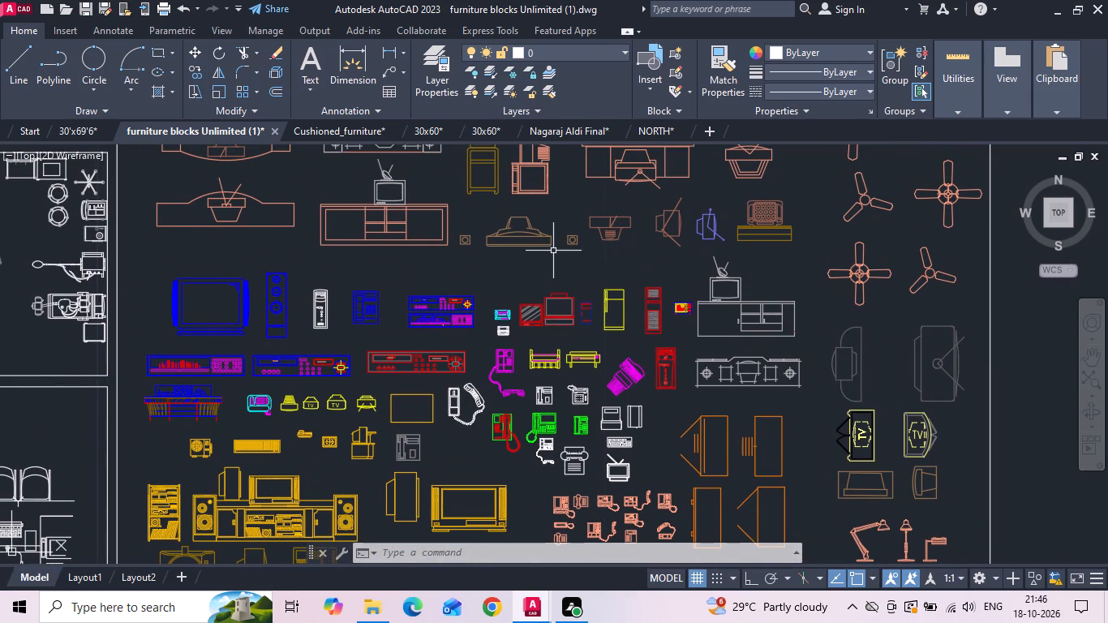
{"action": "middle_click_drag", "start_coordinate": [553, 251], "coordinate": [586, 395]}
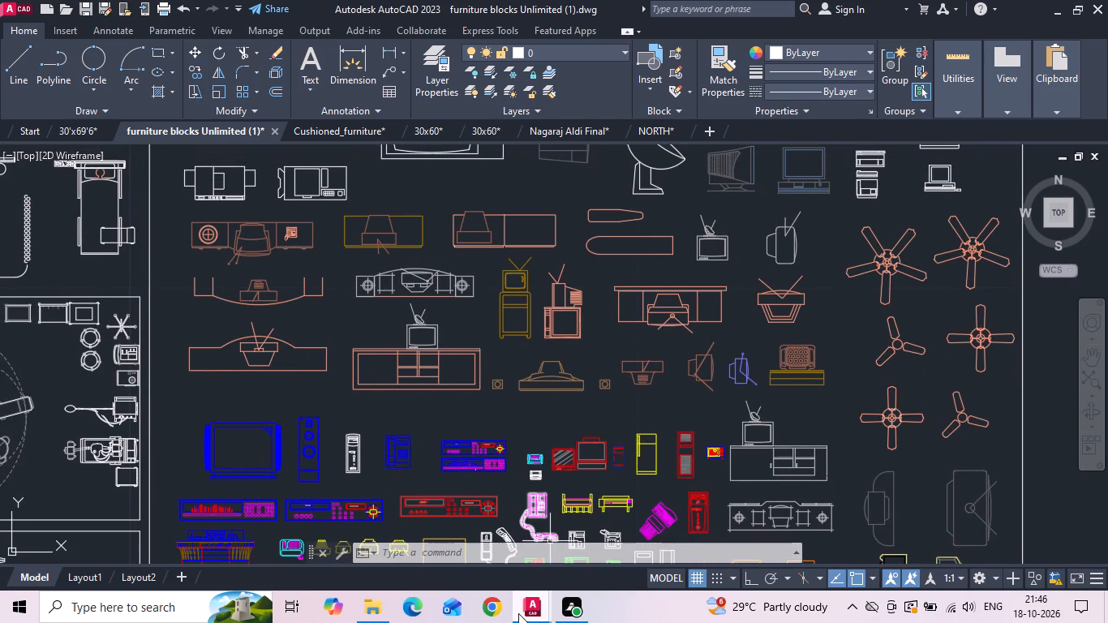
Switch to the Chrome browser.
{"action": "left_click", "coordinate": [490, 611]}
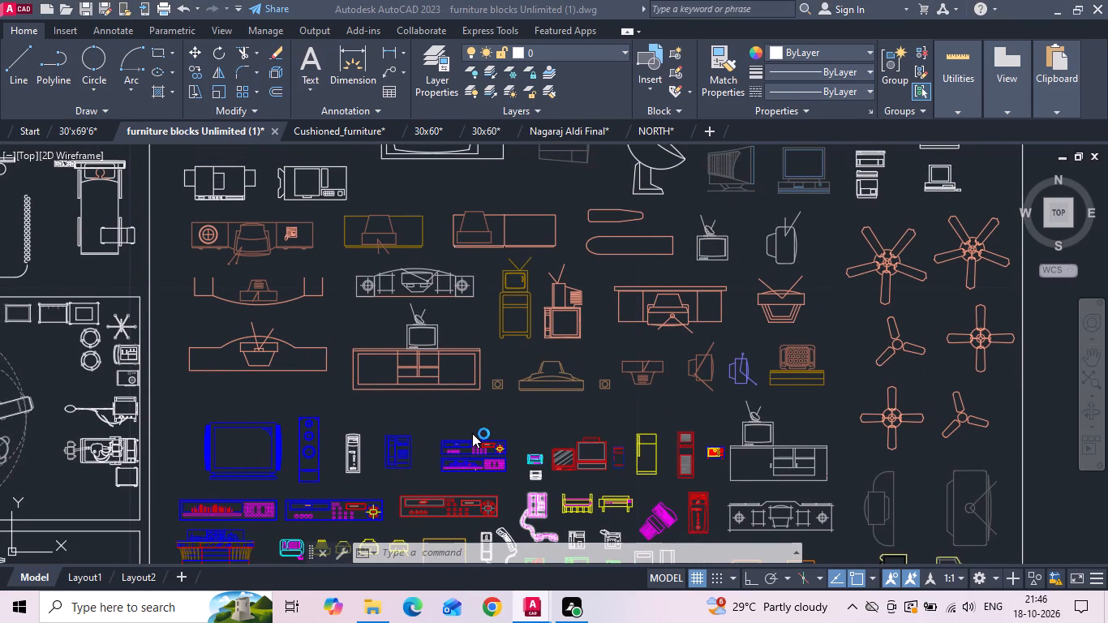
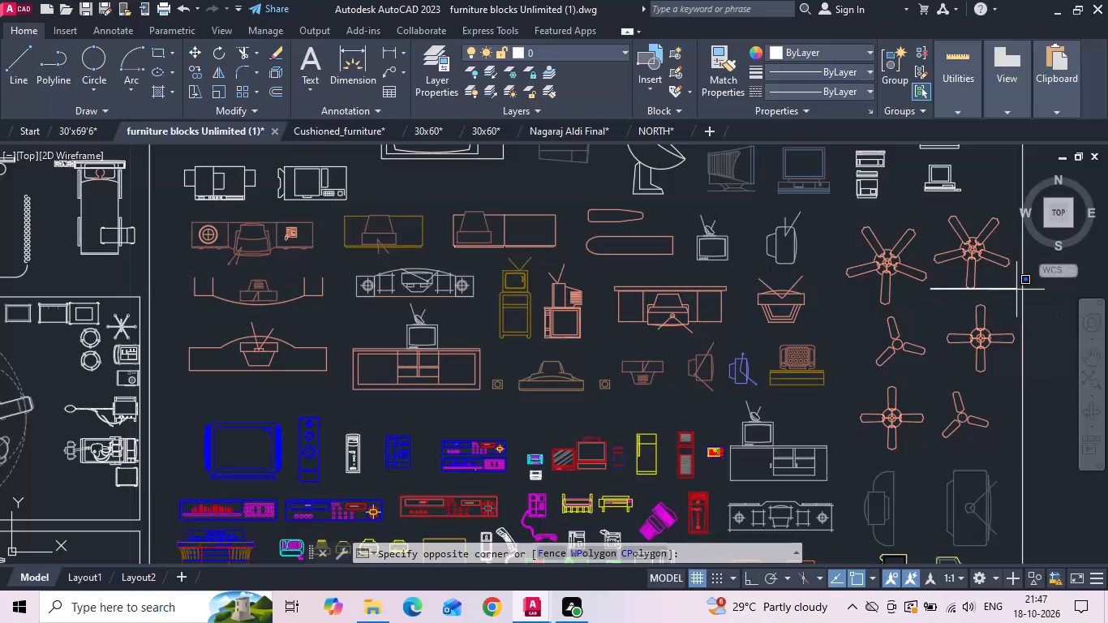
Switch to the 30'x69'6 drawing and erase the reference plan image between the two floor plans.
{"action": "left_click", "coordinate": [1018, 288]}
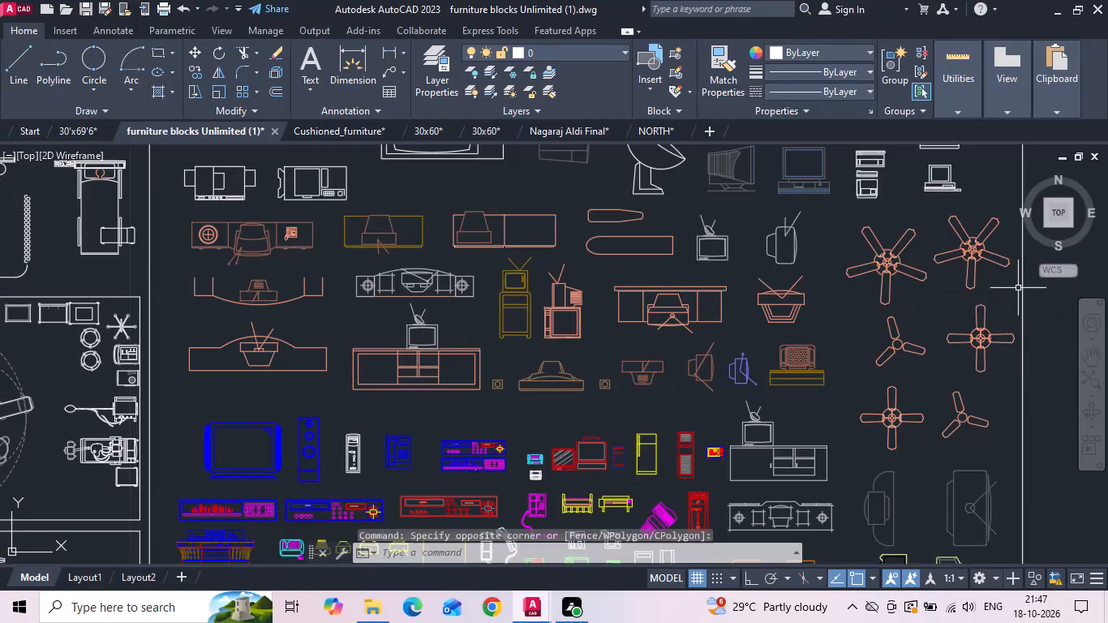
{"action": "scroll", "coordinate": [556, 292], "scroll_direction": "down", "scroll_amount": 3}
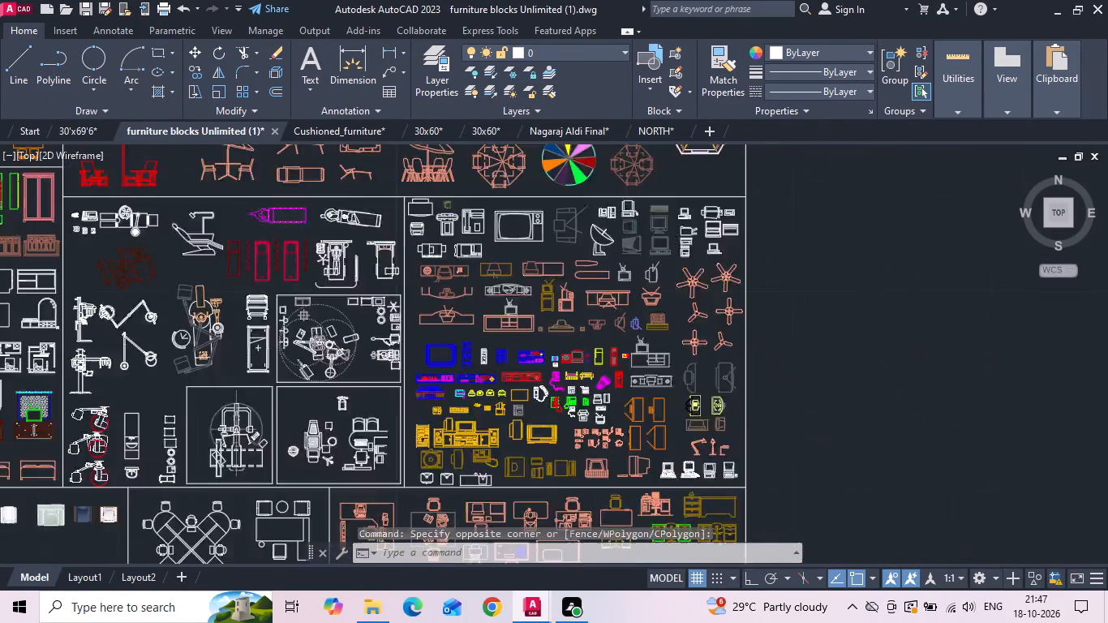
{"action": "left_click", "coordinate": [74, 129]}
{"action": "scroll", "coordinate": [432, 248], "scroll_direction": "down", "scroll_amount": 2}
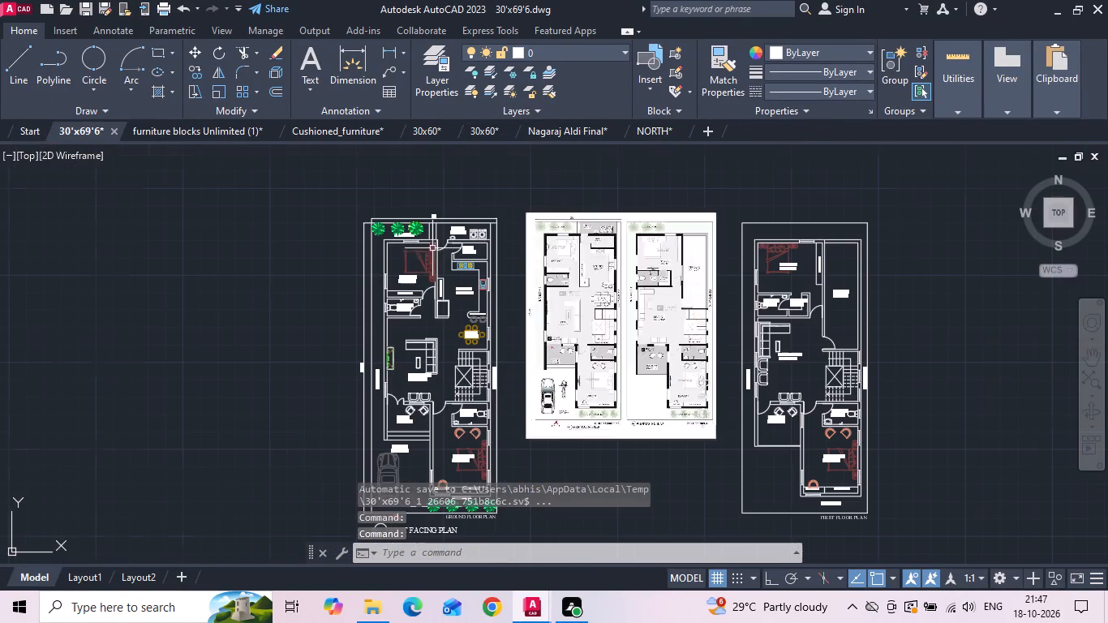
{"action": "left_click_drag", "start_coordinate": [590, 196], "coordinate": [558, 290]}
{"action": "left_click", "coordinate": [548, 306]}
{"action": "key", "text": "Delete"}
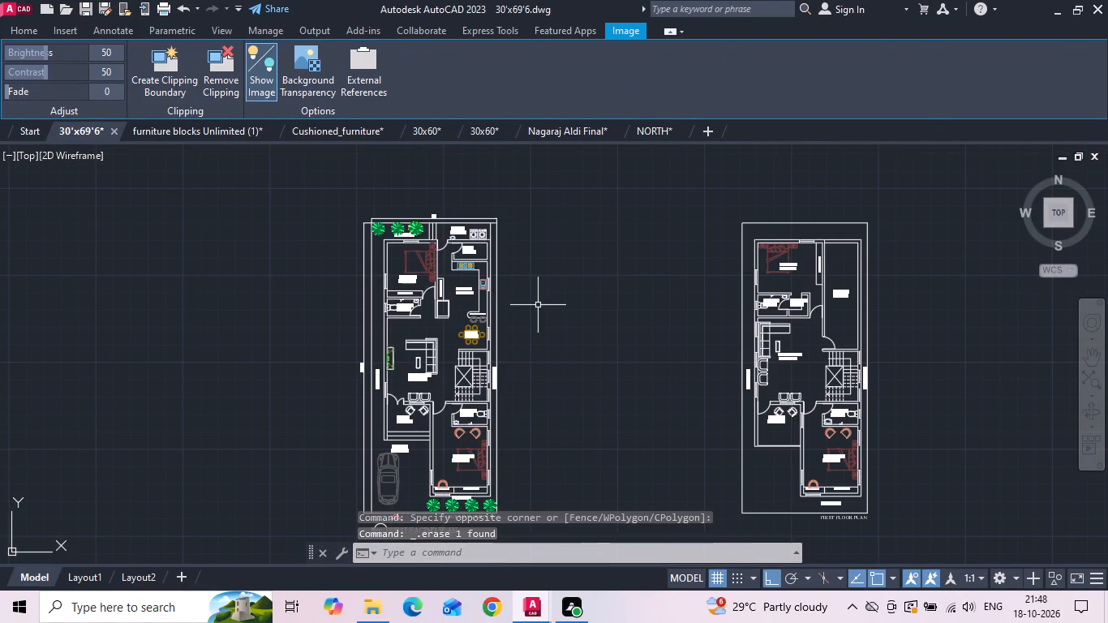
Move the whole first floor plan horizontally so it sits close beside the ground floor plan.
{"action": "scroll", "coordinate": [533, 230], "scroll_direction": "down", "scroll_amount": 1}
{"action": "left_click_drag", "start_coordinate": [616, 213], "coordinate": [633, 223]}
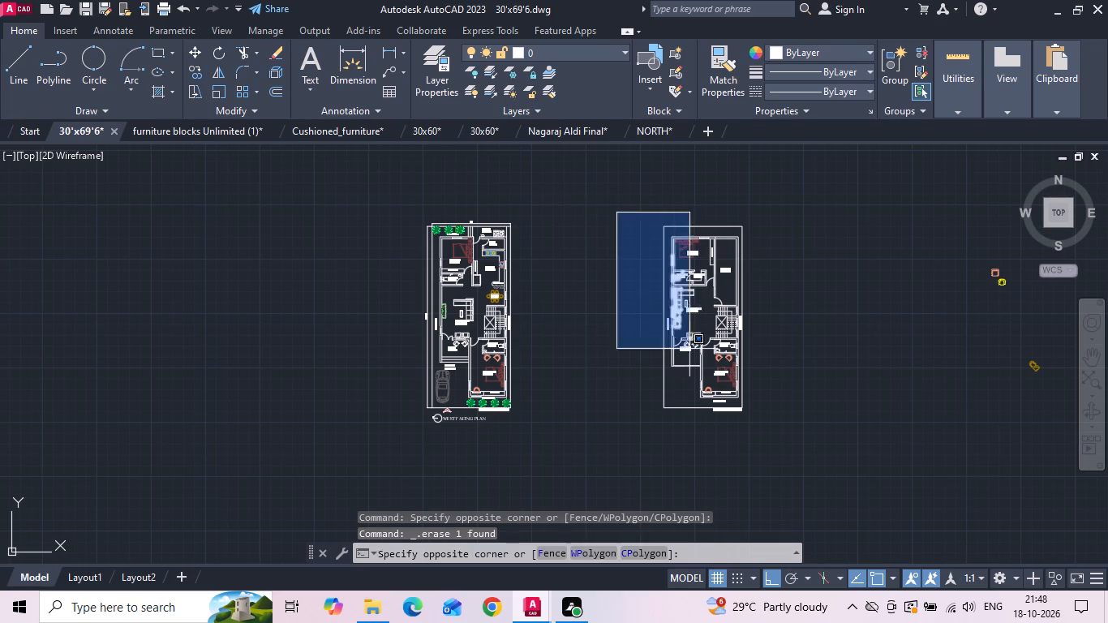
{"action": "left_click", "coordinate": [766, 436]}
{"action": "right_click", "coordinate": [766, 436]}
{"action": "left_click", "coordinate": [821, 173]}
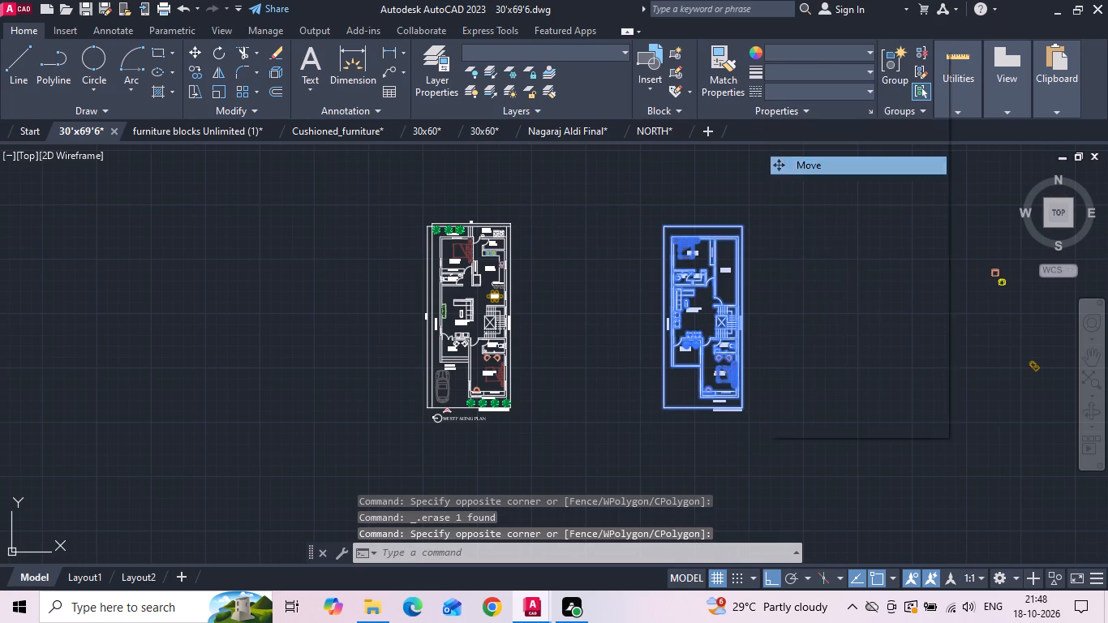
{"action": "left_click", "coordinate": [921, 371]}
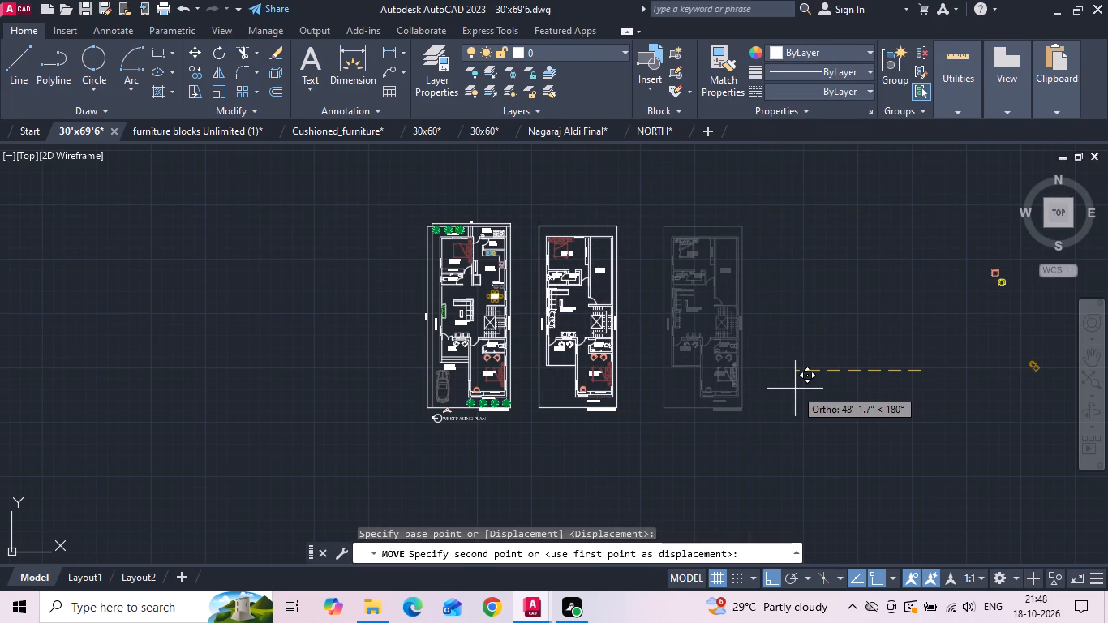
{"action": "left_click", "coordinate": [788, 393]}
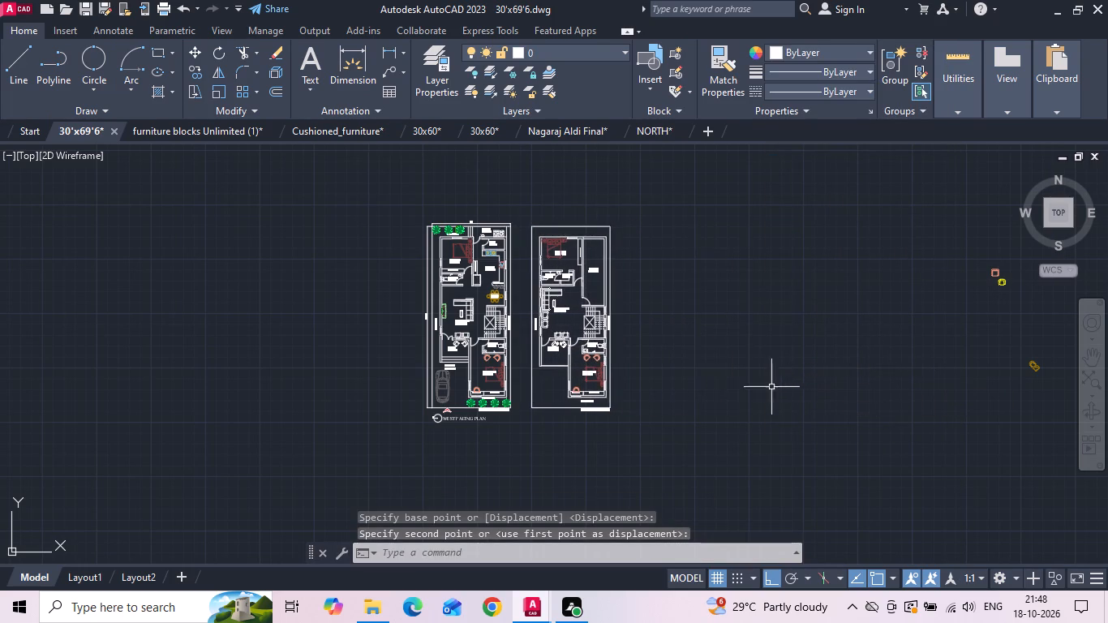
Erase the stray leftover blocks lying far to the side of the floor plans.
{"action": "scroll", "coordinate": [522, 342], "scroll_direction": "down", "scroll_amount": 2}
{"action": "left_click_drag", "start_coordinate": [648, 286], "coordinate": [679, 360]}
{"action": "left_click", "coordinate": [775, 420]}
{"action": "key", "text": "Delete"}
Copy both the ground floor and first floor plans horizontally into the empty space beside the originals.
{"action": "left_click_drag", "start_coordinate": [439, 421], "coordinate": [456, 408]}
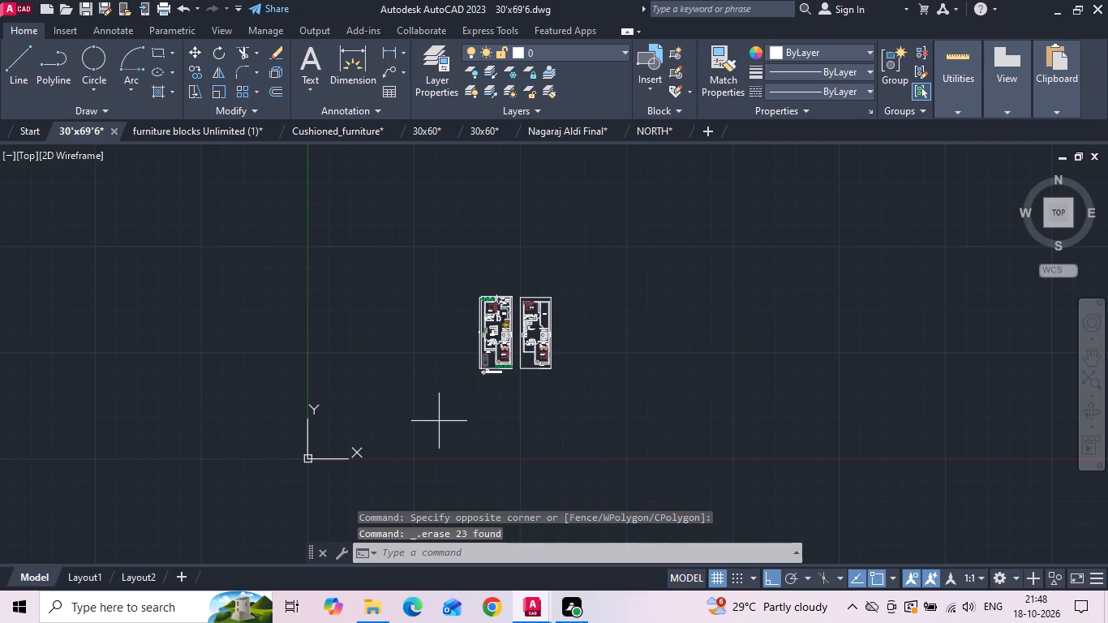
{"action": "left_click_drag", "start_coordinate": [456, 408], "coordinate": [494, 386]}
{"action": "left_click", "coordinate": [614, 252]}
{"action": "right_click", "coordinate": [614, 251]}
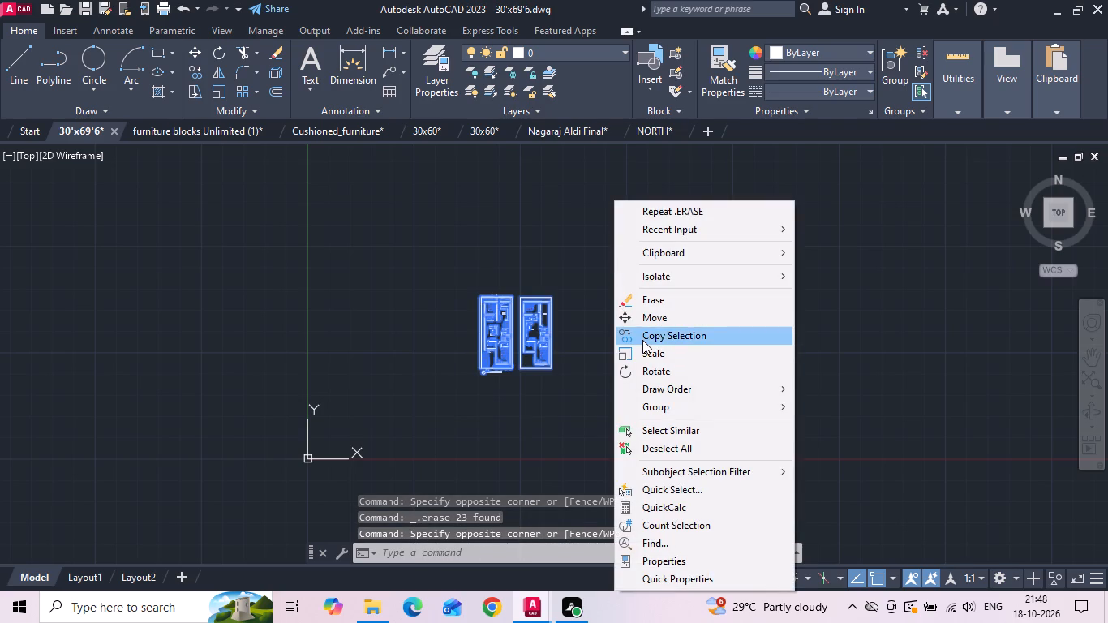
{"action": "left_click", "coordinate": [642, 340]}
{"action": "left_click", "coordinate": [578, 395]}
{"action": "left_click", "coordinate": [706, 393]}
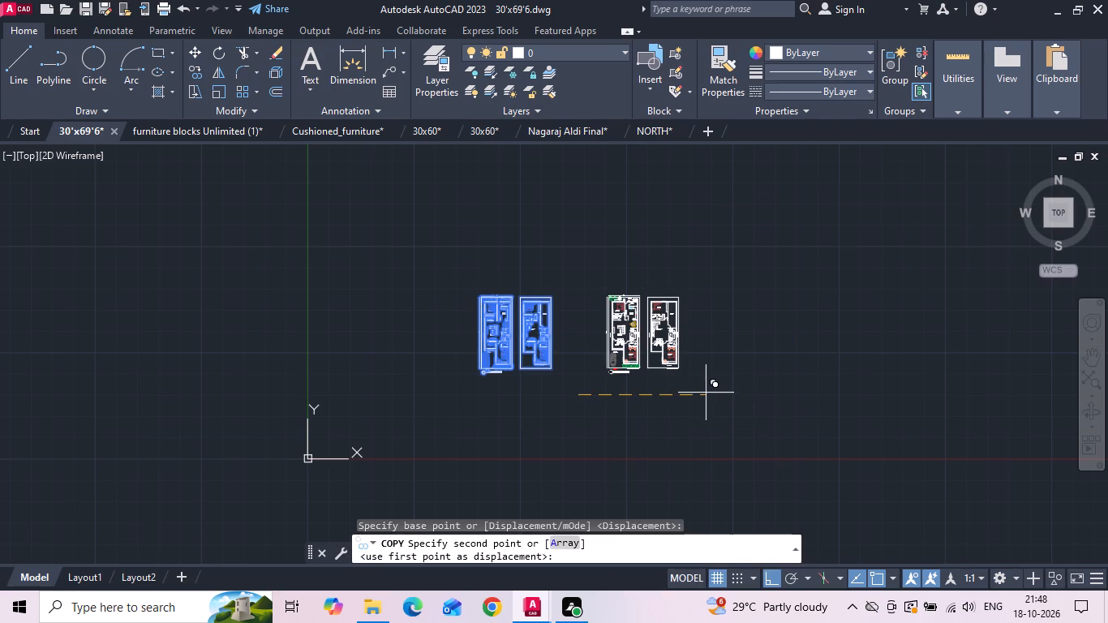
{"action": "key", "text": "Escape"}
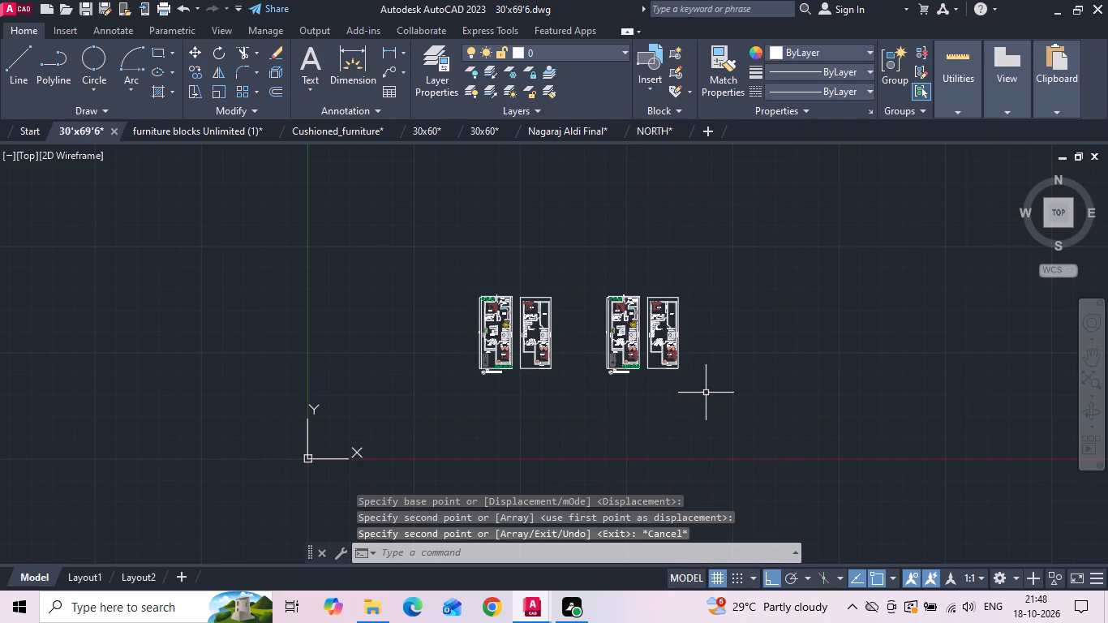
Save the 30'x69'6 drawing.
{"action": "key", "text": "ctrl+s"}
{"action": "key", "text": "ctrl+s"}
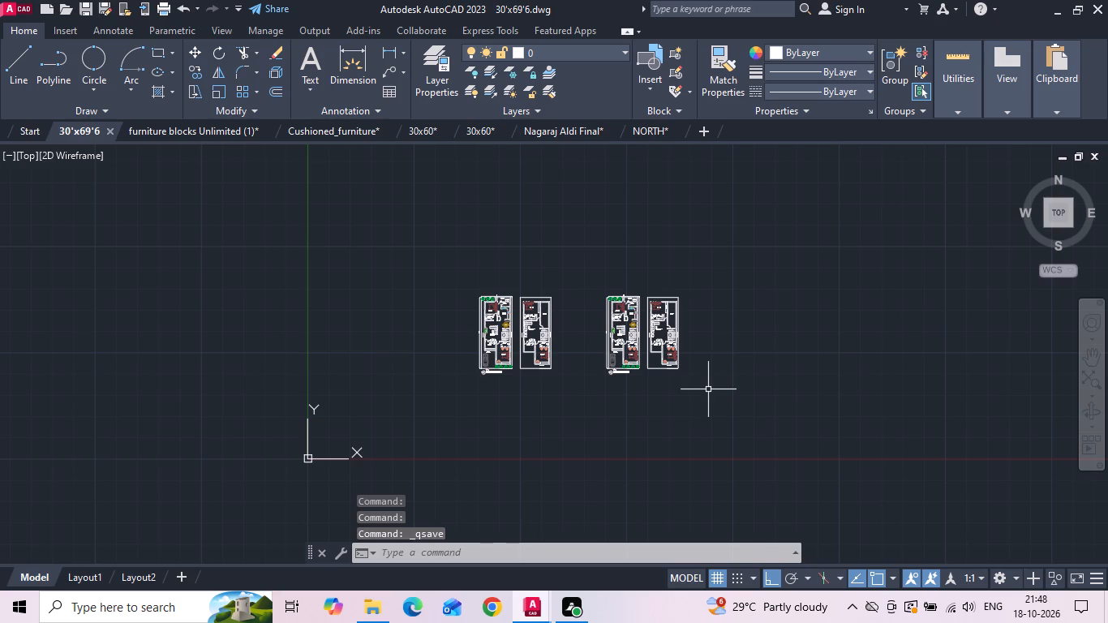
Erase the bed from the 11'6"X13'0" bedroom in the copied ground floor plan.
{"action": "scroll", "coordinate": [573, 363], "scroll_direction": "up", "scroll_amount": 1}
{"action": "scroll", "coordinate": [638, 273], "scroll_direction": "up", "scroll_amount": 1}
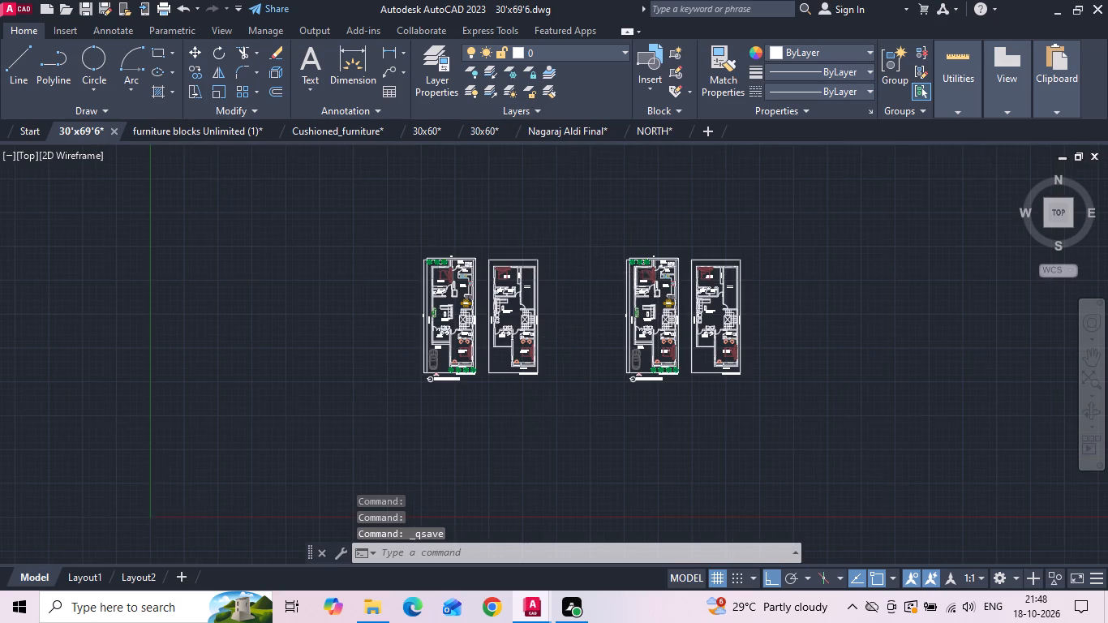
{"action": "scroll", "coordinate": [638, 273], "scroll_direction": "up", "scroll_amount": 1}
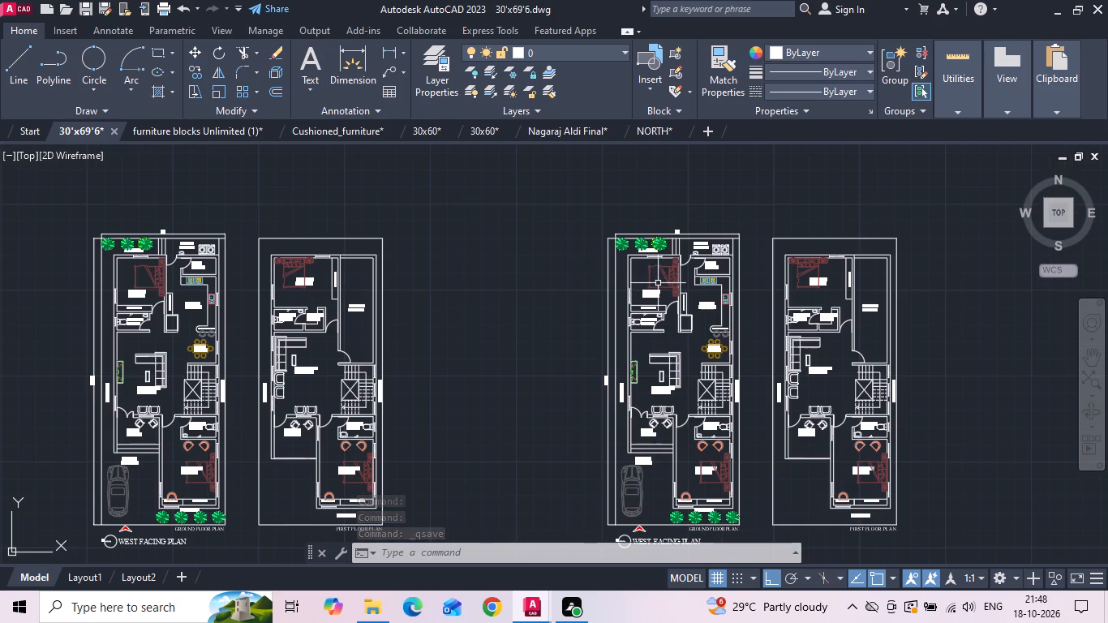
{"action": "scroll", "coordinate": [659, 284], "scroll_direction": "up", "scroll_amount": 1}
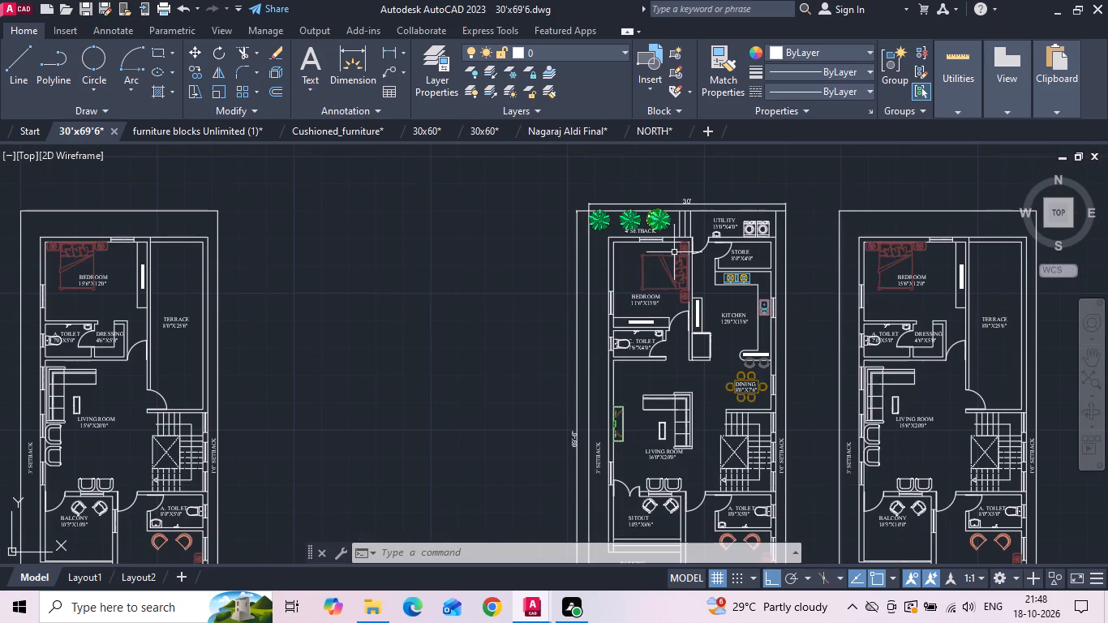
{"action": "left_click", "coordinate": [673, 258]}
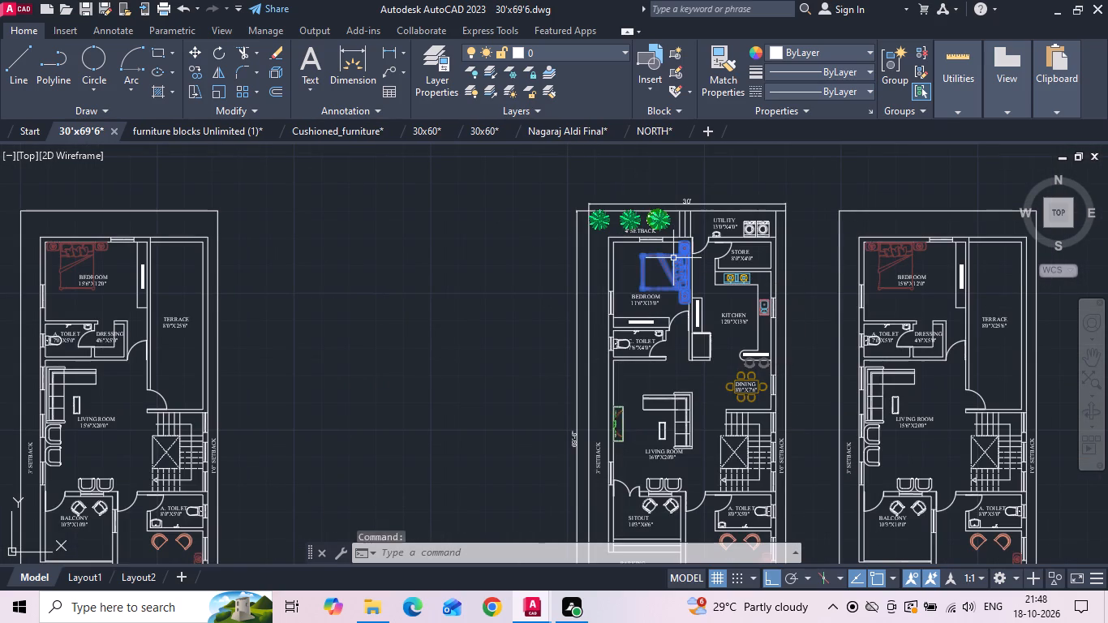
{"action": "key", "text": "Delete"}
Erase the sanitary fixtures from the C. Toilet in the copied ground floor plan.
{"action": "scroll", "coordinate": [651, 312], "scroll_direction": "up", "scroll_amount": 5}
{"action": "left_click_drag", "start_coordinate": [673, 362], "coordinate": [631, 370]}
{"action": "left_click", "coordinate": [373, 369]}
{"action": "key", "text": "Delete"}
{"action": "left_click_drag", "start_coordinate": [345, 387], "coordinate": [281, 412]}
{"action": "left_click", "coordinate": [268, 436]}
{"action": "key", "text": "Delete"}
{"action": "scroll", "coordinate": [307, 363], "scroll_direction": "down", "scroll_amount": 3}
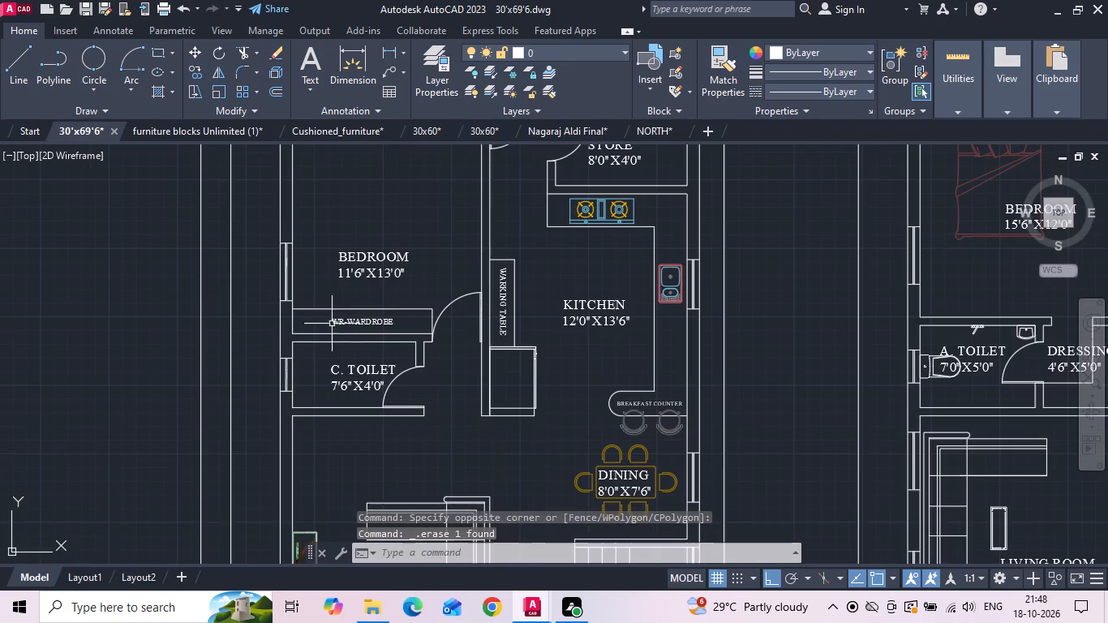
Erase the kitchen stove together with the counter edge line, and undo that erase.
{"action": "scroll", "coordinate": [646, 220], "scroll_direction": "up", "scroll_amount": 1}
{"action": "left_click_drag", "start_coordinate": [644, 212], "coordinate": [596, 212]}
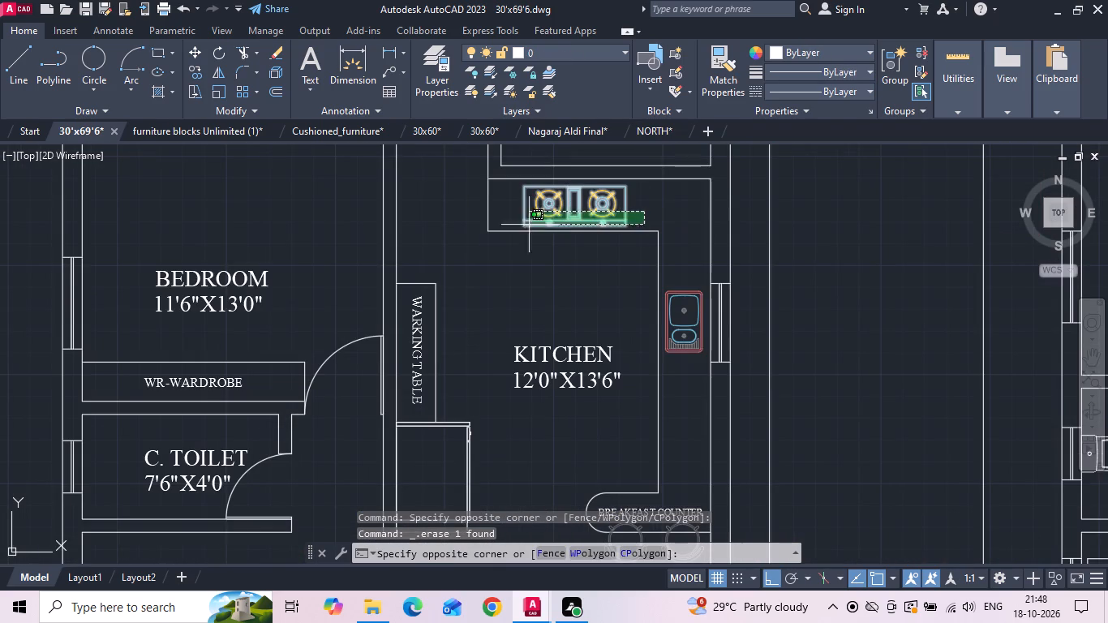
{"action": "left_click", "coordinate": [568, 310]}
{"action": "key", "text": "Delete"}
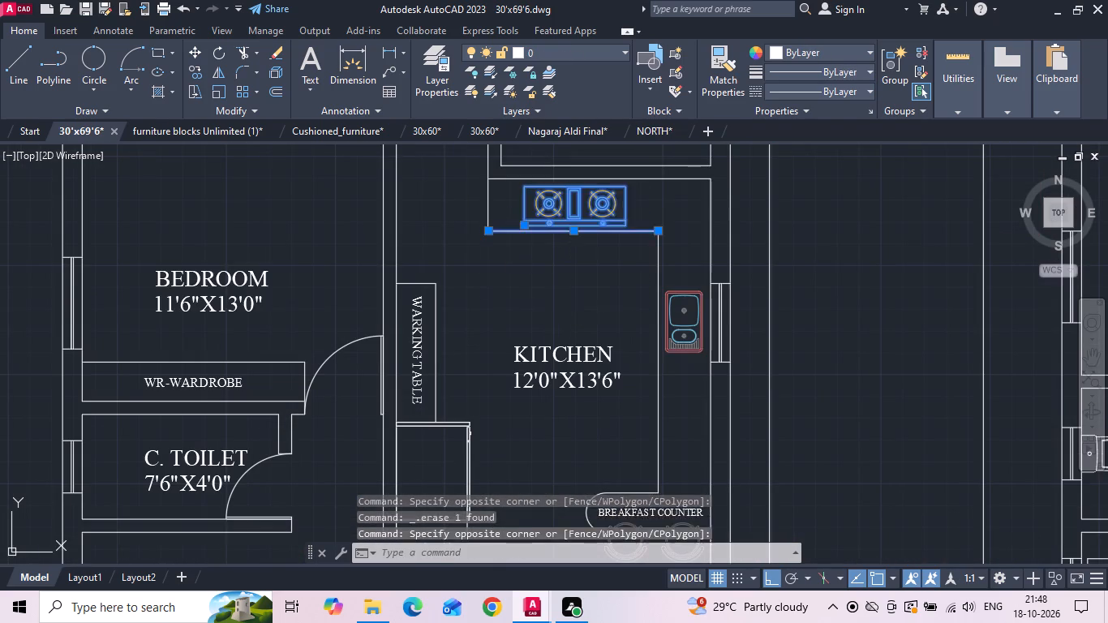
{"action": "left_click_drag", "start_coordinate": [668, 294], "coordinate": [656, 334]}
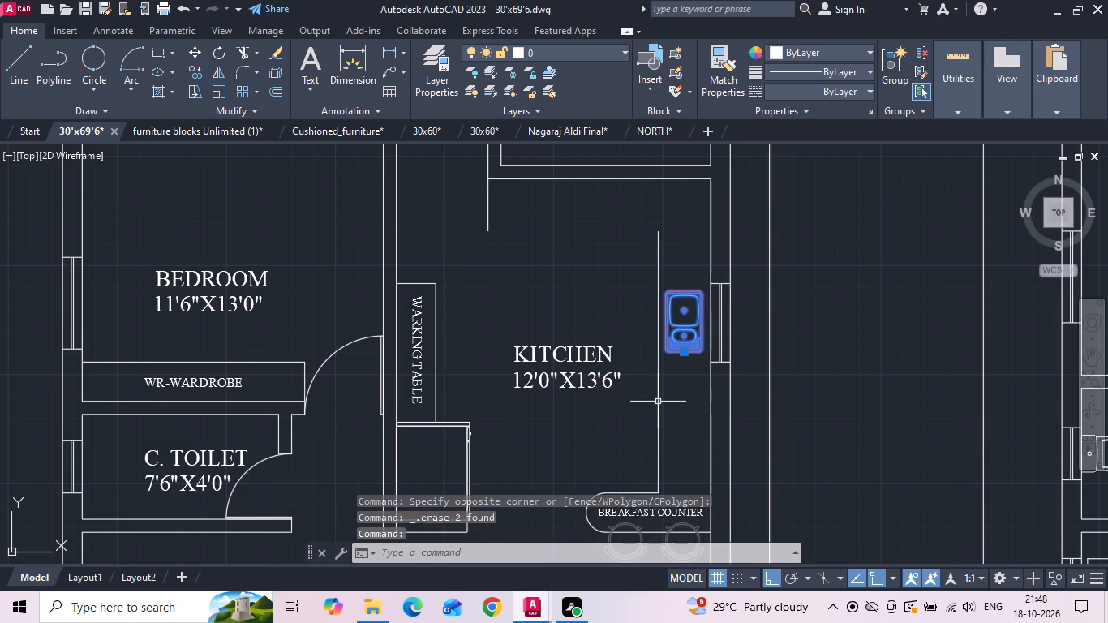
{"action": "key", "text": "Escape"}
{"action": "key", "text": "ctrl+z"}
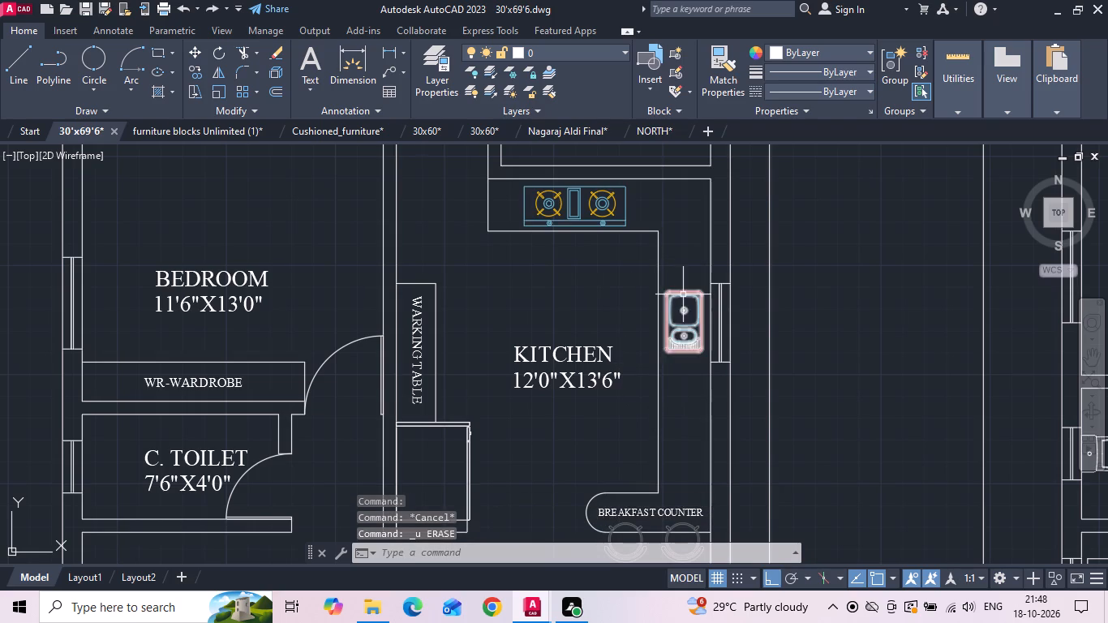
Erase only the stove and the sink blocks from the kitchen counter.
{"action": "left_click", "coordinate": [685, 294]}
{"action": "left_click", "coordinate": [599, 210]}
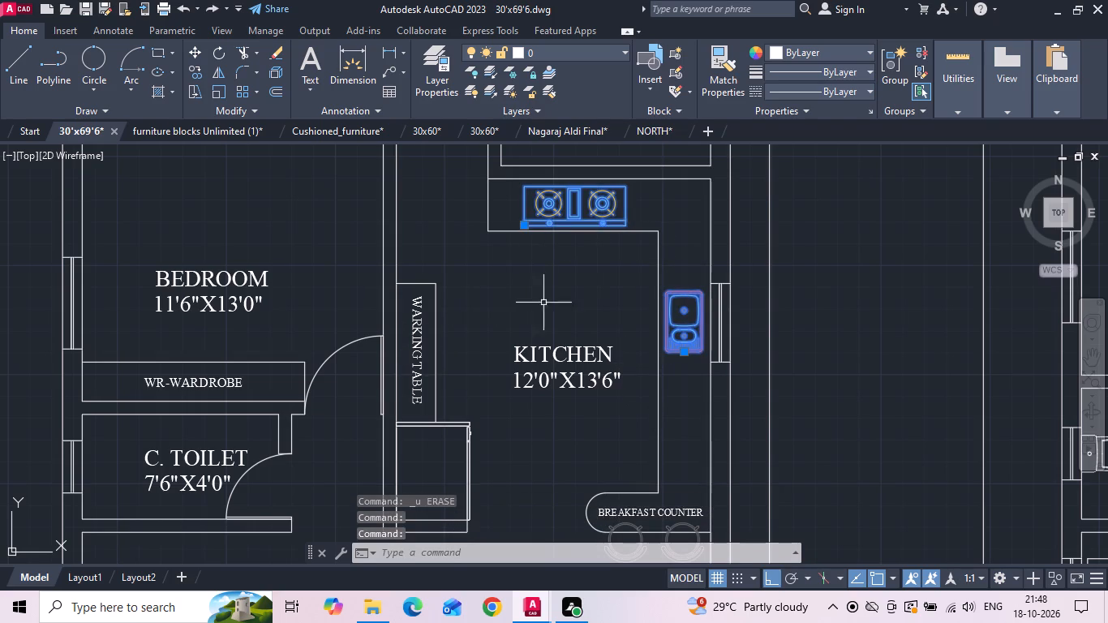
{"action": "scroll", "coordinate": [548, 267], "scroll_direction": "down", "scroll_amount": 2}
{"action": "scroll", "coordinate": [522, 363], "scroll_direction": "up", "scroll_amount": 2}
{"action": "key", "text": "Delete"}
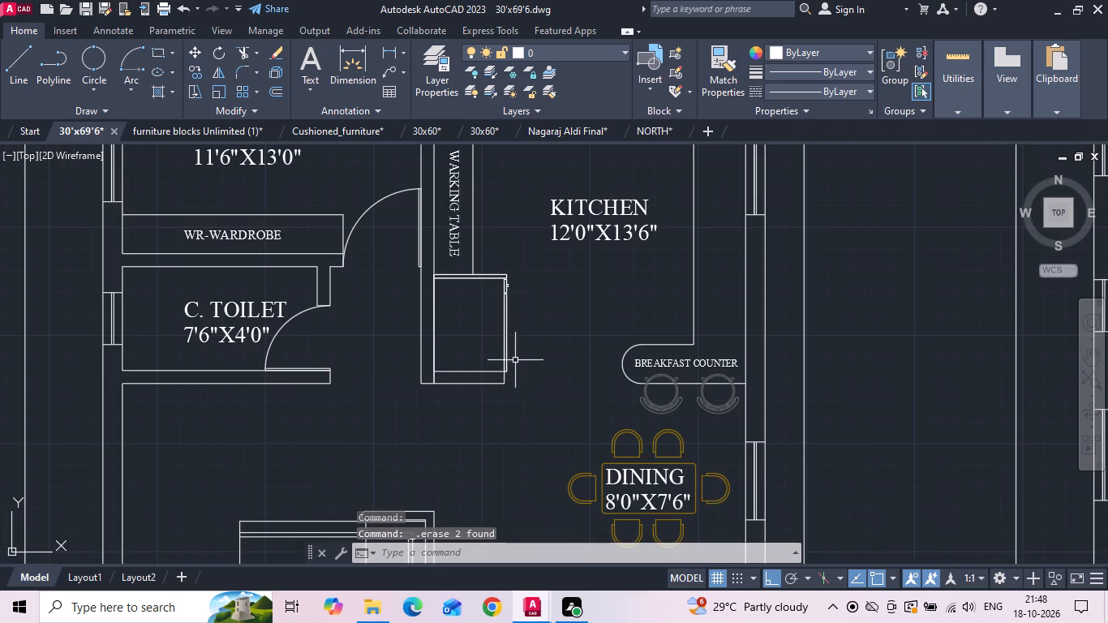
Erase the rectangular unit at the end of the WARKING TABLE beside the kitchen.
{"action": "left_click", "coordinate": [505, 337]}
{"action": "key", "text": "Delete"}
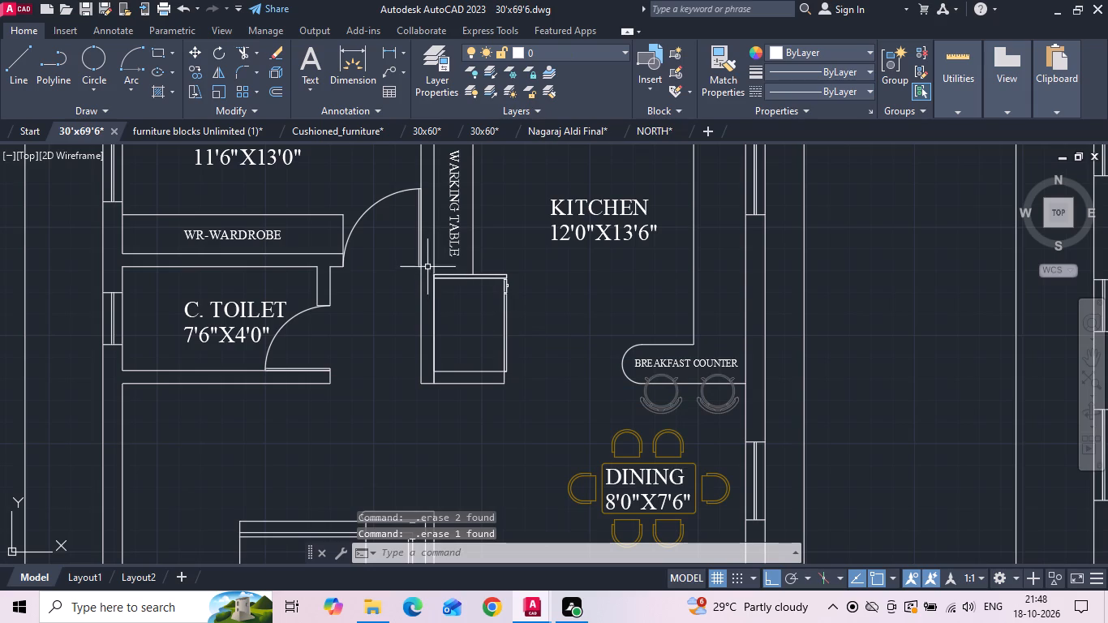
{"action": "left_click_drag", "start_coordinate": [427, 264], "coordinate": [432, 282]}
{"action": "left_click", "coordinate": [545, 402]}
{"action": "key", "text": "Delete"}
{"action": "scroll", "coordinate": [623, 262], "scroll_direction": "down", "scroll_amount": 1}
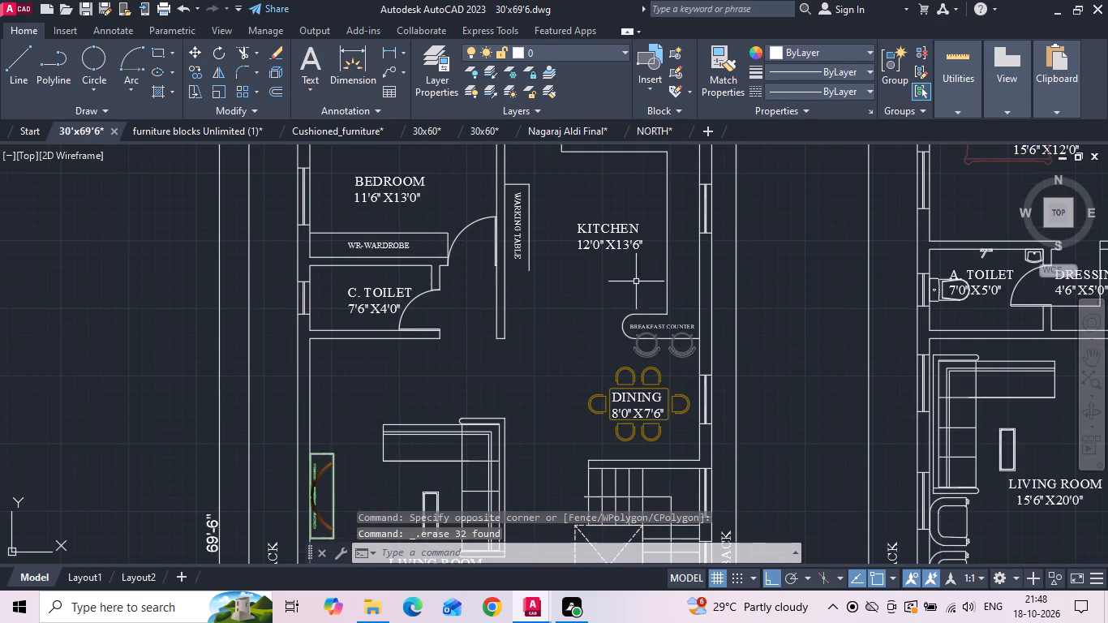
Erase the two breakfast counter chairs and the six-seat dining table set.
{"action": "left_click", "coordinate": [681, 350]}
{"action": "left_click", "coordinate": [638, 349]}
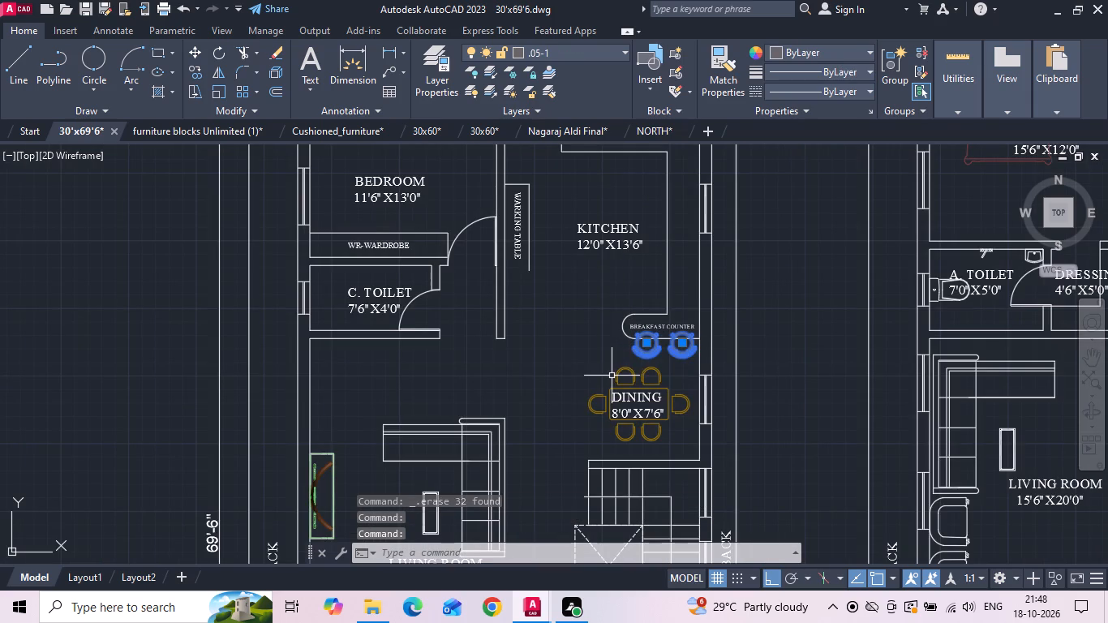
{"action": "left_click", "coordinate": [615, 376]}
{"action": "key", "text": "Delete"}
{"action": "scroll", "coordinate": [565, 291], "scroll_direction": "down", "scroll_amount": 2}
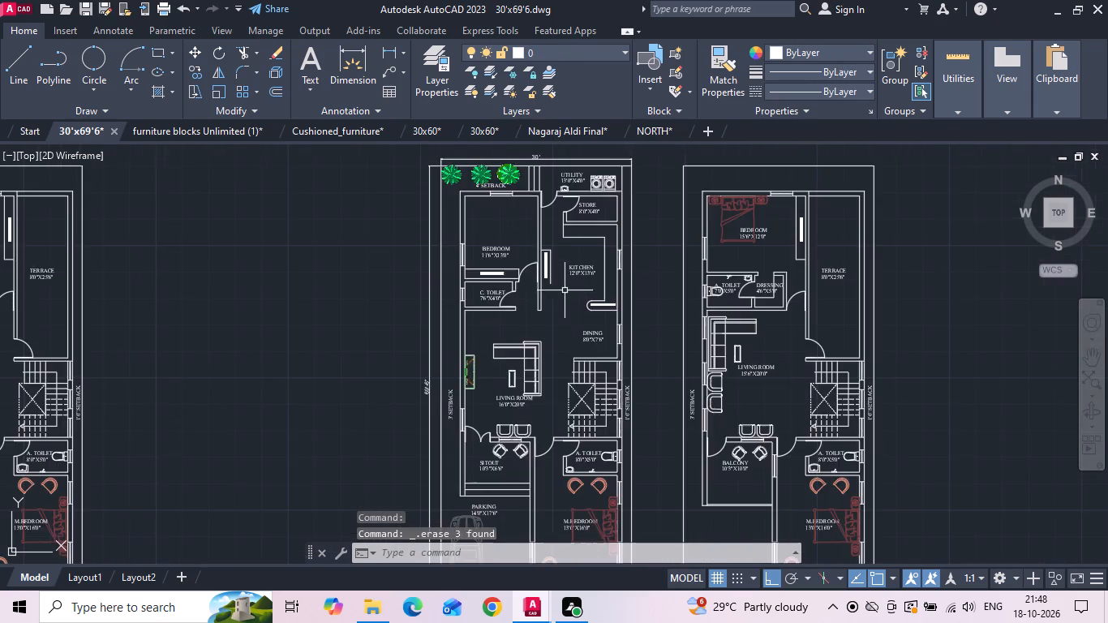
Erase the TV unit, L-shaped sofa and centre table from the 16'0"X20'0" living room.
{"action": "scroll", "coordinate": [490, 377], "scroll_direction": "up", "scroll_amount": 2}
{"action": "left_click_drag", "start_coordinate": [441, 316], "coordinate": [427, 352]}
{"action": "left_click", "coordinate": [423, 368]}
{"action": "key", "text": "Delete"}
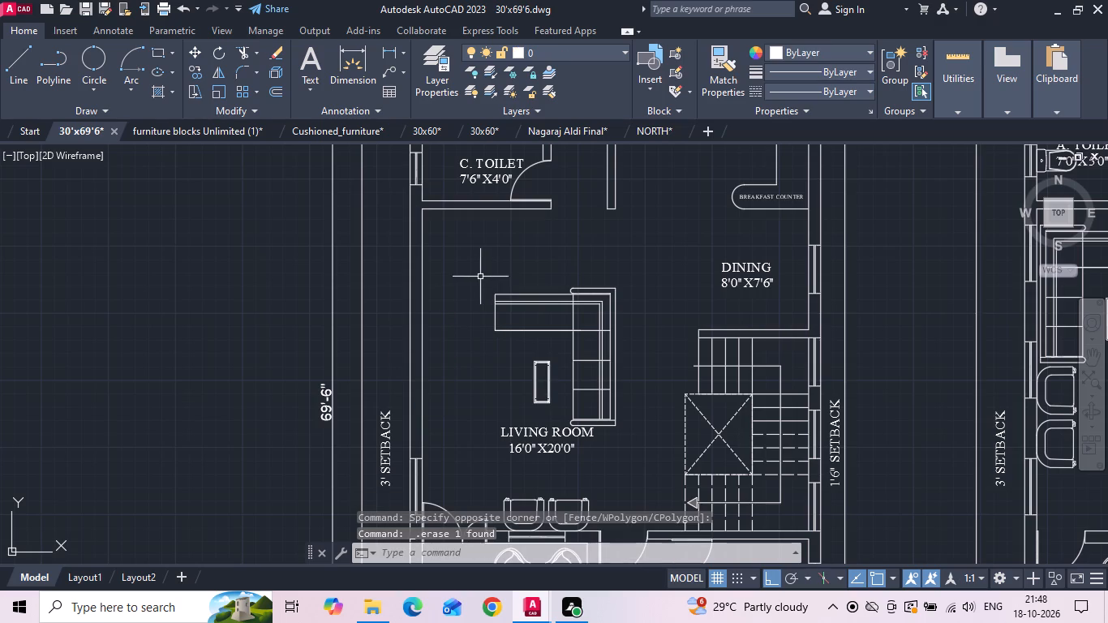
{"action": "left_click_drag", "start_coordinate": [480, 274], "coordinate": [505, 305]}
{"action": "left_click", "coordinate": [634, 431]}
{"action": "key", "text": "Delete"}
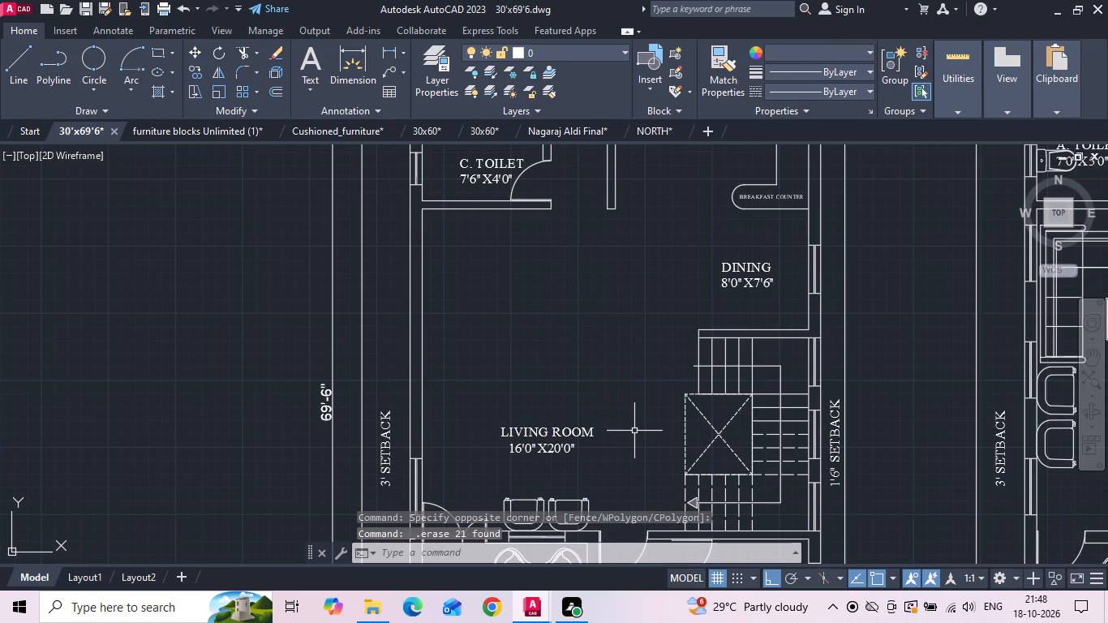
Erase the ground-floor sitout chairs, the living room armchair pair, the A. TOILET fixtures, and the M.BEDROOM bed with its two nearby chairs.
{"action": "scroll", "coordinate": [546, 404], "scroll_direction": "up", "scroll_amount": 1}
{"action": "middle_click_drag", "start_coordinate": [543, 402], "coordinate": [555, 286]}
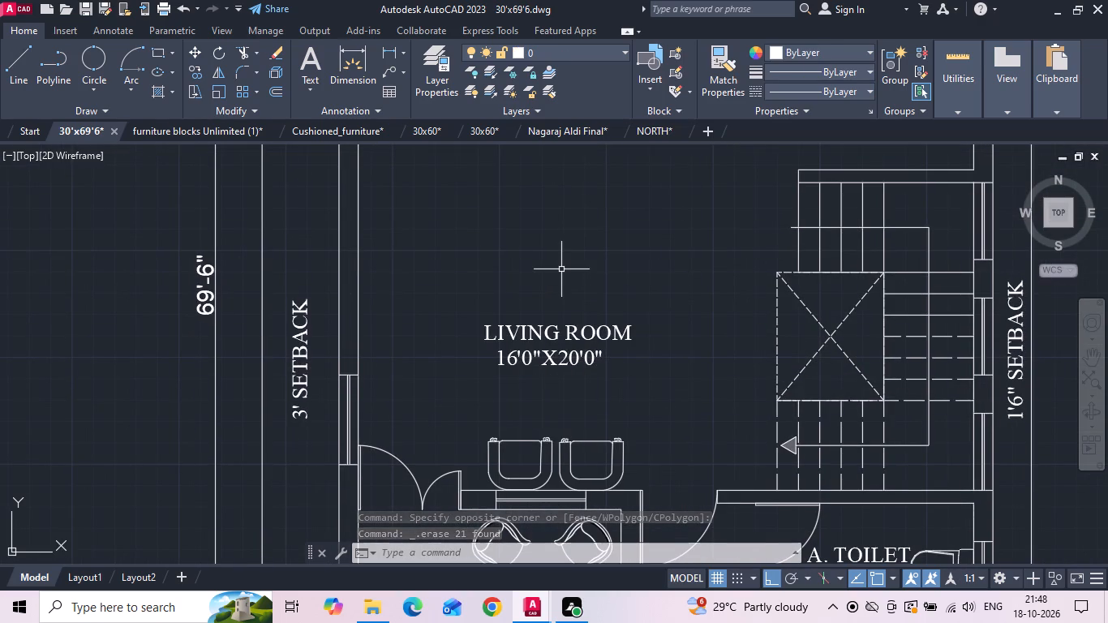
{"action": "scroll", "coordinate": [559, 240], "scroll_direction": "down", "scroll_amount": 2}
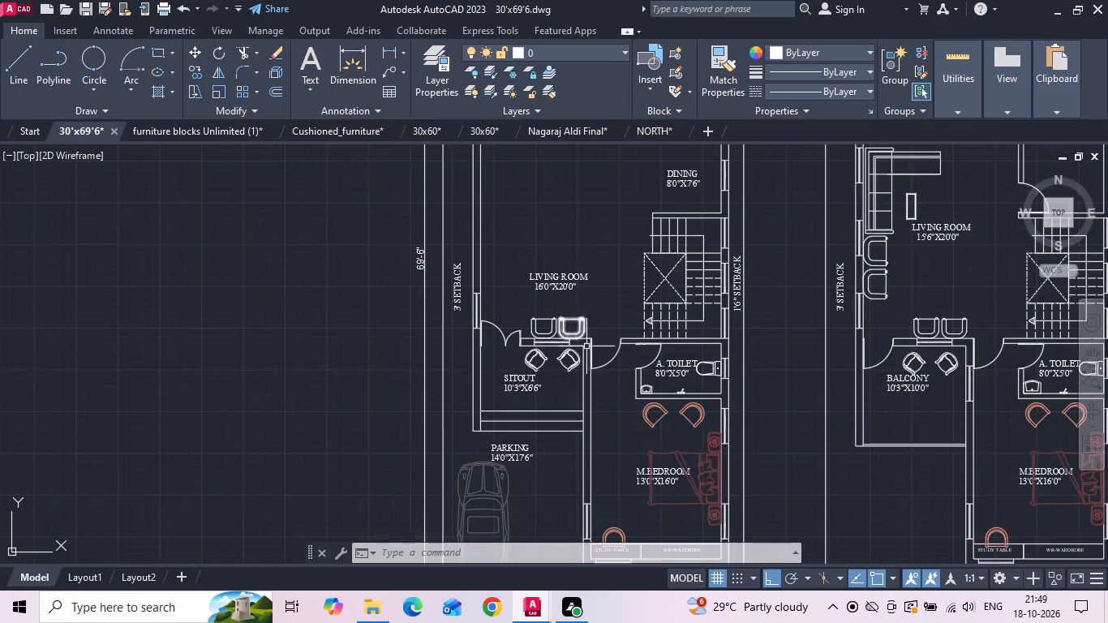
{"action": "scroll", "coordinate": [586, 346], "scroll_direction": "up", "scroll_amount": 2}
{"action": "left_click", "coordinate": [543, 392]}
{"action": "left_click", "coordinate": [454, 374]}
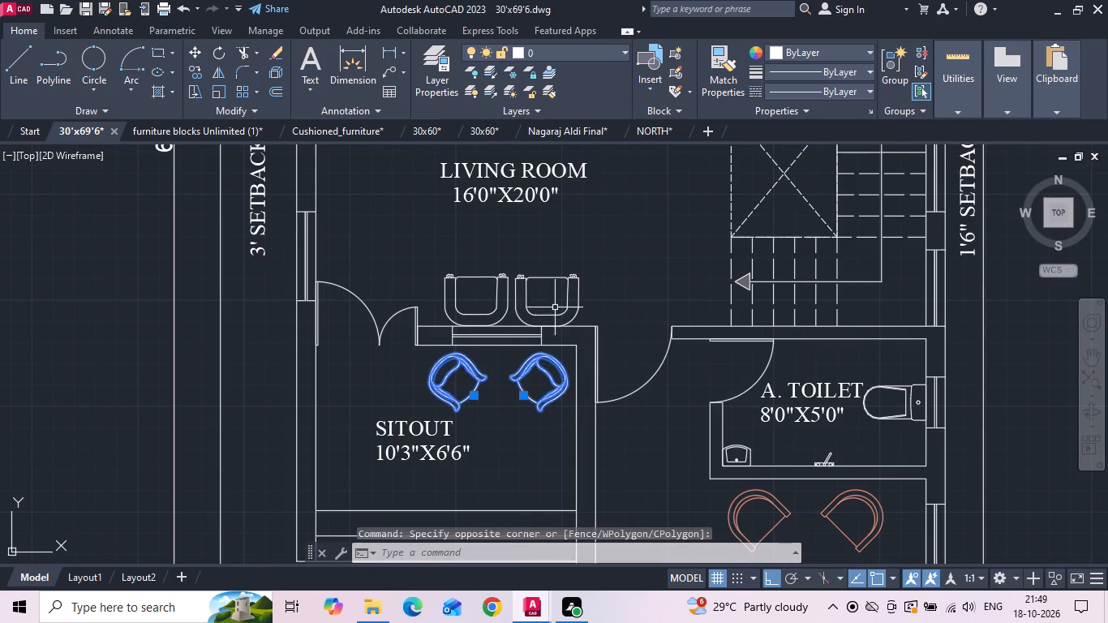
{"action": "left_click_drag", "start_coordinate": [556, 306], "coordinate": [543, 308]}
{"action": "left_click", "coordinate": [491, 306]}
{"action": "scroll", "coordinate": [520, 273], "scroll_direction": "down", "scroll_amount": 1}
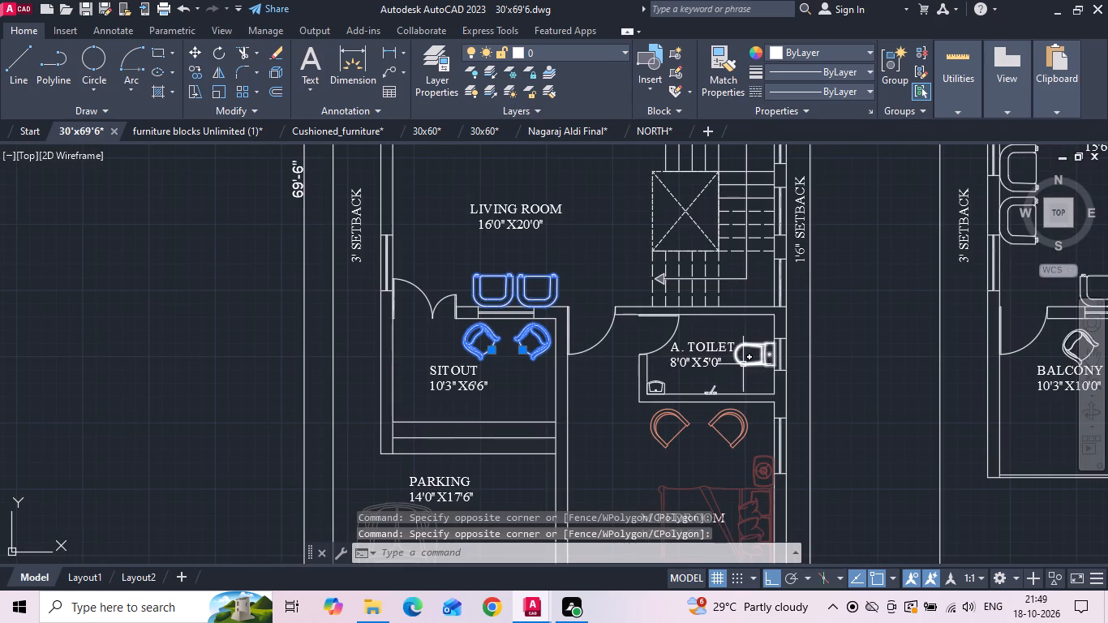
{"action": "left_click", "coordinate": [743, 364]}
{"action": "scroll", "coordinate": [720, 389], "scroll_direction": "up", "scroll_amount": 2}
{"action": "left_click_drag", "start_coordinate": [724, 386], "coordinate": [715, 394]}
{"action": "left_click", "coordinate": [560, 380]}
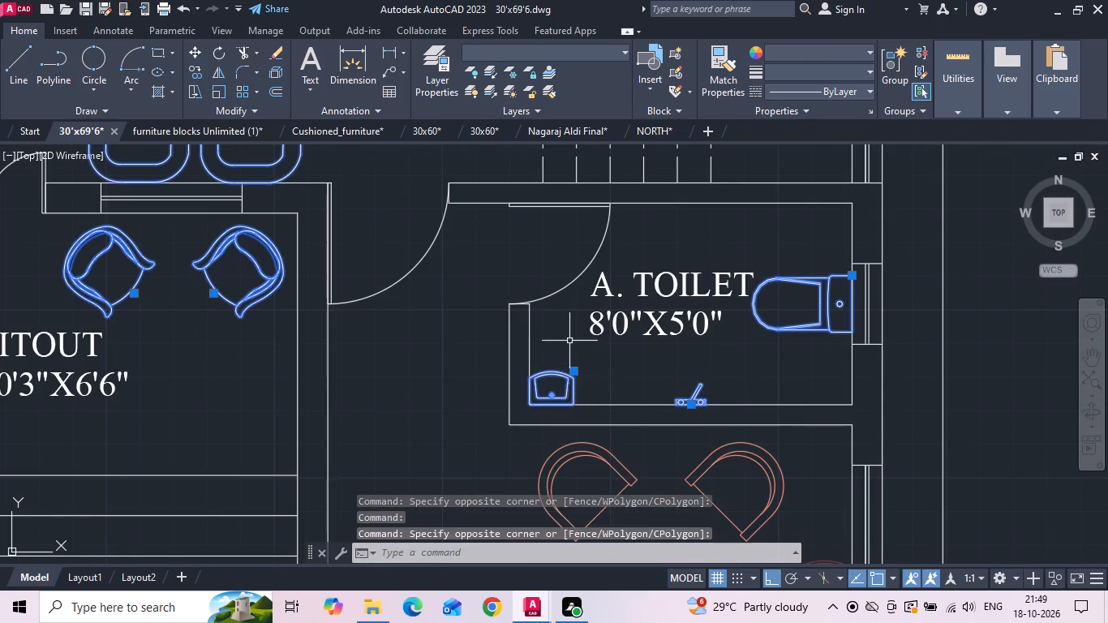
{"action": "scroll", "coordinate": [571, 339], "scroll_direction": "down", "scroll_amount": 3}
{"action": "left_click_drag", "start_coordinate": [632, 378], "coordinate": [620, 376]}
{"action": "left_click", "coordinate": [567, 376]}
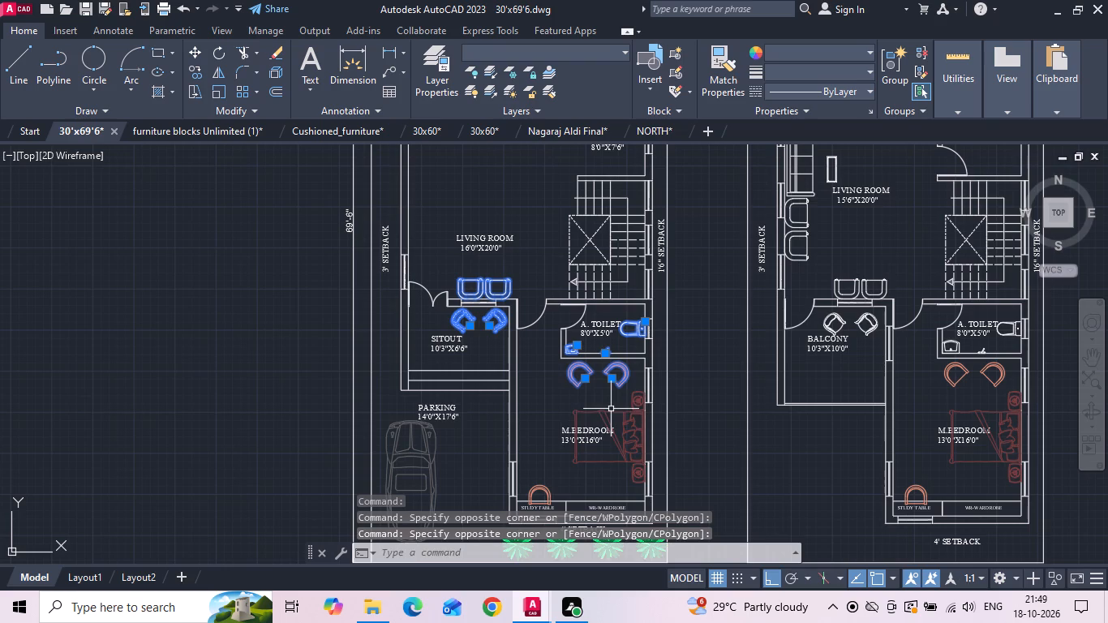
{"action": "left_click", "coordinate": [611, 409]}
{"action": "left_click", "coordinate": [608, 423]}
{"action": "key", "text": "Delete"}
Erase the study table chair in the ground-floor M.BEDROOM.
{"action": "scroll", "coordinate": [580, 320], "scroll_direction": "down", "scroll_amount": 1}
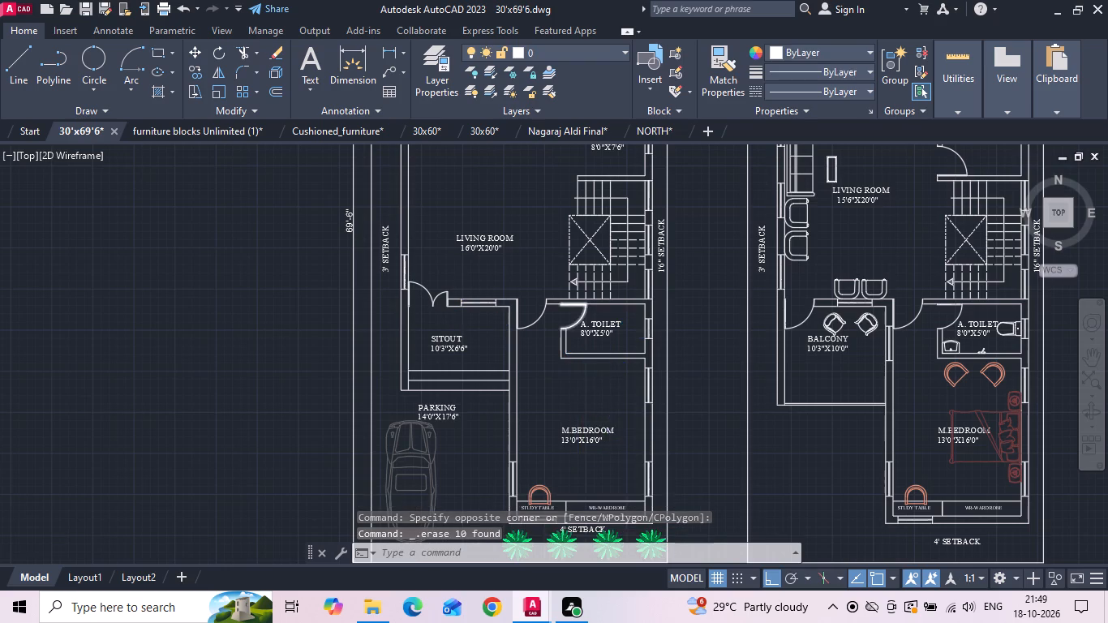
{"action": "scroll", "coordinate": [571, 410], "scroll_direction": "up", "scroll_amount": 1}
{"action": "left_click", "coordinate": [551, 436]}
{"action": "key", "text": "Delete"}
Erase the bed, the two armchairs and the study table chair from the first-floor M.BEDROOM.
{"action": "scroll", "coordinate": [484, 414], "scroll_direction": "down", "scroll_amount": 1}
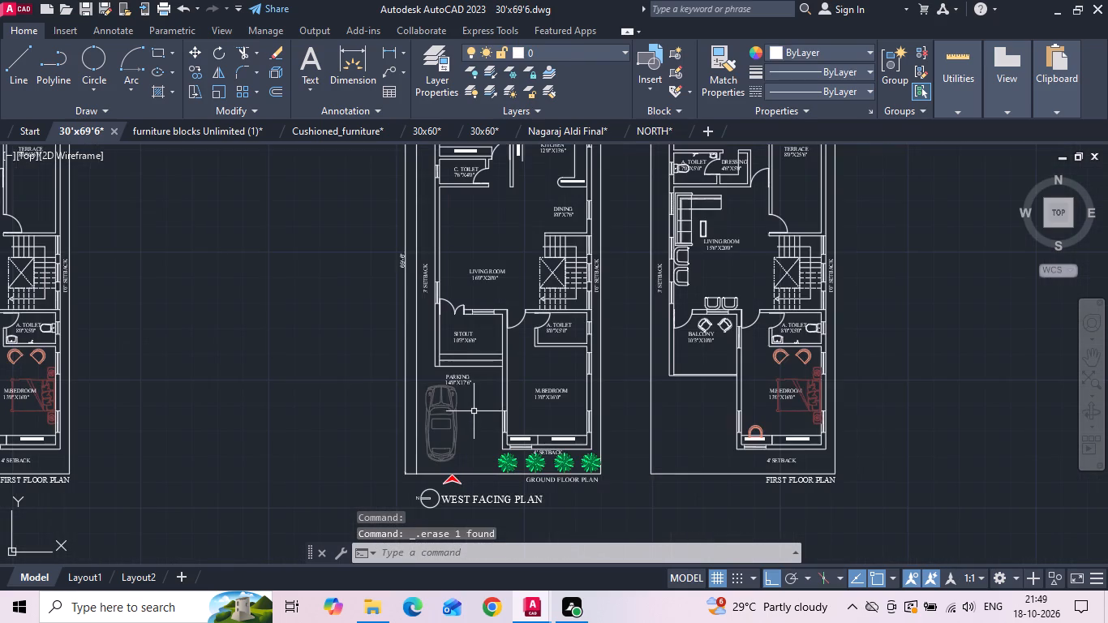
{"action": "scroll", "coordinate": [810, 405], "scroll_direction": "up", "scroll_amount": 2}
{"action": "left_click", "coordinate": [808, 282]}
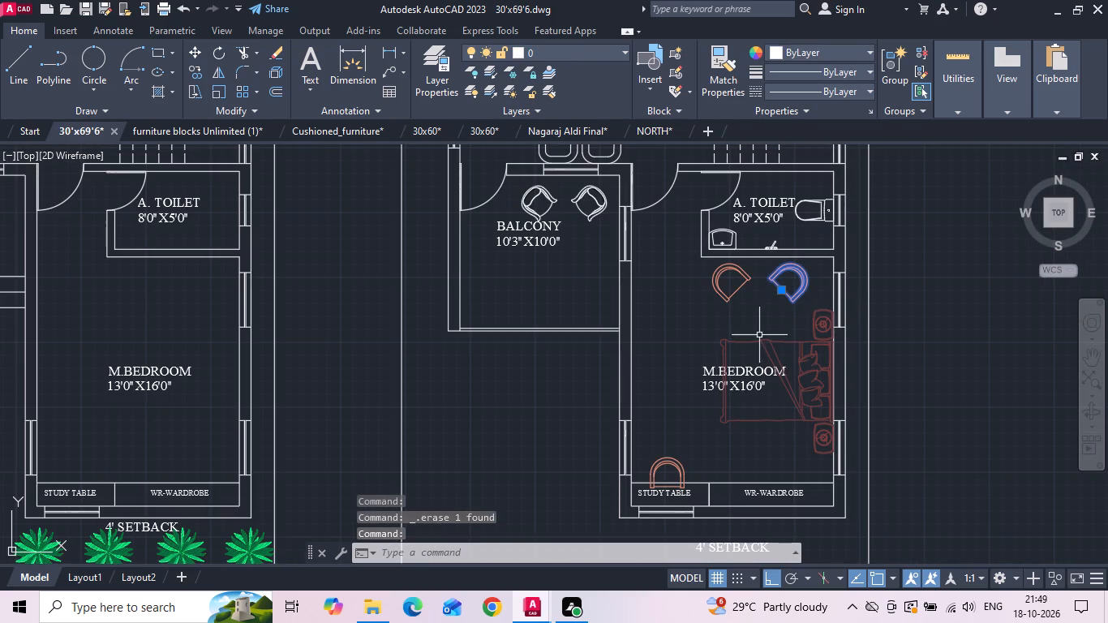
{"action": "left_click", "coordinate": [753, 346]}
{"action": "left_click", "coordinate": [720, 288]}
{"action": "key", "text": "Delete"}
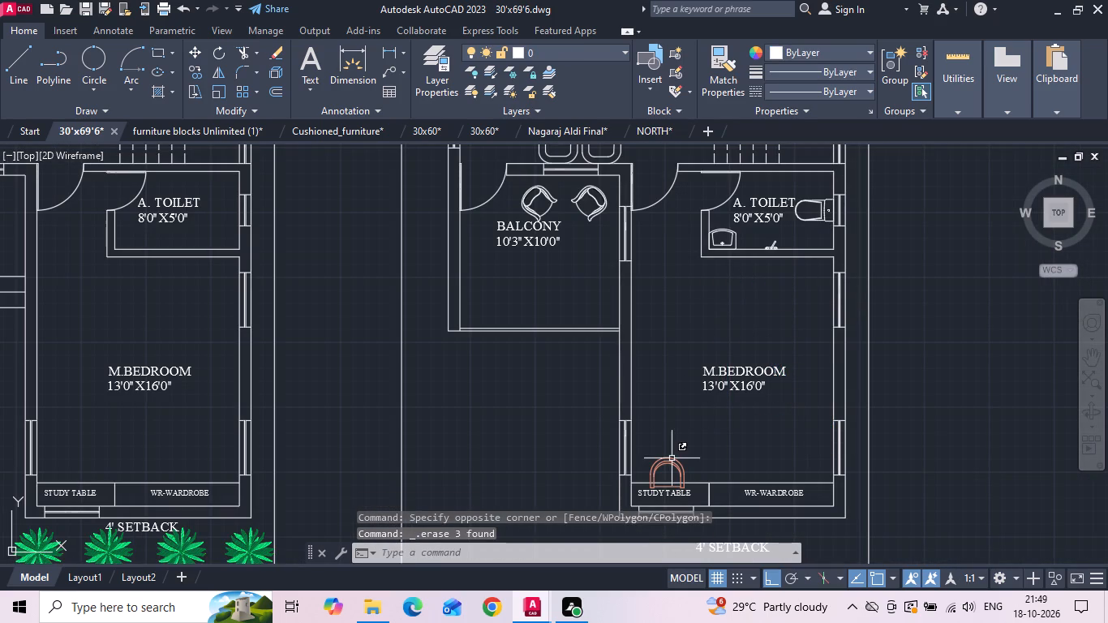
{"action": "left_click", "coordinate": [671, 461]}
{"action": "key", "text": "Delete"}
Erase the shower fitting, washbasin and WC from the first-floor A. TOILET 8'0"X5'0".
{"action": "middle_click_drag", "start_coordinate": [706, 322], "coordinate": [686, 436]}
{"action": "scroll", "coordinate": [803, 342], "scroll_direction": "up", "scroll_amount": 2}
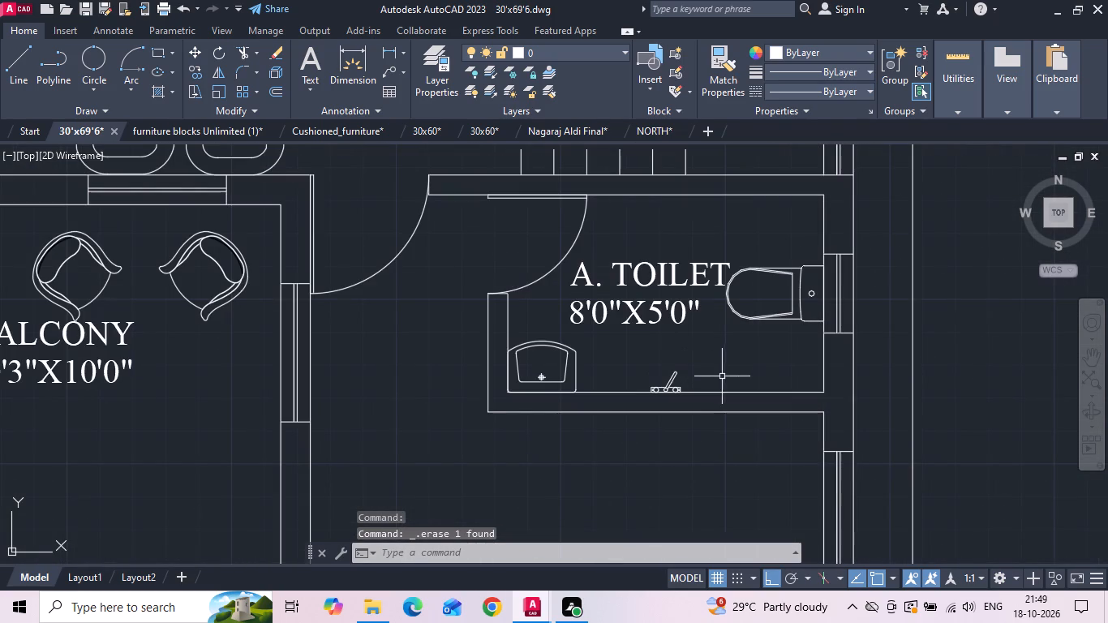
{"action": "left_click_drag", "start_coordinate": [724, 376], "coordinate": [689, 380]}
{"action": "left_click", "coordinate": [579, 368]}
{"action": "key", "text": "Delete"}
{"action": "left_click_drag", "start_coordinate": [562, 368], "coordinate": [551, 366]}
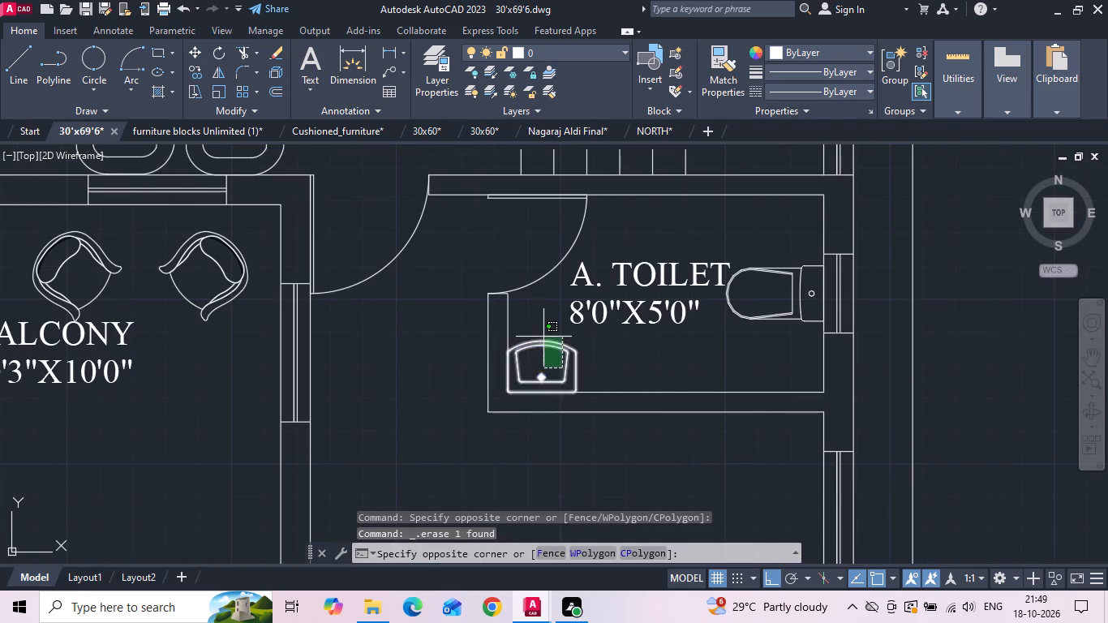
{"action": "left_click", "coordinate": [543, 337]}
{"action": "key", "text": "Delete"}
{"action": "left_click", "coordinate": [731, 314]}
{"action": "left_click", "coordinate": [741, 321]}
{"action": "left_click", "coordinate": [747, 313]}
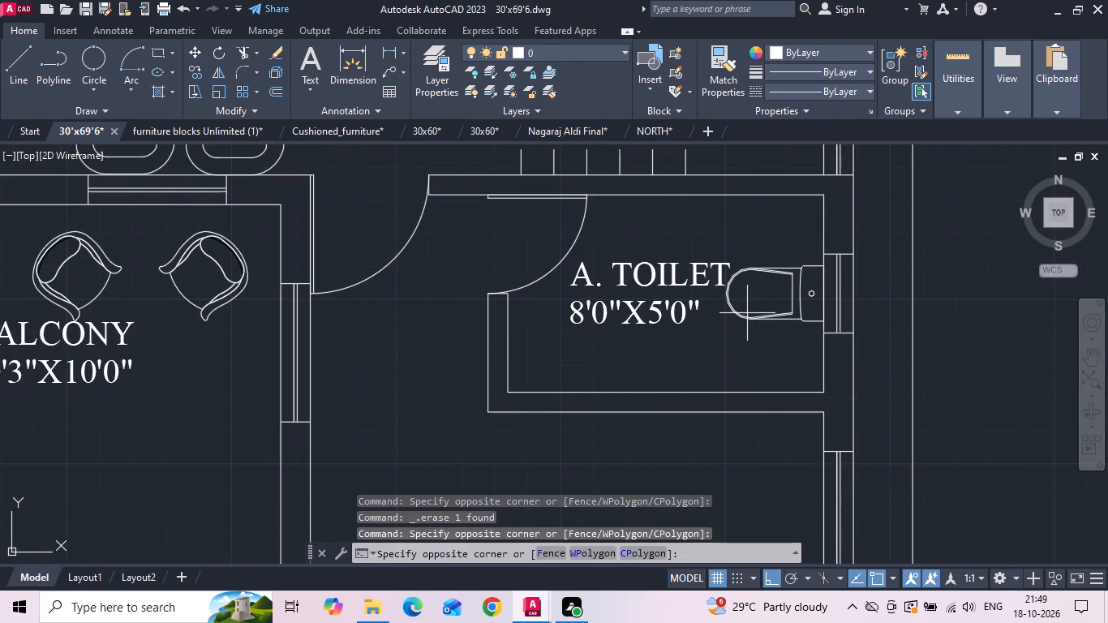
{"action": "left_click", "coordinate": [743, 336]}
{"action": "key", "text": "Delete"}
Erase the two chairs from the first-floor BALCONY 10'3"X10'0".
{"action": "scroll", "coordinate": [801, 352], "scroll_direction": "down", "scroll_amount": 2}
{"action": "scroll", "coordinate": [543, 319], "scroll_direction": "up", "scroll_amount": 2}
{"action": "left_click_drag", "start_coordinate": [598, 328], "coordinate": [573, 329]}
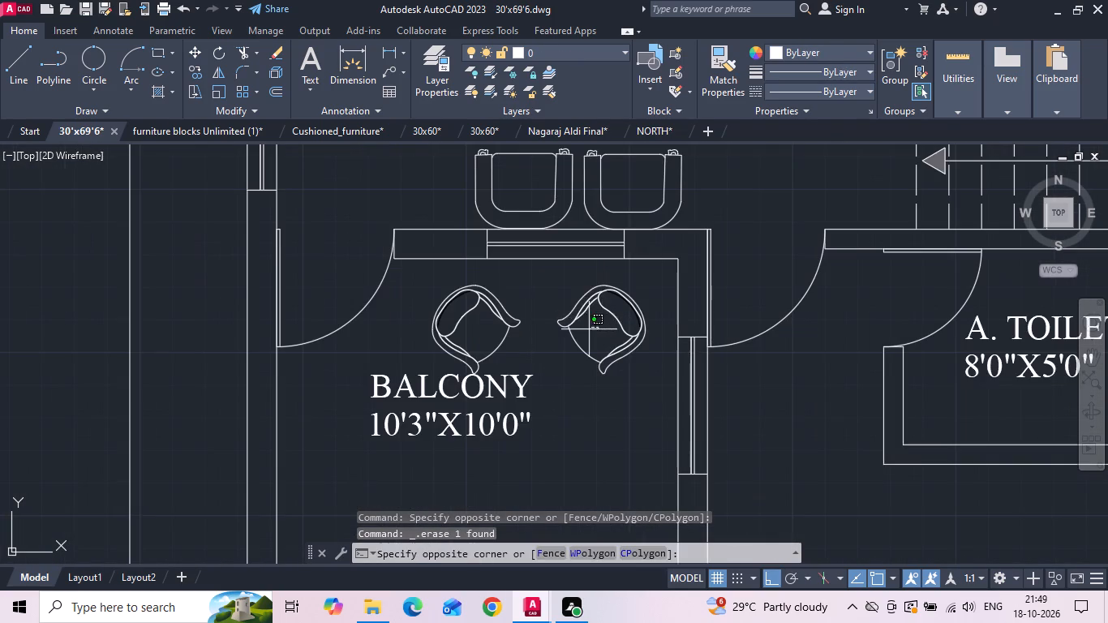
{"action": "left_click_drag", "start_coordinate": [573, 329], "coordinate": [550, 329]}
{"action": "left_click", "coordinate": [502, 318]}
{"action": "key", "text": "Delete"}
Erase both armchair pairs from the first-floor living room, at the balcony window and along the 3' setback wall.
{"action": "middle_click_drag", "start_coordinate": [595, 315], "coordinate": [610, 479]}
{"action": "left_click_drag", "start_coordinate": [701, 354], "coordinate": [612, 350]}
{"action": "left_click", "coordinate": [551, 323]}
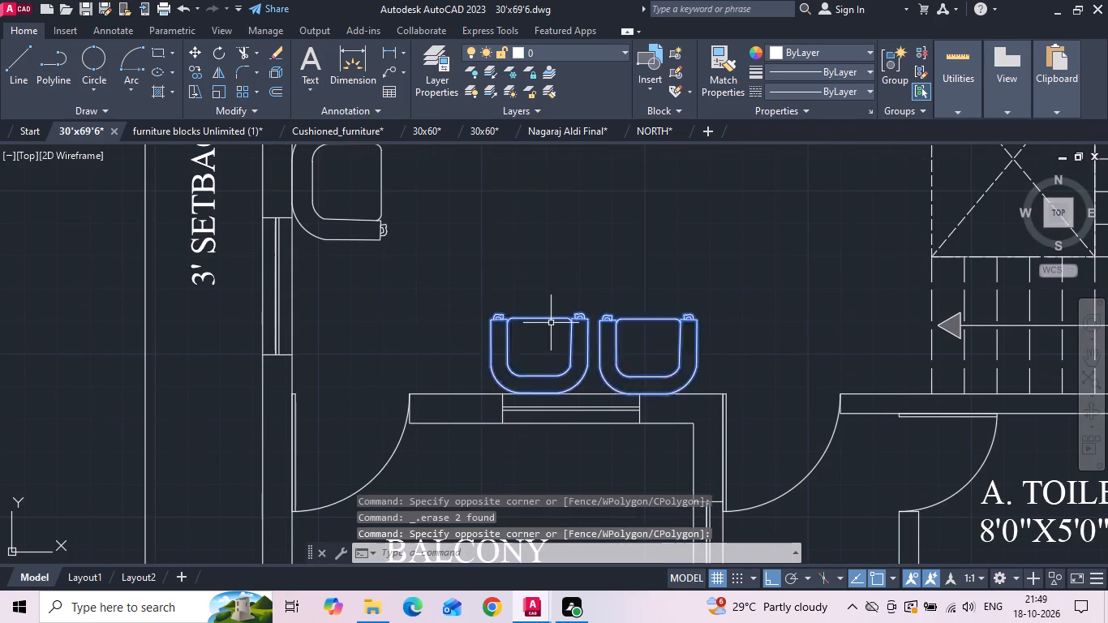
{"action": "key", "text": "Delete"}
{"action": "scroll", "coordinate": [551, 323], "scroll_direction": "down", "scroll_amount": 2}
{"action": "left_click_drag", "start_coordinate": [495, 198], "coordinate": [487, 238]}
{"action": "left_click", "coordinate": [483, 276]}
{"action": "key", "text": "Delete"}
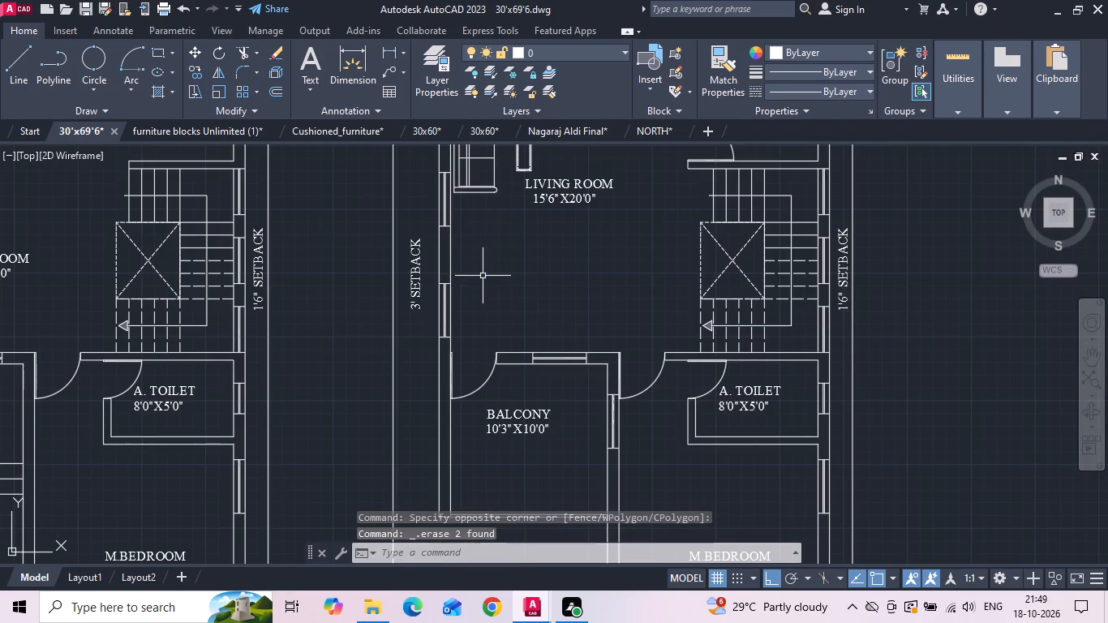
Erase the L-shaped sofa and centre table from the 15'6"X20'0" living room, including any leftover lines.
{"action": "middle_click_drag", "start_coordinate": [482, 277], "coordinate": [491, 479]}
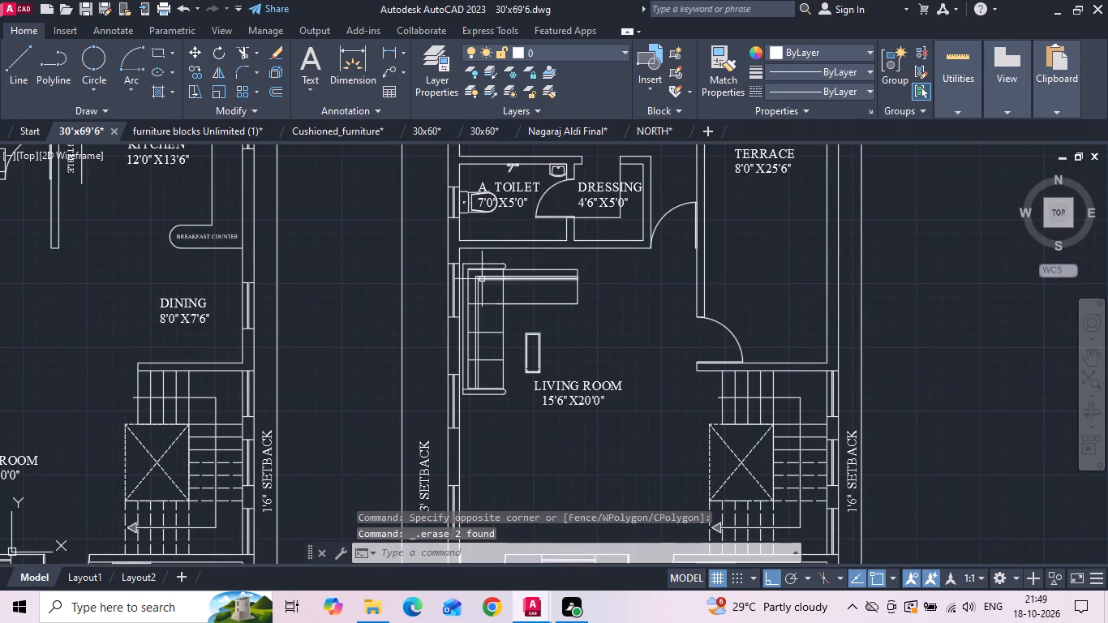
{"action": "left_click_drag", "start_coordinate": [510, 250], "coordinate": [497, 295]}
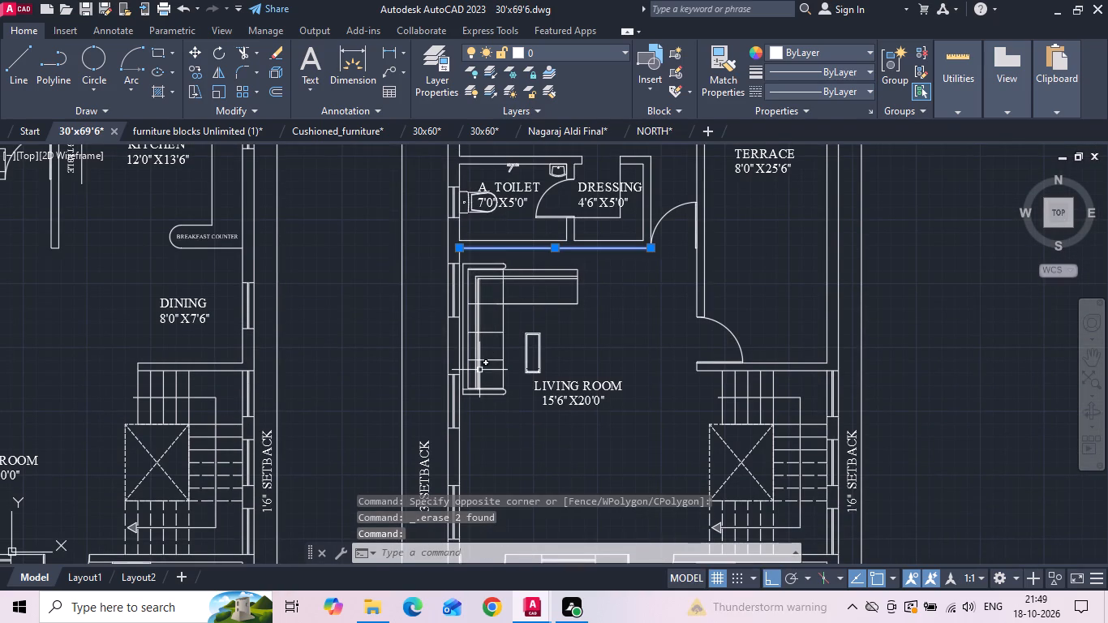
{"action": "key", "text": "Escape"}
{"action": "left_click", "coordinate": [533, 423]}
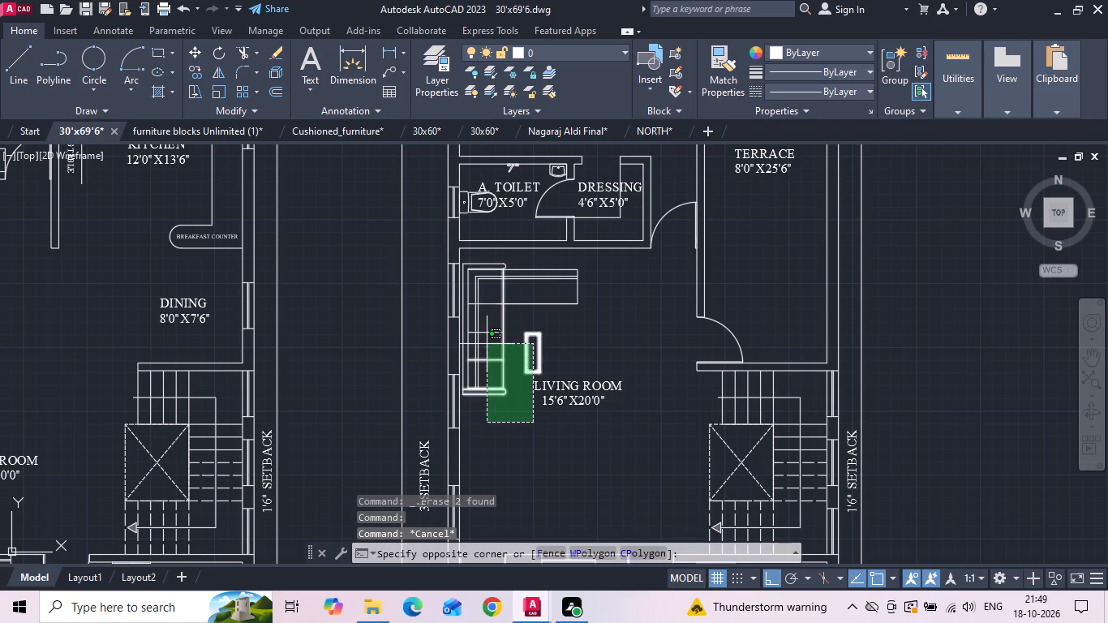
{"action": "key", "text": "Escape"}
{"action": "scroll", "coordinate": [518, 330], "scroll_direction": "up", "scroll_amount": 1}
{"action": "left_click_drag", "start_coordinate": [540, 216], "coordinate": [520, 240]}
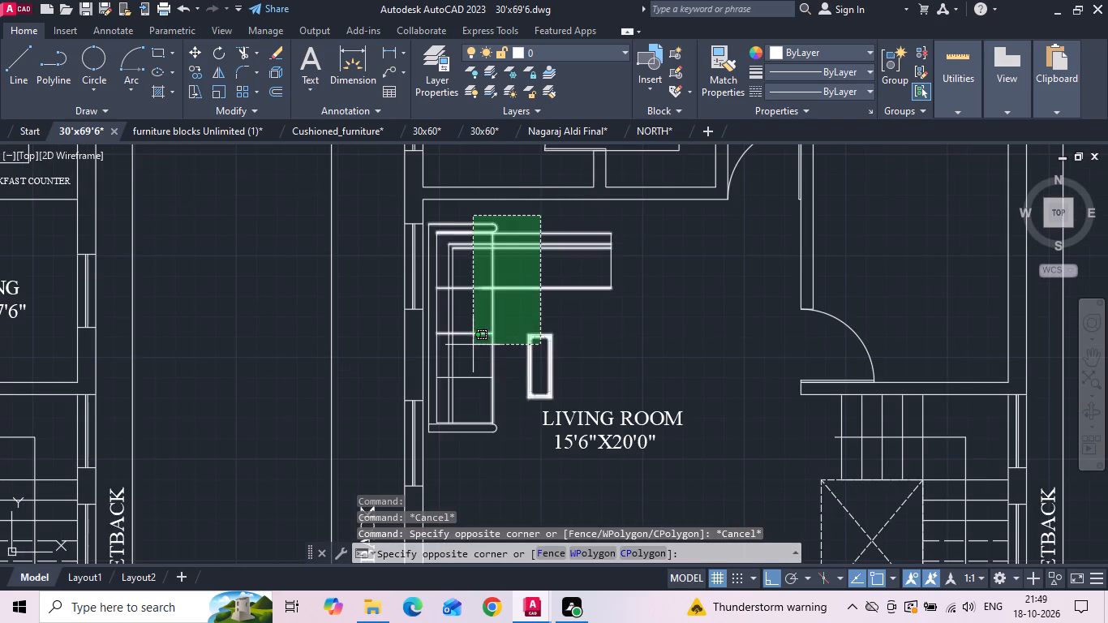
{"action": "left_click", "coordinate": [473, 346]}
{"action": "key", "text": "Delete"}
{"action": "left_click", "coordinate": [500, 479]}
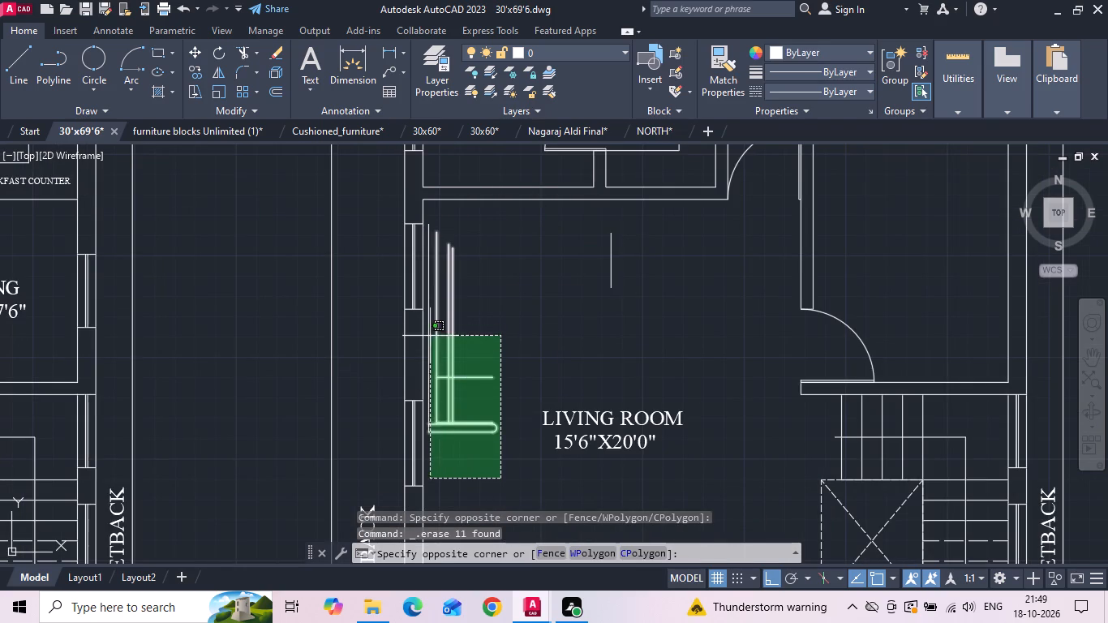
{"action": "scroll", "coordinate": [427, 237], "scroll_direction": "up", "scroll_amount": 1}
{"action": "left_click", "coordinate": [428, 214]}
{"action": "key", "text": "Delete"}
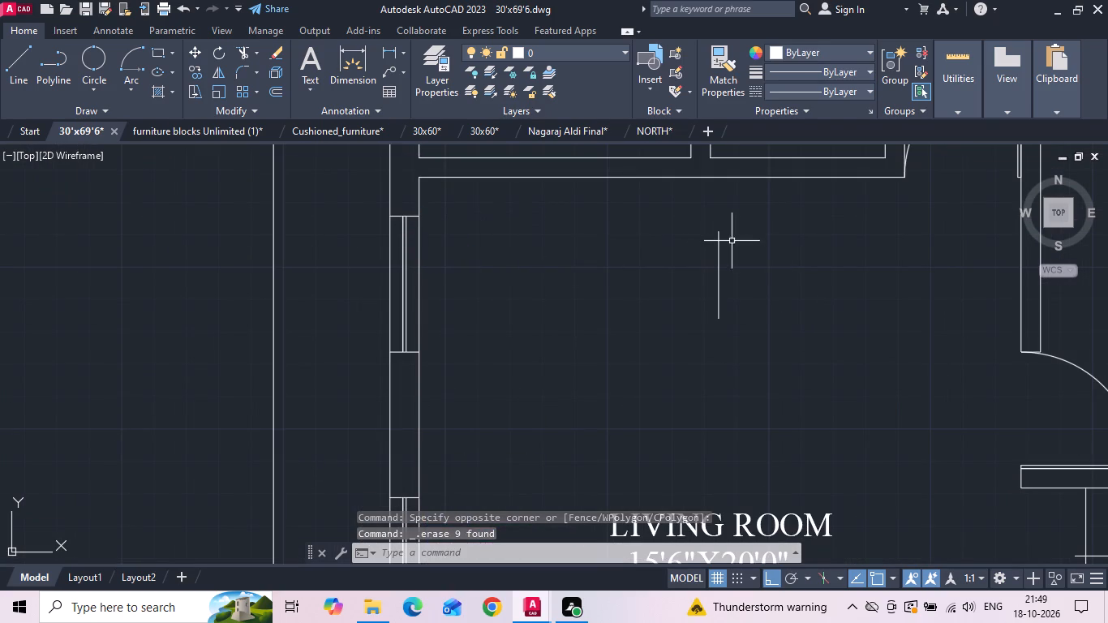
{"action": "left_click_drag", "start_coordinate": [719, 260], "coordinate": [642, 298]}
{"action": "left_click", "coordinate": [641, 299]}
{"action": "key", "text": "Delete"}
Erase the washbasin, shower fitting and WC from the first-floor A. TOILET 7'0"X5'0".
{"action": "scroll", "coordinate": [568, 335], "scroll_direction": "down", "scroll_amount": 3}
{"action": "key", "text": "Delete"}
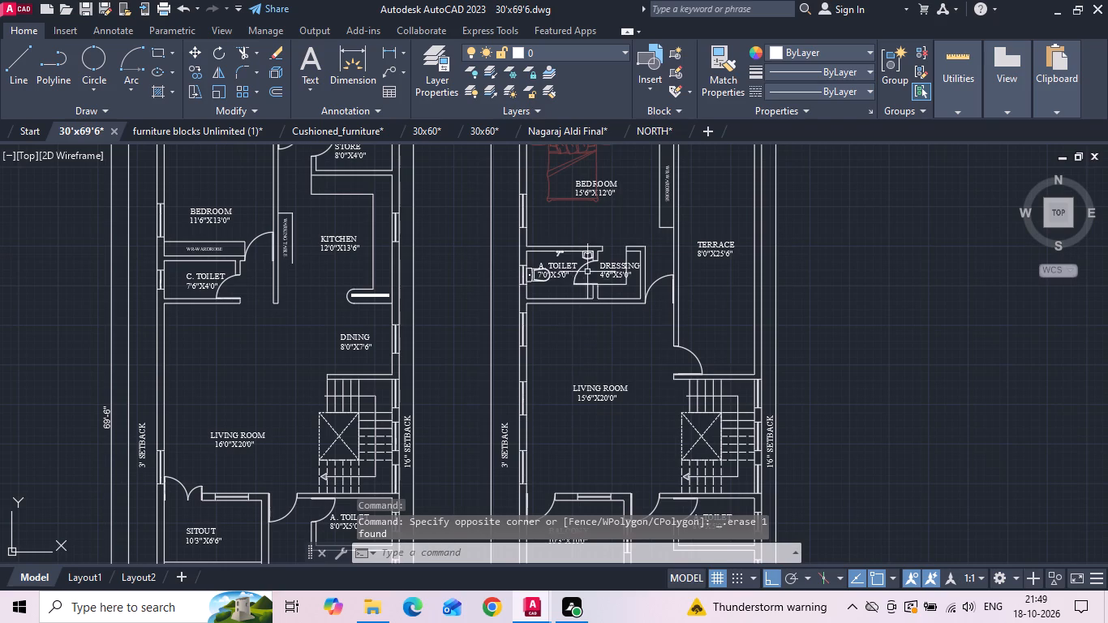
{"action": "scroll", "coordinate": [586, 242], "scroll_direction": "up", "scroll_amount": 2}
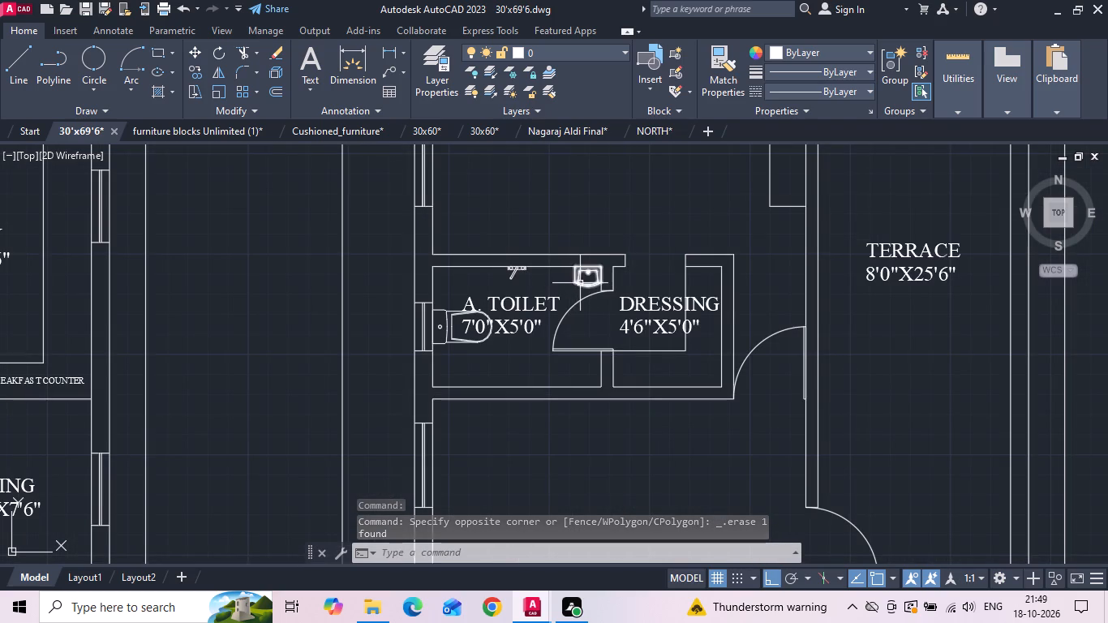
{"action": "left_click", "coordinate": [580, 283]}
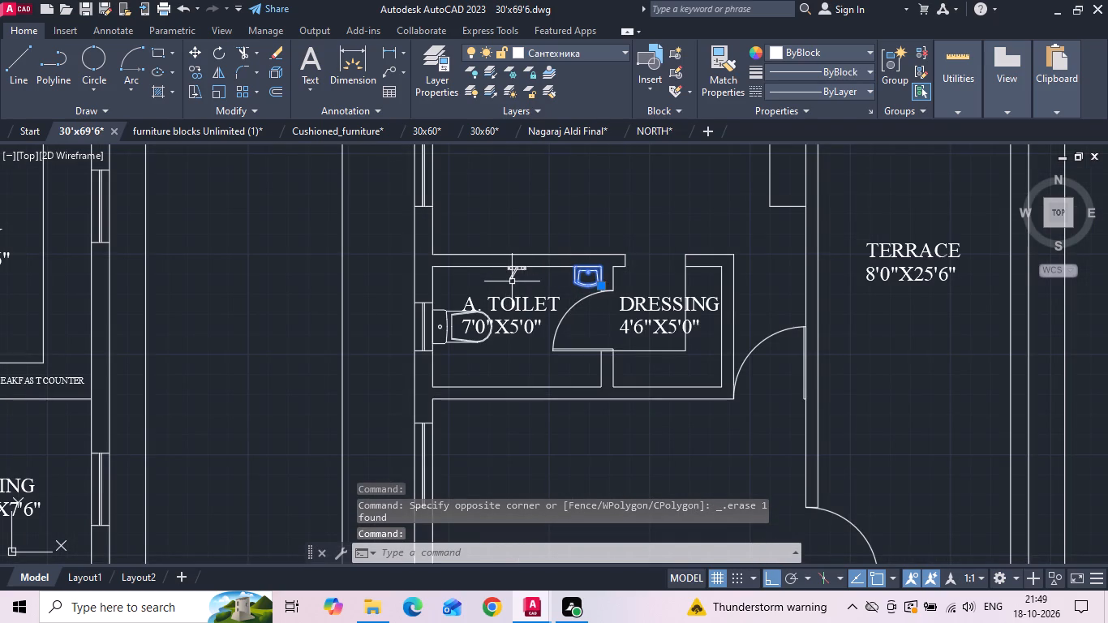
{"action": "left_click", "coordinate": [514, 273]}
{"action": "left_click", "coordinate": [462, 346]}
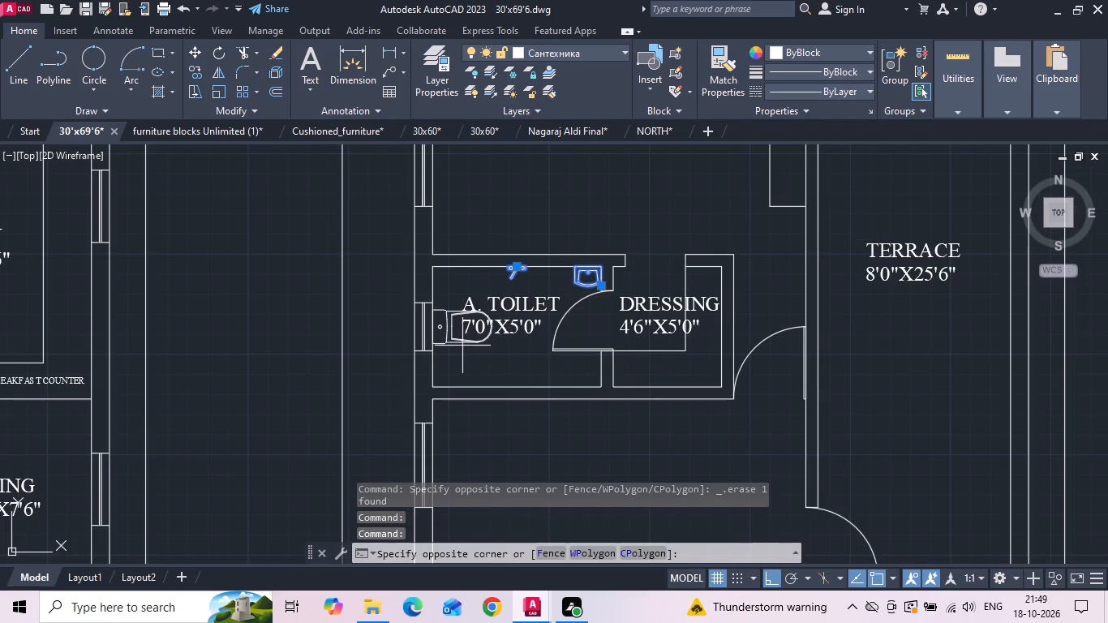
{"action": "left_click", "coordinate": [465, 334]}
{"action": "left_click", "coordinate": [455, 347]}
{"action": "left_click", "coordinate": [453, 336]}
{"action": "key", "text": "Delete"}
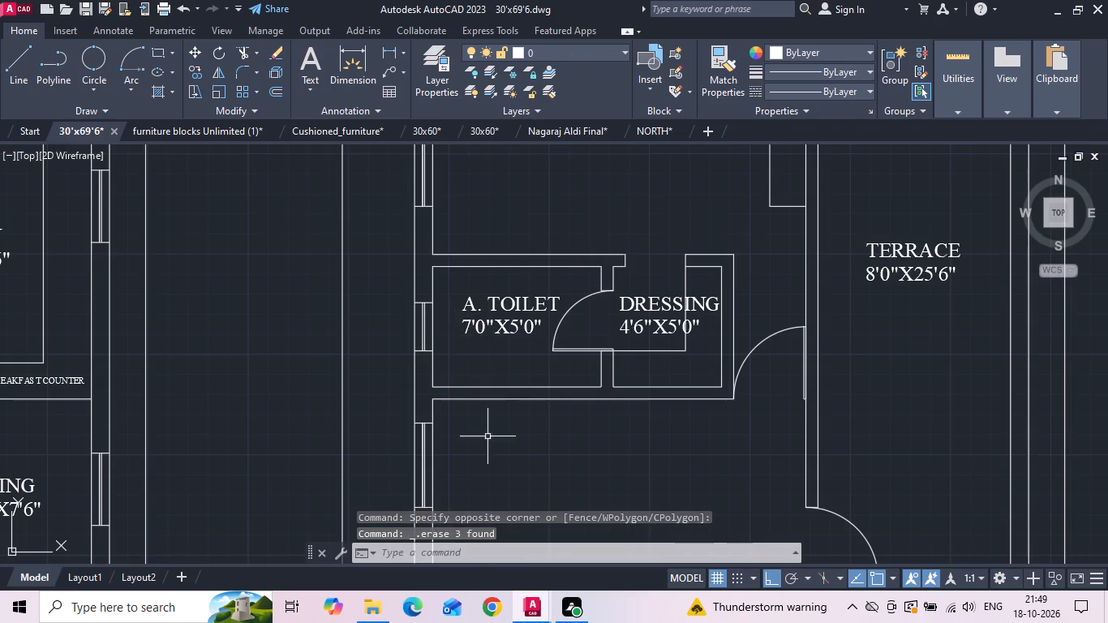
Erase the bed with its side tables from the first-floor BEDROOM 15'6"X12'0".
{"action": "scroll", "coordinate": [500, 466], "scroll_direction": "down", "scroll_amount": 2}
{"action": "key", "text": "Delete"}
{"action": "left_click", "coordinate": [516, 348]}
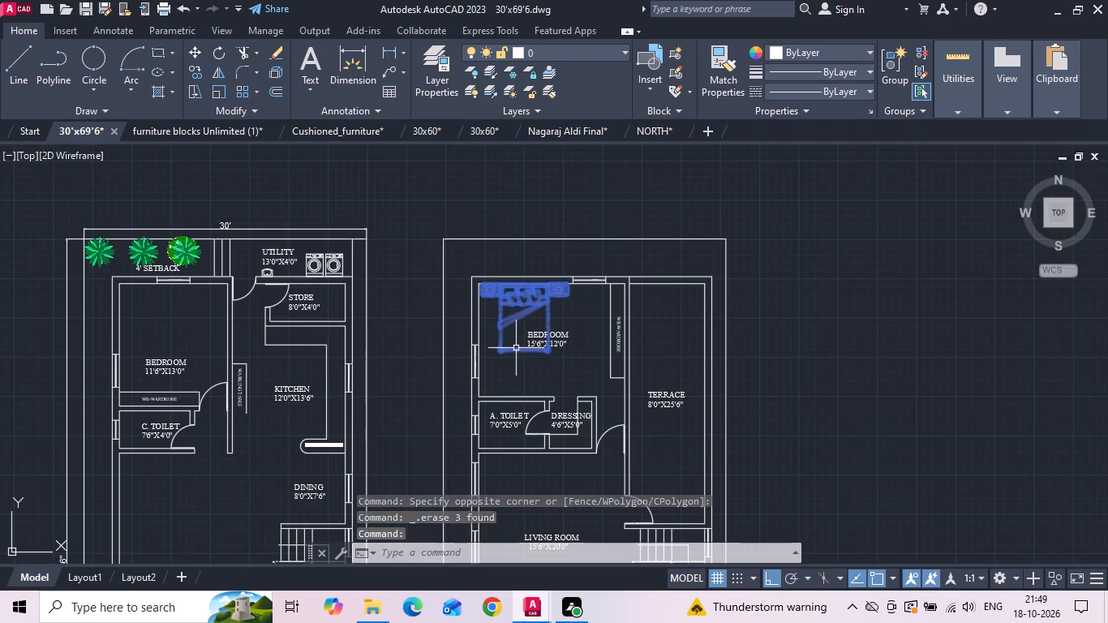
{"action": "key", "text": "Delete"}
Move the BEDROOM 11'6"X13'0" label straight up toward the centre of its room.
{"action": "scroll", "coordinate": [649, 291], "scroll_direction": "down", "scroll_amount": 2}
{"action": "scroll", "coordinate": [465, 321], "scroll_direction": "up", "scroll_amount": 2}
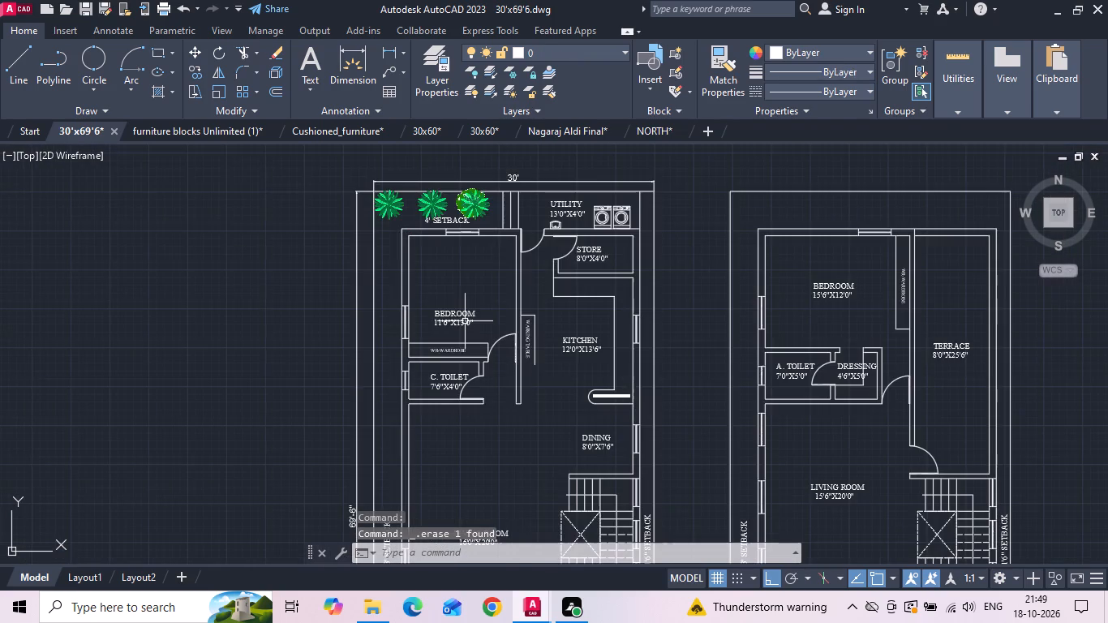
{"action": "scroll", "coordinate": [460, 310], "scroll_direction": "up", "scroll_amount": 1}
{"action": "left_click", "coordinate": [460, 310]}
{"action": "right_click", "coordinate": [460, 310]}
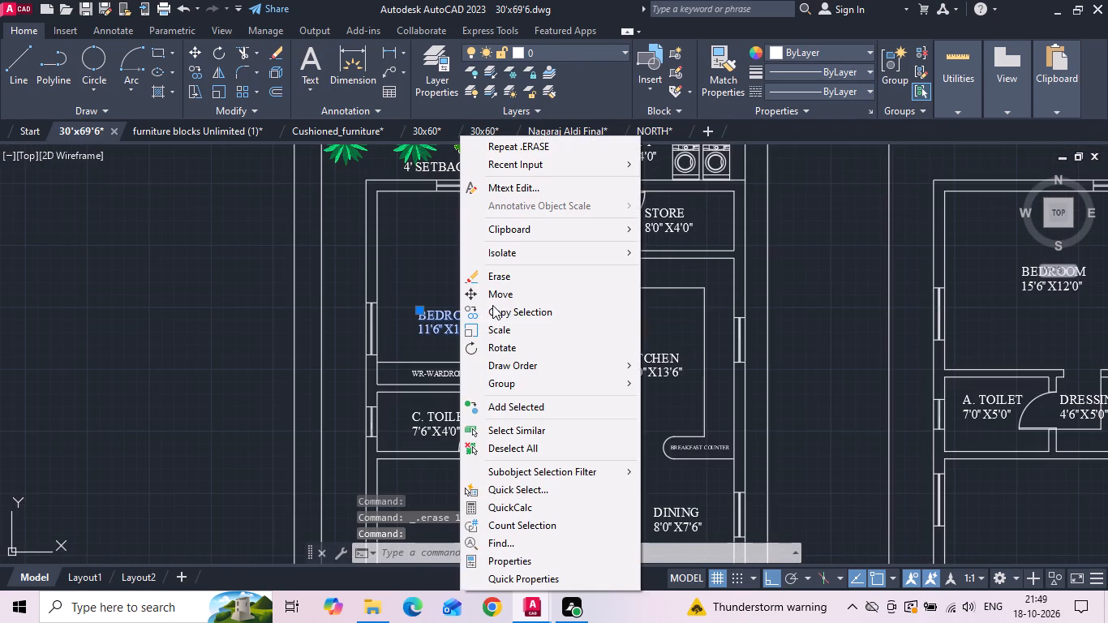
{"action": "double_click", "coordinate": [496, 294]}
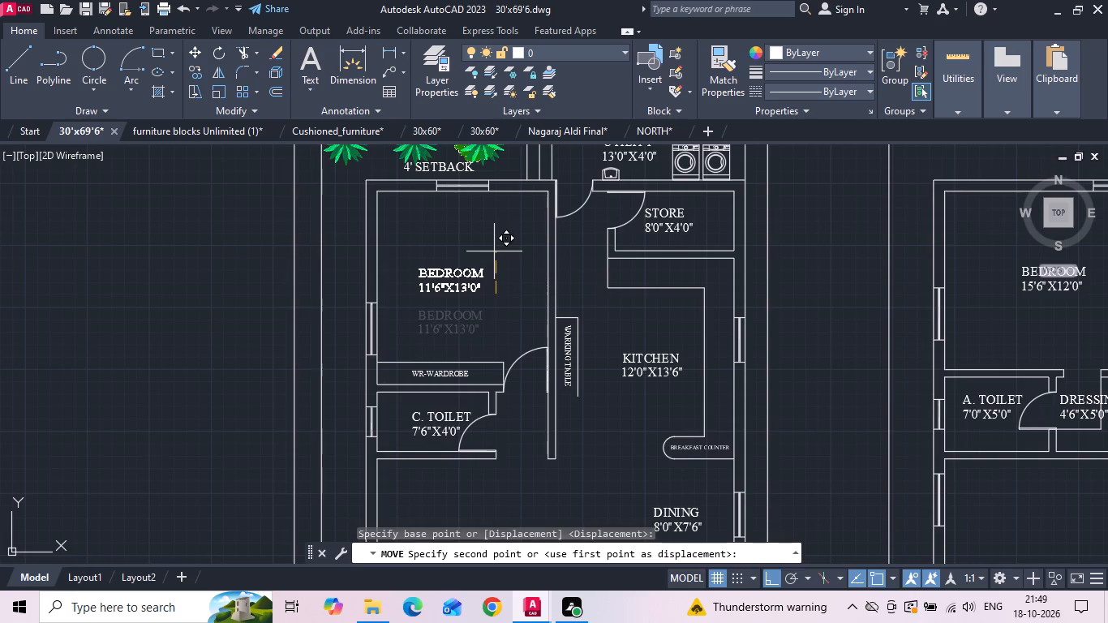
{"action": "left_click", "coordinate": [494, 251]}
Erase both washing machines from the ground-floor UTILITY 13'0"X4'0", including the leftover lines along the wall.
{"action": "middle_click_drag", "start_coordinate": [473, 283], "coordinate": [436, 389]}
{"action": "scroll", "coordinate": [640, 256], "scroll_direction": "up", "scroll_amount": 2}
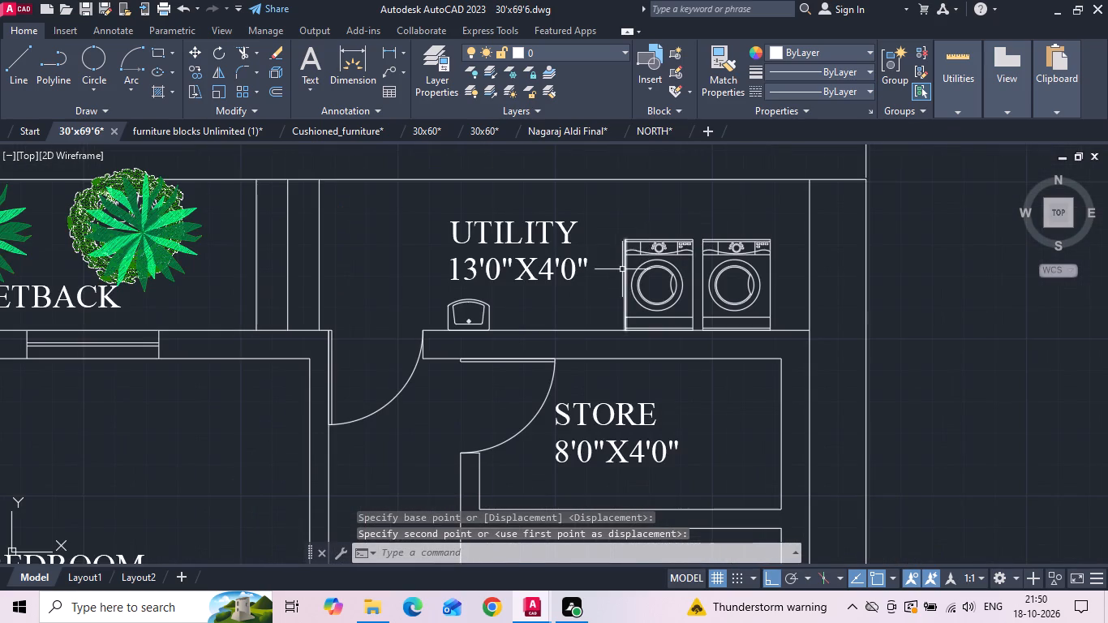
{"action": "left_click", "coordinate": [570, 273]}
{"action": "key", "text": "Escape"}
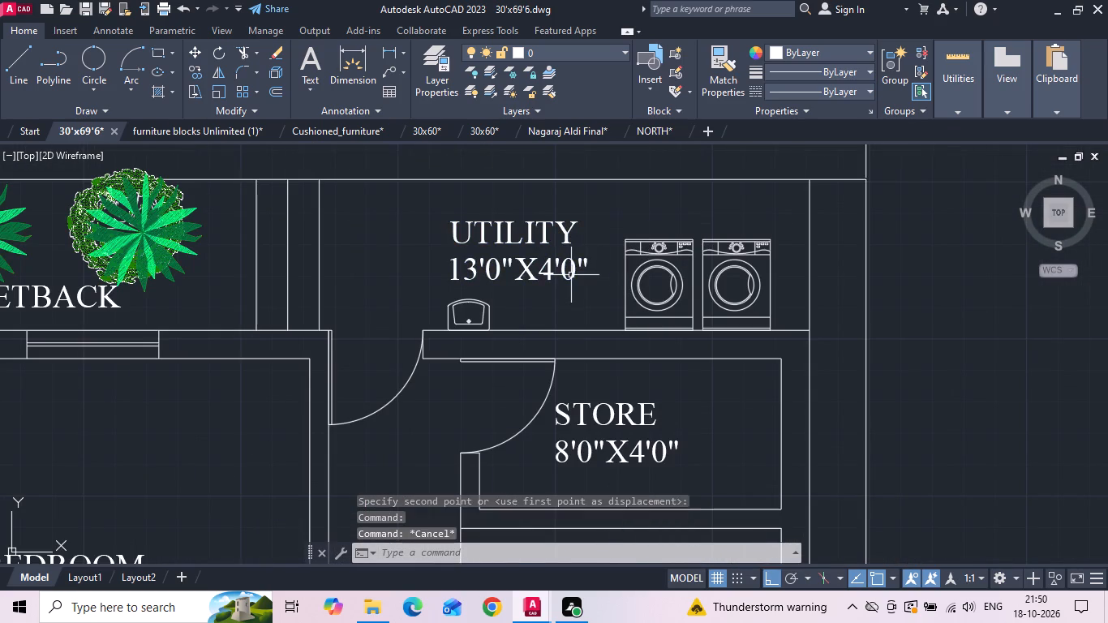
{"action": "left_click", "coordinate": [646, 273]}
{"action": "key", "text": "Escape"}
{"action": "left_click", "coordinate": [777, 227]}
{"action": "scroll", "coordinate": [745, 249], "scroll_direction": "up", "scroll_amount": 2}
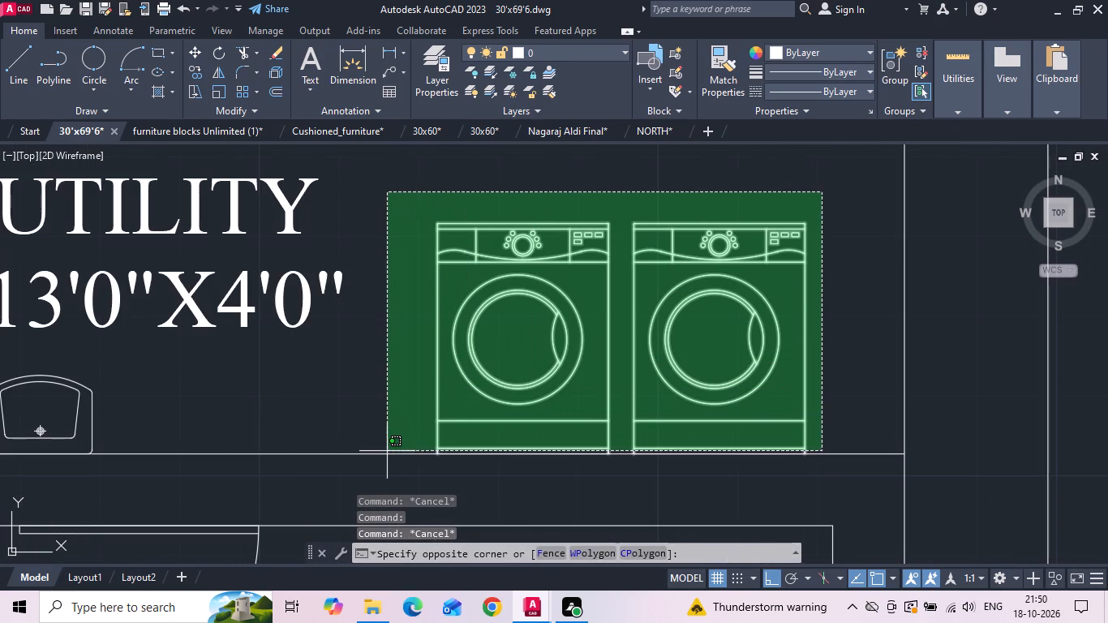
{"action": "left_click", "coordinate": [387, 451]}
{"action": "key", "text": "Delete"}
{"action": "left_click_drag", "start_coordinate": [415, 447], "coordinate": [440, 457]}
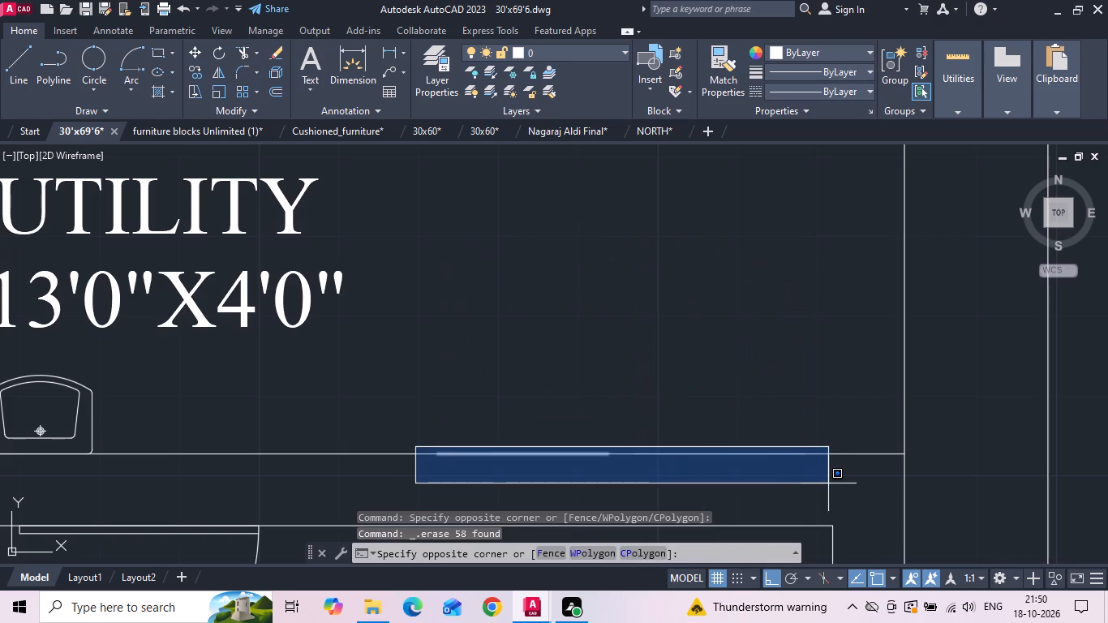
{"action": "left_click", "coordinate": [831, 482]}
{"action": "key", "text": "Delete"}
{"action": "scroll", "coordinate": [699, 317], "scroll_direction": "down", "scroll_amount": 2}
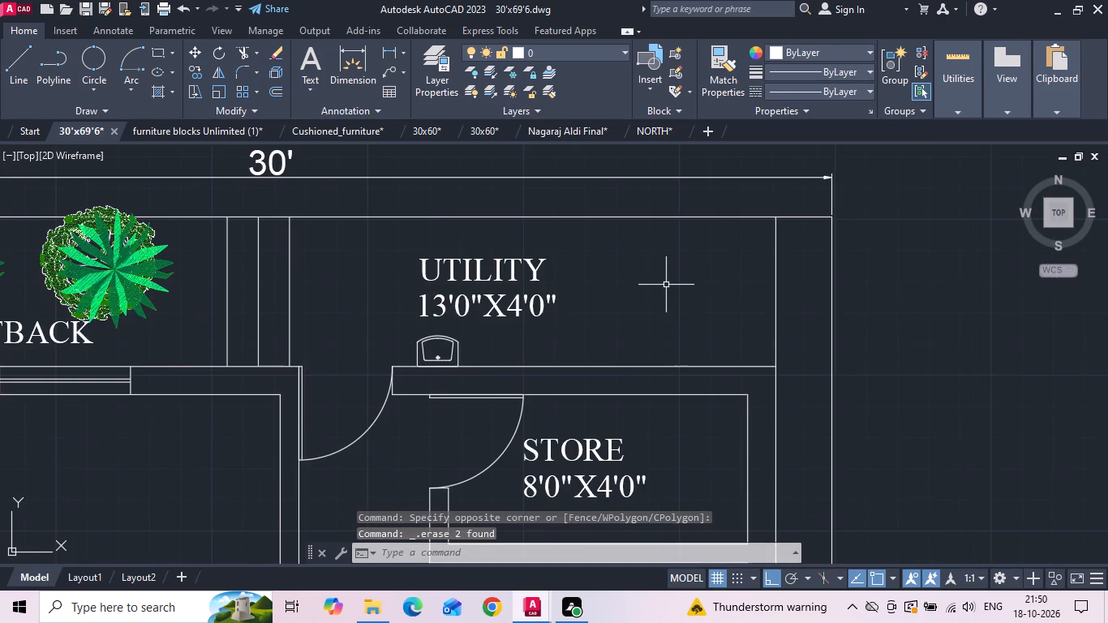
Move the C. TOILET 7'6"X4'0" label about 6" straight left, away from the door swing.
{"action": "scroll", "coordinate": [664, 284], "scroll_direction": "down", "scroll_amount": 1}
{"action": "middle_click_drag", "start_coordinate": [659, 348], "coordinate": [659, 211]}
{"action": "scroll", "coordinate": [656, 203], "scroll_direction": "down", "scroll_amount": 2}
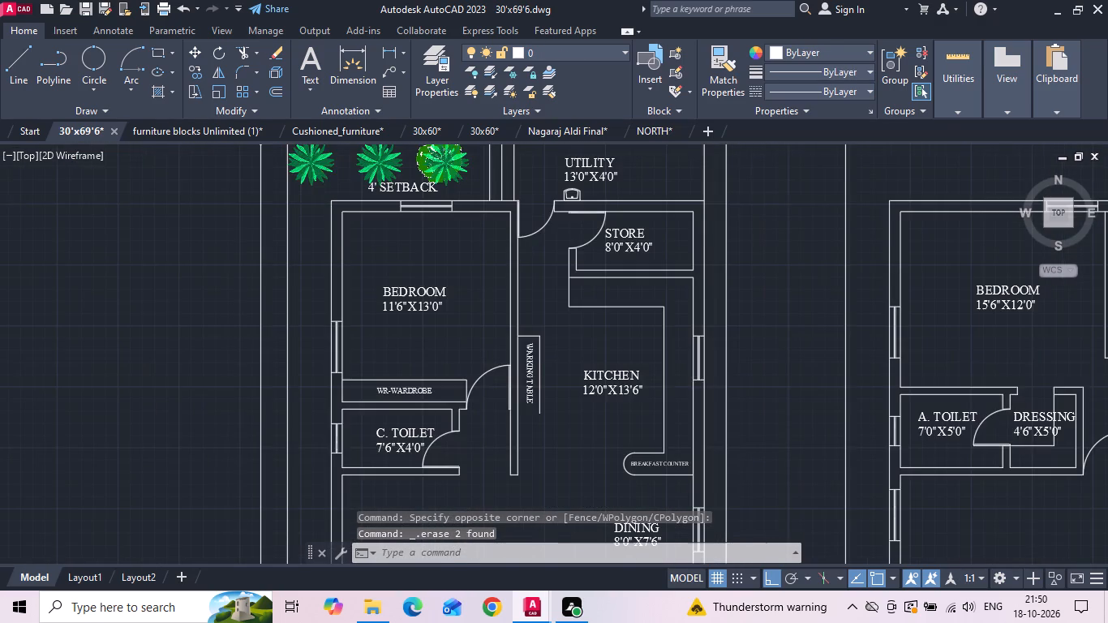
{"action": "middle_click_drag", "start_coordinate": [561, 327], "coordinate": [562, 278]}
{"action": "scroll", "coordinate": [463, 311], "scroll_direction": "up", "scroll_amount": 2}
{"action": "left_click", "coordinate": [535, 294]}
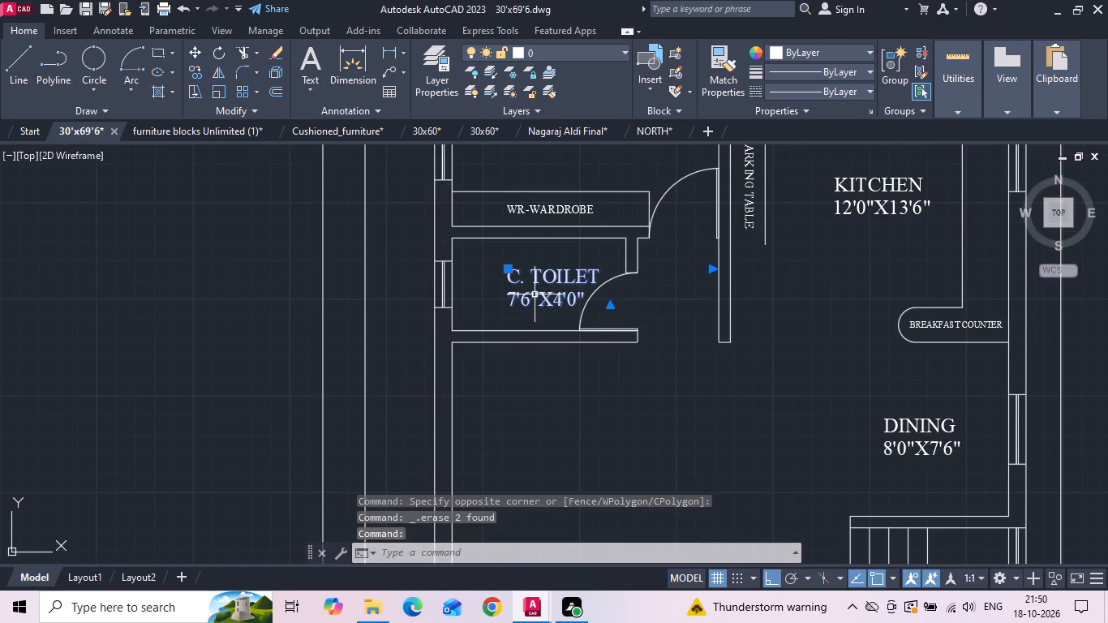
{"action": "right_click", "coordinate": [535, 294]}
{"action": "left_click", "coordinate": [552, 299]}
{"action": "left_click", "coordinate": [694, 418]}
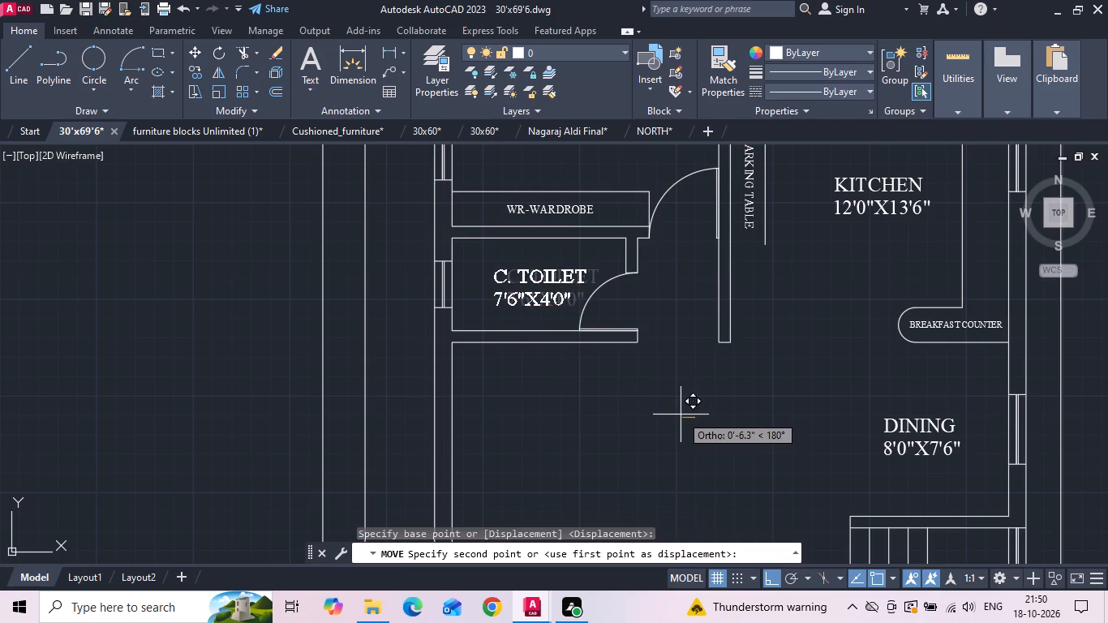
{"action": "left_click", "coordinate": [681, 415]}
Move the ground-floor LIVING ROOM 16'0"X20'0" label up and then slightly left toward the centre of its room.
{"action": "scroll", "coordinate": [483, 208], "scroll_direction": "down", "scroll_amount": 2}
{"action": "left_click", "coordinate": [529, 391]}
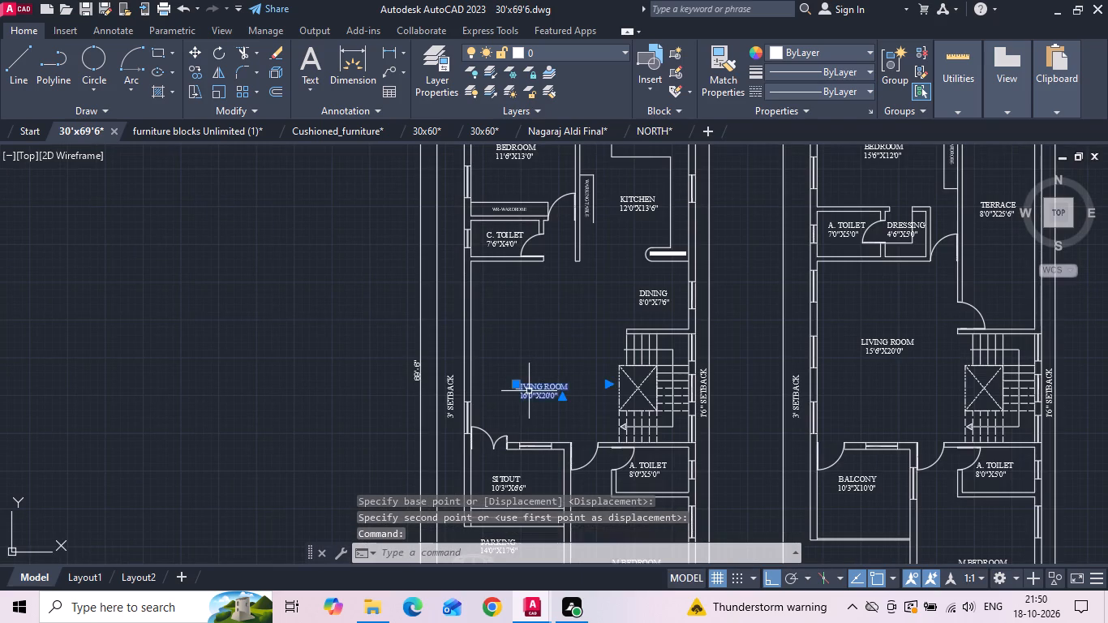
{"action": "right_click", "coordinate": [529, 391]}
{"action": "left_click", "coordinate": [563, 294]}
{"action": "left_click", "coordinate": [572, 425]}
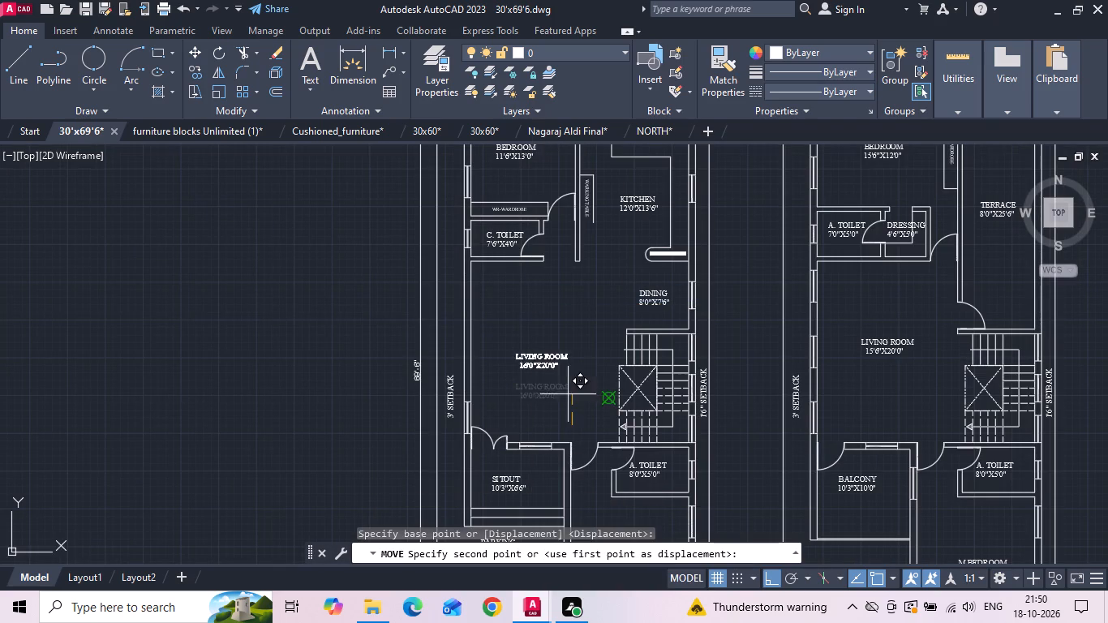
{"action": "left_click", "coordinate": [568, 380]}
{"action": "left_click", "coordinate": [568, 350]}
{"action": "right_click", "coordinate": [568, 350]}
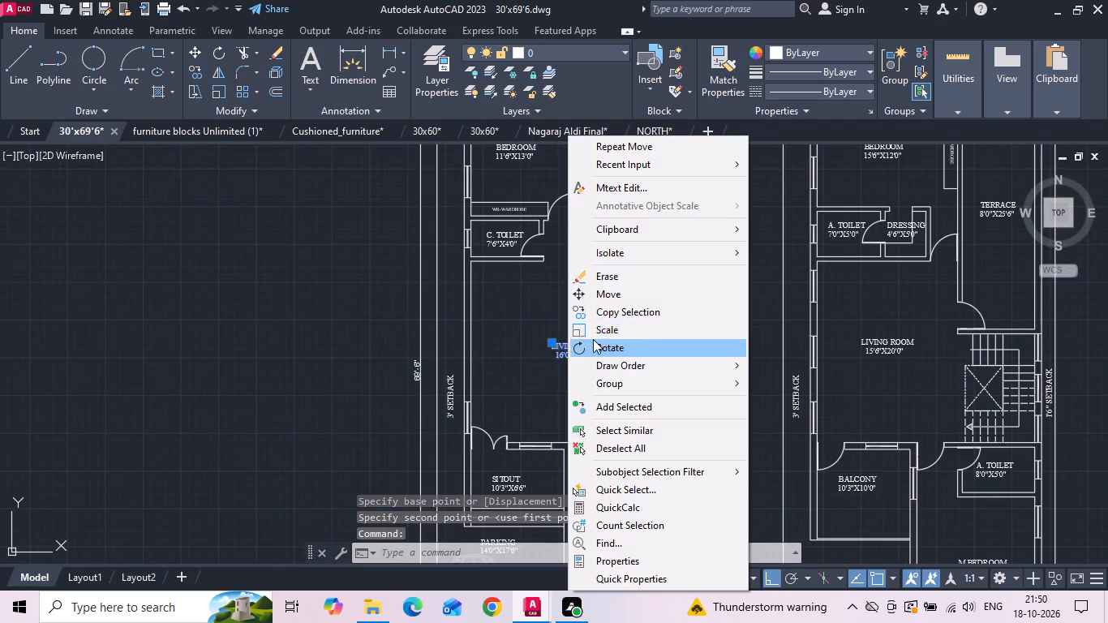
{"action": "left_click", "coordinate": [612, 299]}
{"action": "left_click_drag", "start_coordinate": [590, 388], "coordinate": [579, 389]}
{"action": "left_click", "coordinate": [552, 385]}
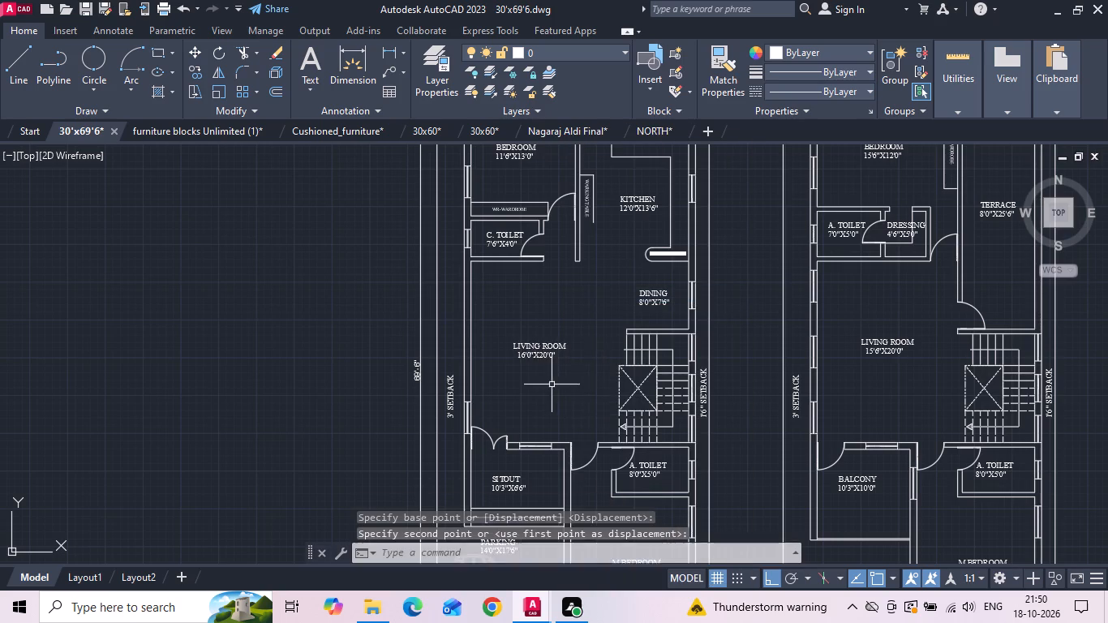
Move the SITOUT 10'3"X6'6" label about 8" straight right toward the centre of its space.
{"action": "scroll", "coordinate": [508, 238], "scroll_direction": "down", "scroll_amount": 1}
{"action": "scroll", "coordinate": [518, 373], "scroll_direction": "up", "scroll_amount": 2}
{"action": "left_click", "coordinate": [499, 417]}
{"action": "right_click", "coordinate": [499, 417]}
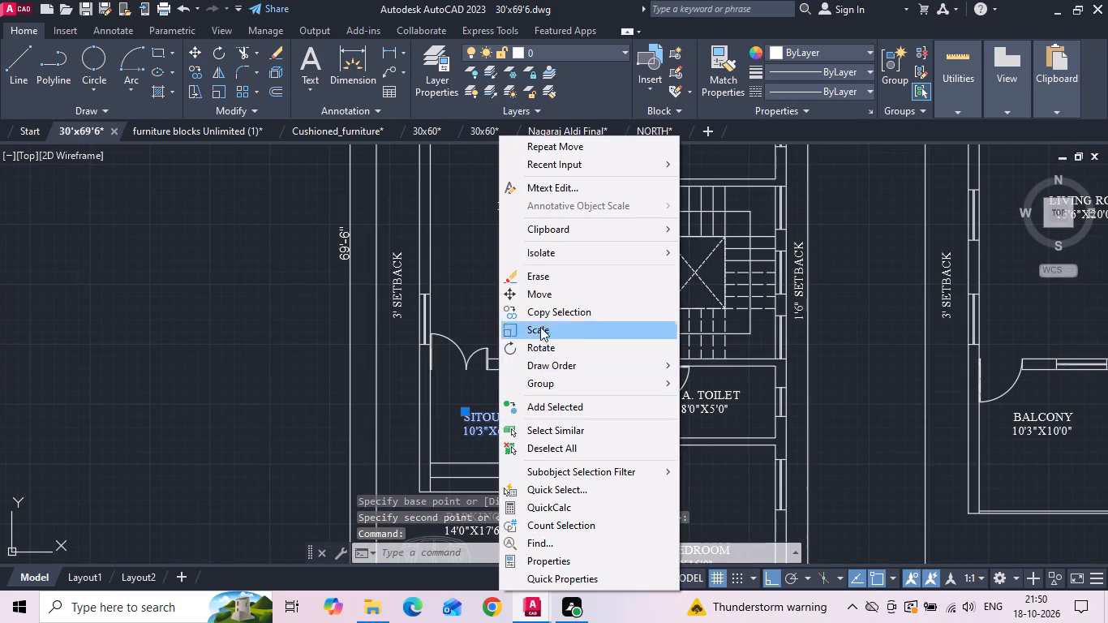
{"action": "left_click", "coordinate": [554, 299]}
{"action": "scroll", "coordinate": [549, 415], "scroll_direction": "up", "scroll_amount": 1}
{"action": "left_click_drag", "start_coordinate": [520, 428], "coordinate": [529, 427]}
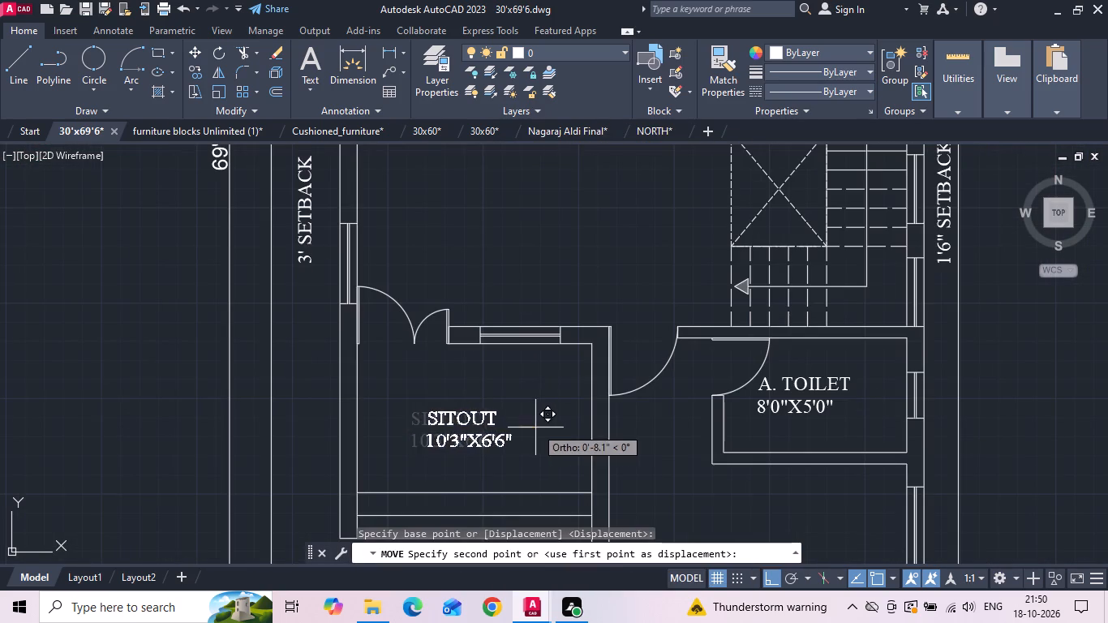
{"action": "left_click", "coordinate": [535, 428]}
Erase the car from the PARKING 14'0"X17'6" in the stripped ground floor plan.
{"action": "scroll", "coordinate": [521, 250], "scroll_direction": "down", "scroll_amount": 1}
{"action": "middle_click_drag", "start_coordinate": [517, 402], "coordinate": [490, 226]}
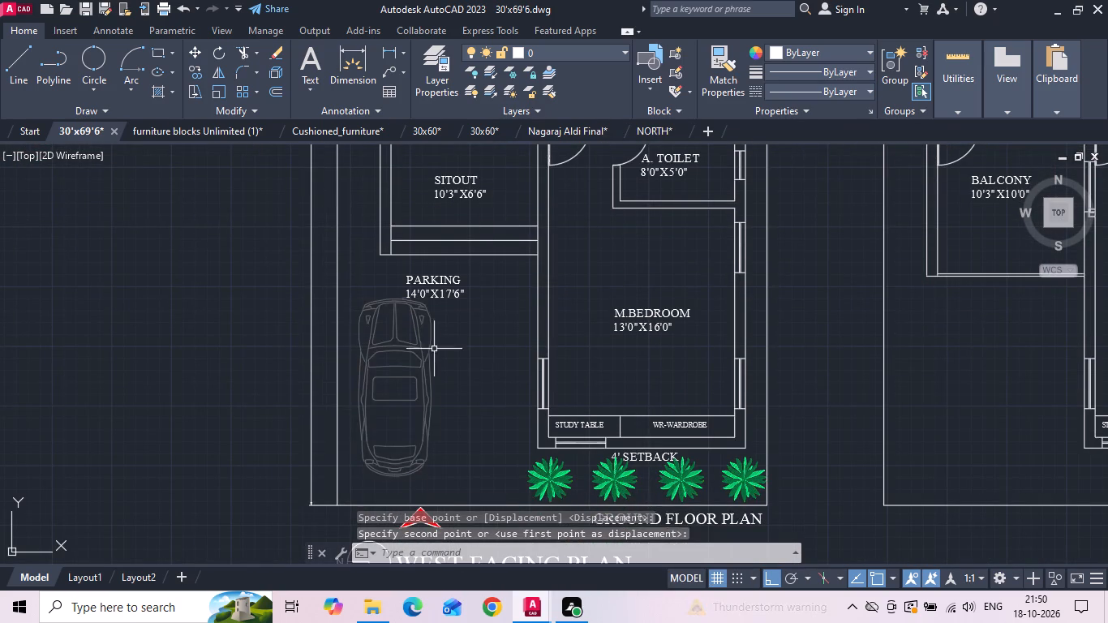
{"action": "left_click_drag", "start_coordinate": [429, 373], "coordinate": [412, 402]}
{"action": "key", "text": "Delete"}
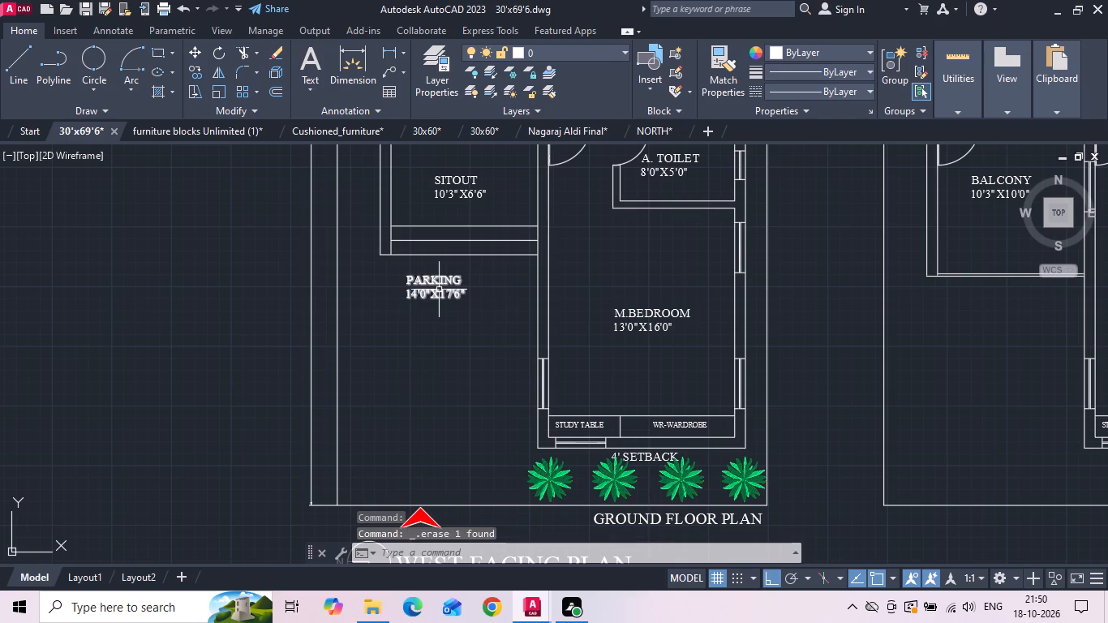
Move the PARKING 14'0"X17'6" label straight down toward the middle of the emptied parking area.
{"action": "left_click", "coordinate": [439, 290]}
{"action": "right_click", "coordinate": [439, 290]}
{"action": "left_click", "coordinate": [477, 300]}
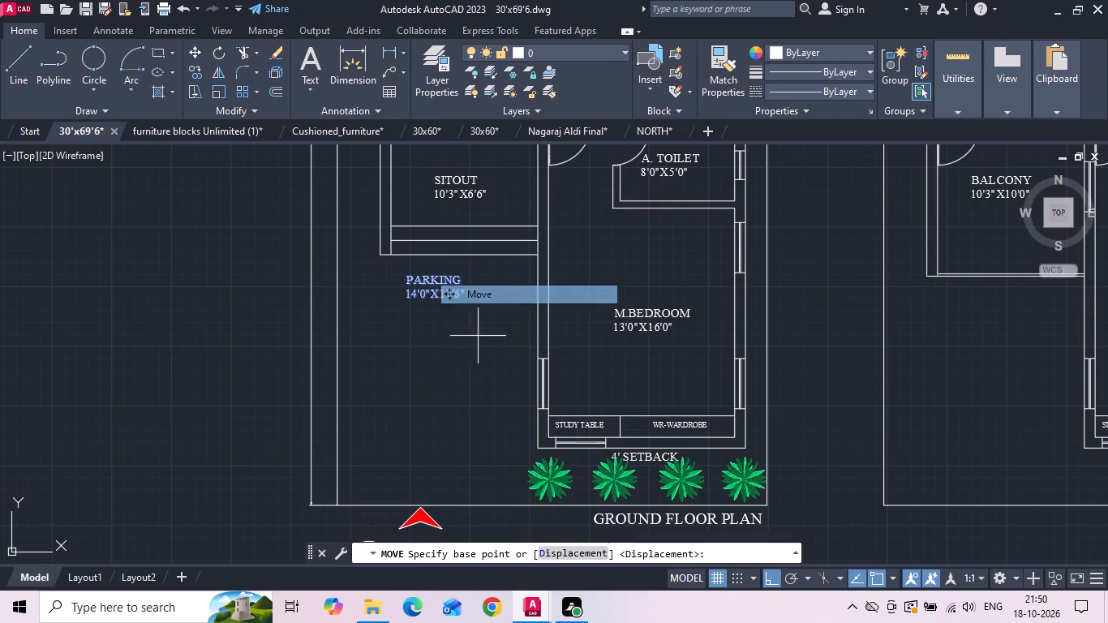
{"action": "left_click_drag", "start_coordinate": [477, 372], "coordinate": [476, 393]}
{"action": "left_click", "coordinate": [476, 423]}
Compare the furnished and stripped plan sets, and look through the two open 30x60 drawings for reusable parking blocks.
{"action": "scroll", "coordinate": [407, 347], "scroll_direction": "down", "scroll_amount": 2}
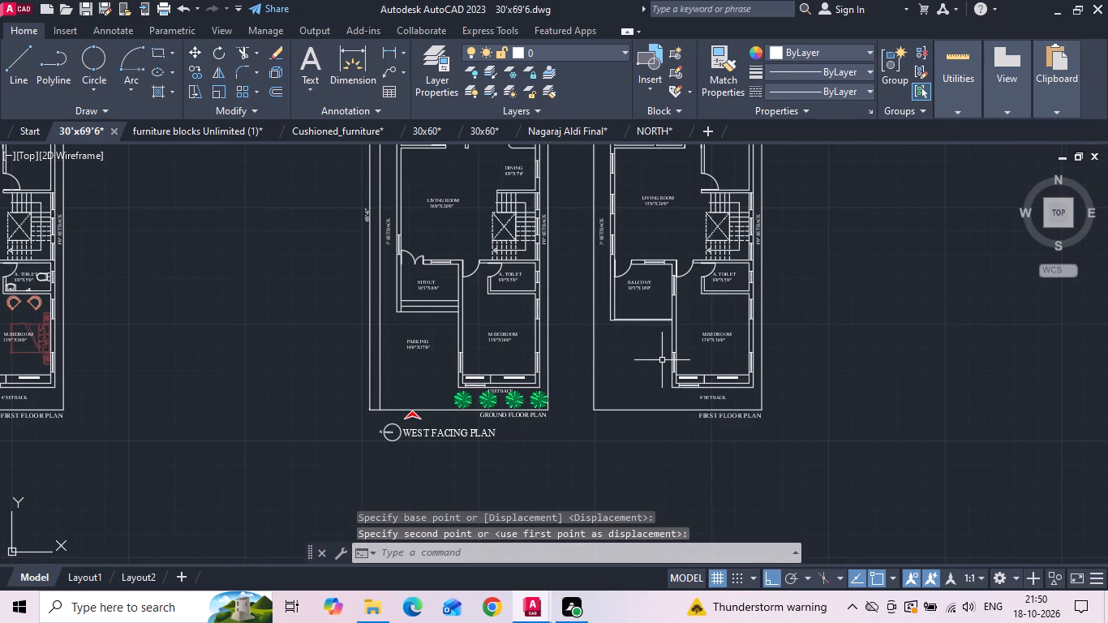
{"action": "scroll", "coordinate": [696, 380], "scroll_direction": "down", "scroll_amount": 2}
{"action": "scroll", "coordinate": [433, 389], "scroll_direction": "up", "scroll_amount": 1}
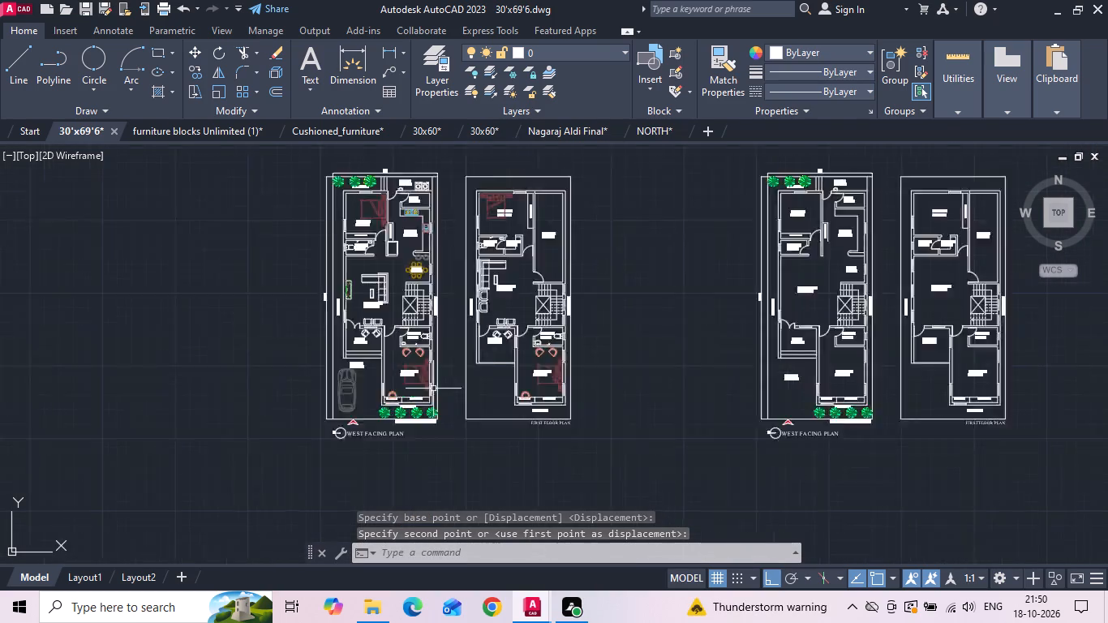
{"action": "scroll", "coordinate": [433, 389], "scroll_direction": "up", "scroll_amount": 1}
{"action": "middle_click_drag", "start_coordinate": [365, 381], "coordinate": [600, 347]}
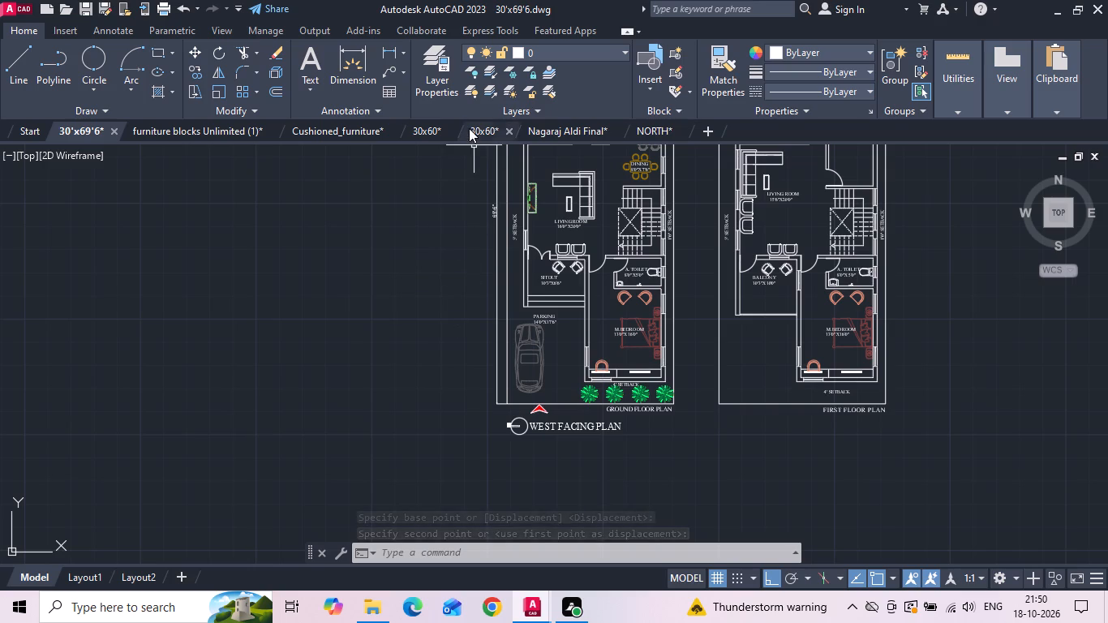
{"action": "left_click", "coordinate": [475, 130]}
{"action": "scroll", "coordinate": [518, 333], "scroll_direction": "down", "scroll_amount": 4}
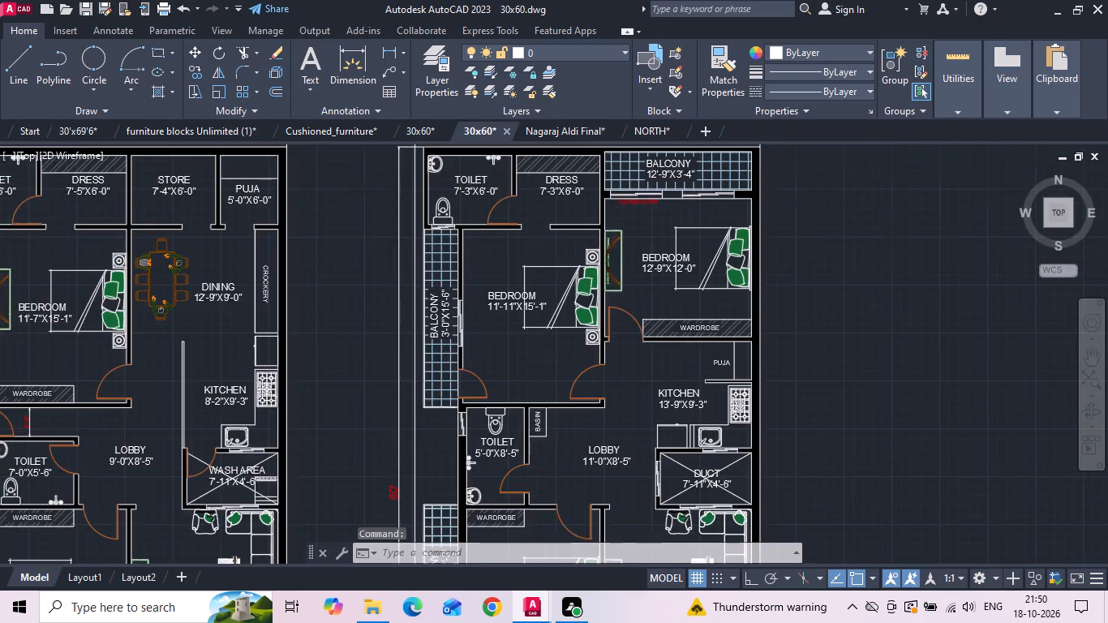
{"action": "scroll", "coordinate": [544, 379], "scroll_direction": "down", "scroll_amount": 1}
{"action": "middle_click_drag", "start_coordinate": [521, 395], "coordinate": [552, 247]}
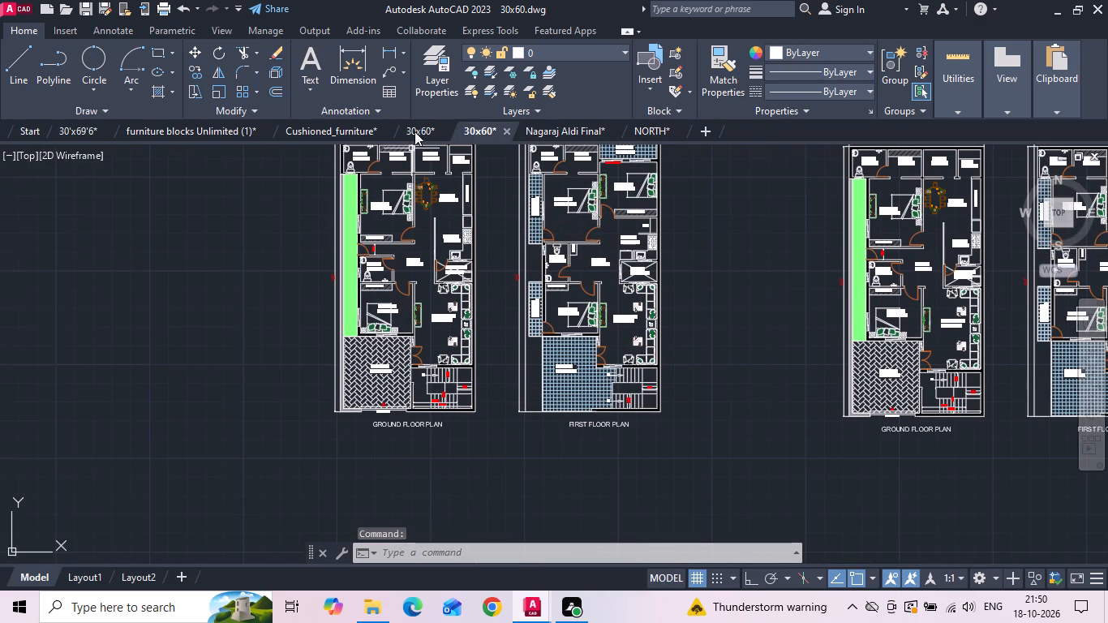
{"action": "left_click", "coordinate": [412, 134]}
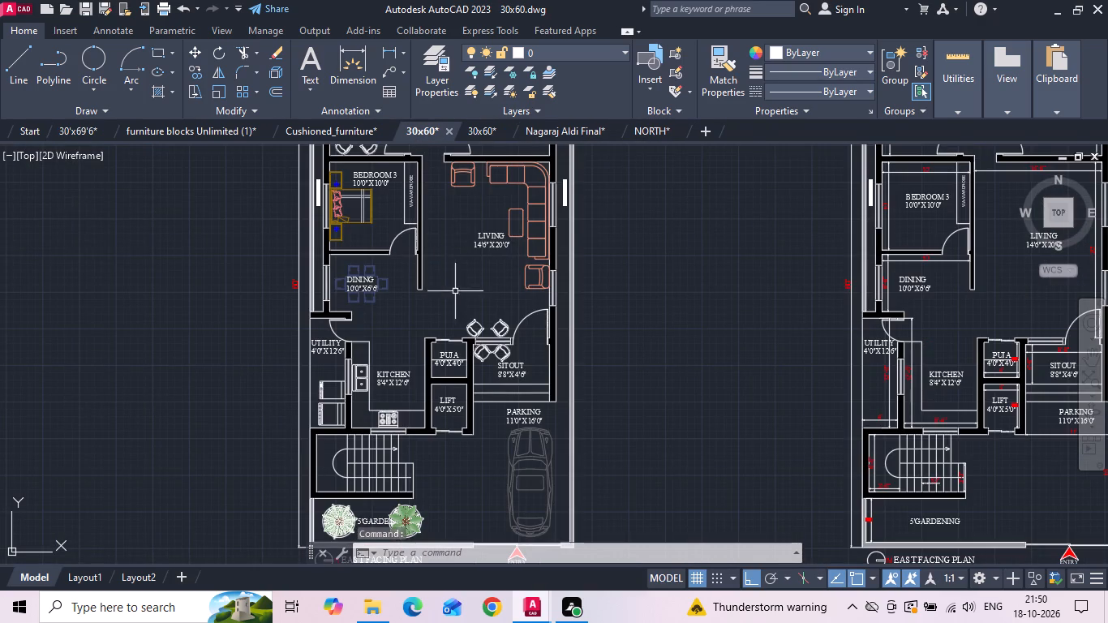
{"action": "scroll", "coordinate": [459, 303], "scroll_direction": "down", "scroll_amount": 1}
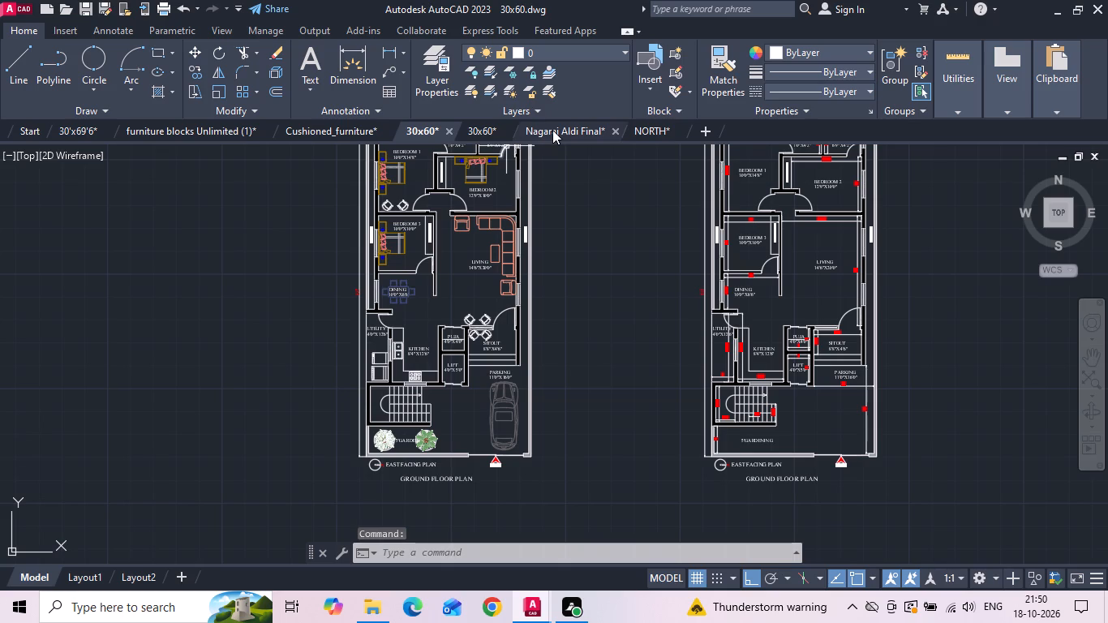
Copy the motorcycle from the unshaded NORTH FACING PLAN in the NORTH drawing into the furnished 30'x69'6" ground-floor PARKING, beside the car.
{"action": "left_click", "coordinate": [649, 138]}
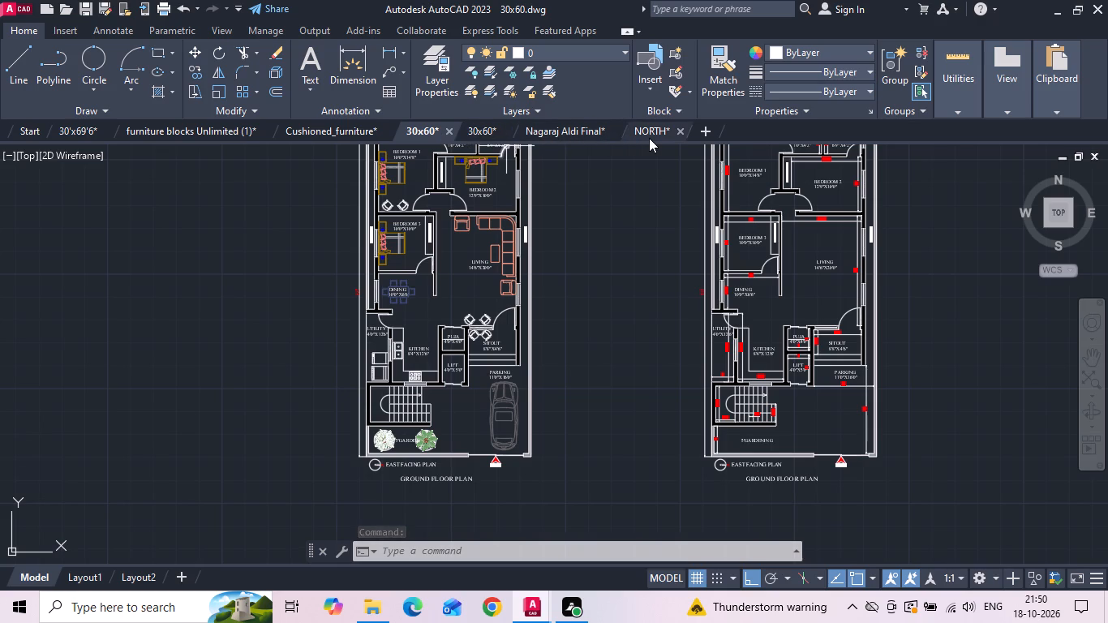
{"action": "scroll", "coordinate": [428, 249], "scroll_direction": "down", "scroll_amount": 4}
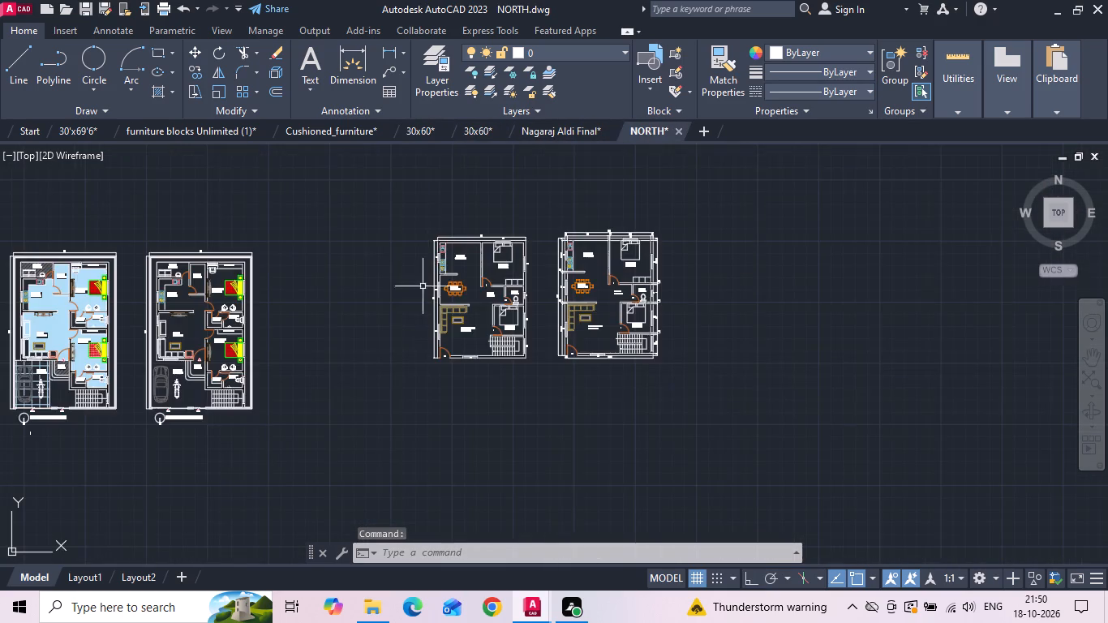
{"action": "middle_click_drag", "start_coordinate": [349, 366], "coordinate": [494, 342]}
{"action": "scroll", "coordinate": [325, 371], "scroll_direction": "up", "scroll_amount": 2}
{"action": "left_click", "coordinate": [316, 362]}
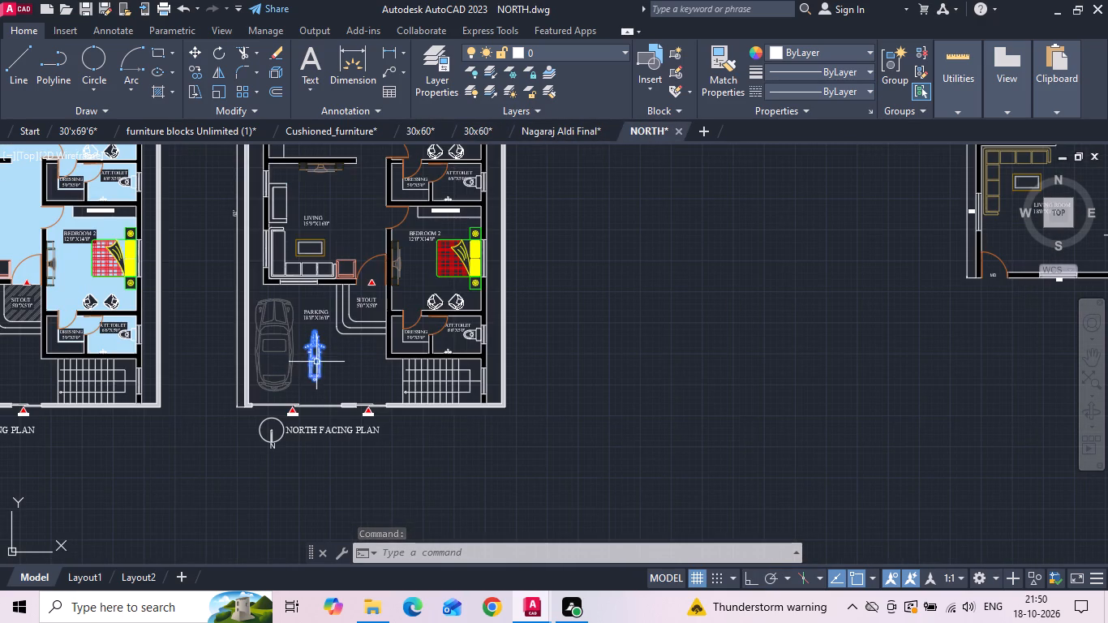
{"action": "key", "text": "ctrl+c"}
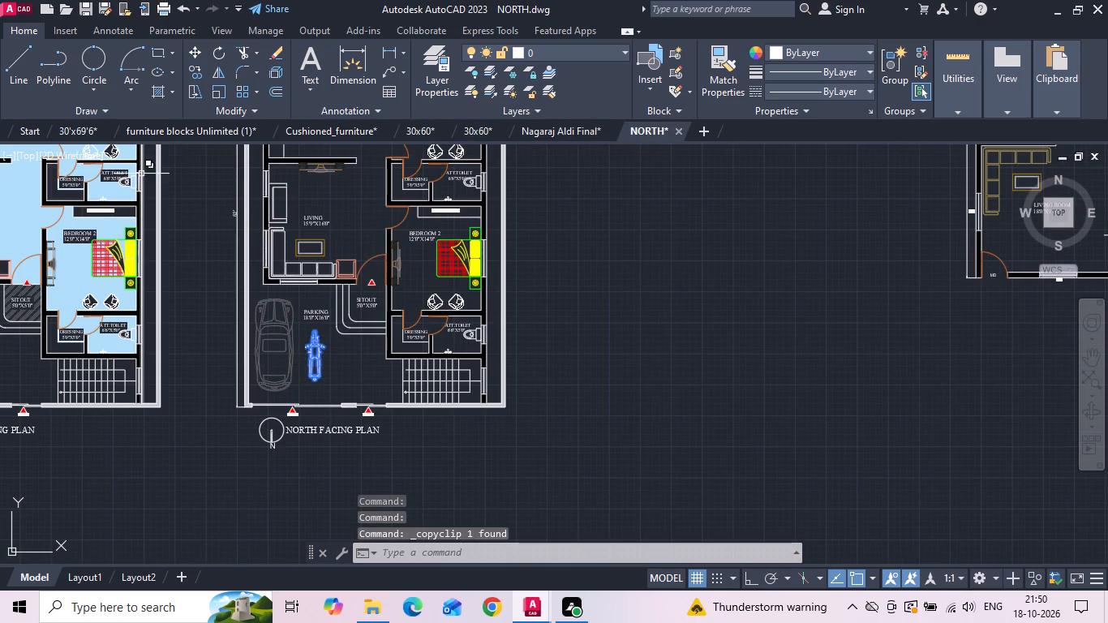
{"action": "left_click", "coordinate": [81, 132]}
{"action": "key", "text": "ctrl+v"}
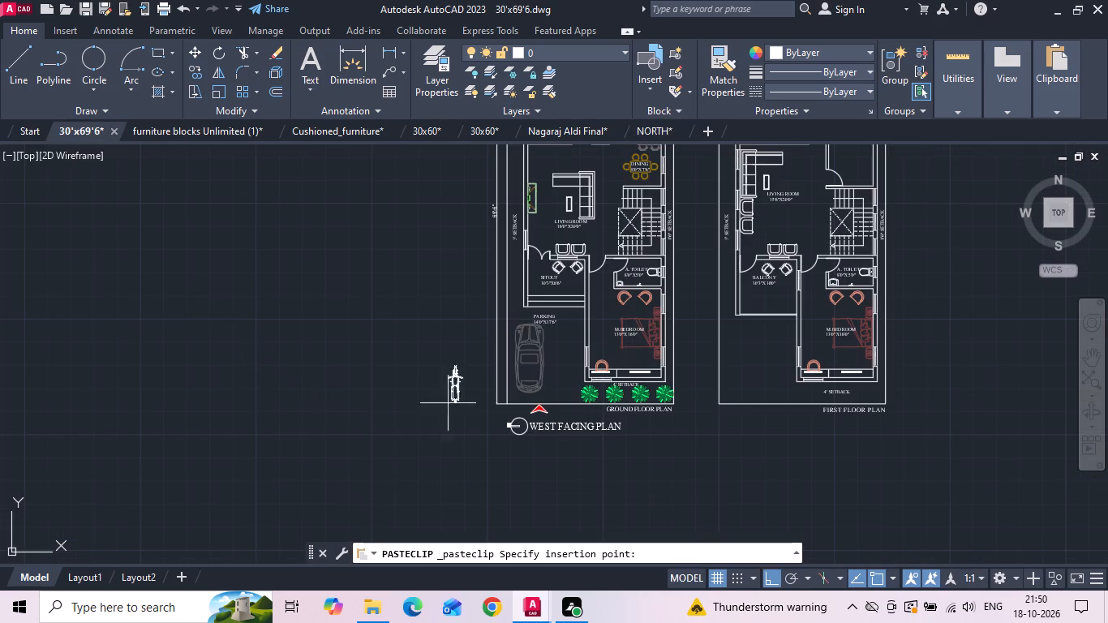
{"action": "scroll", "coordinate": [581, 363], "scroll_direction": "up", "scroll_amount": 3}
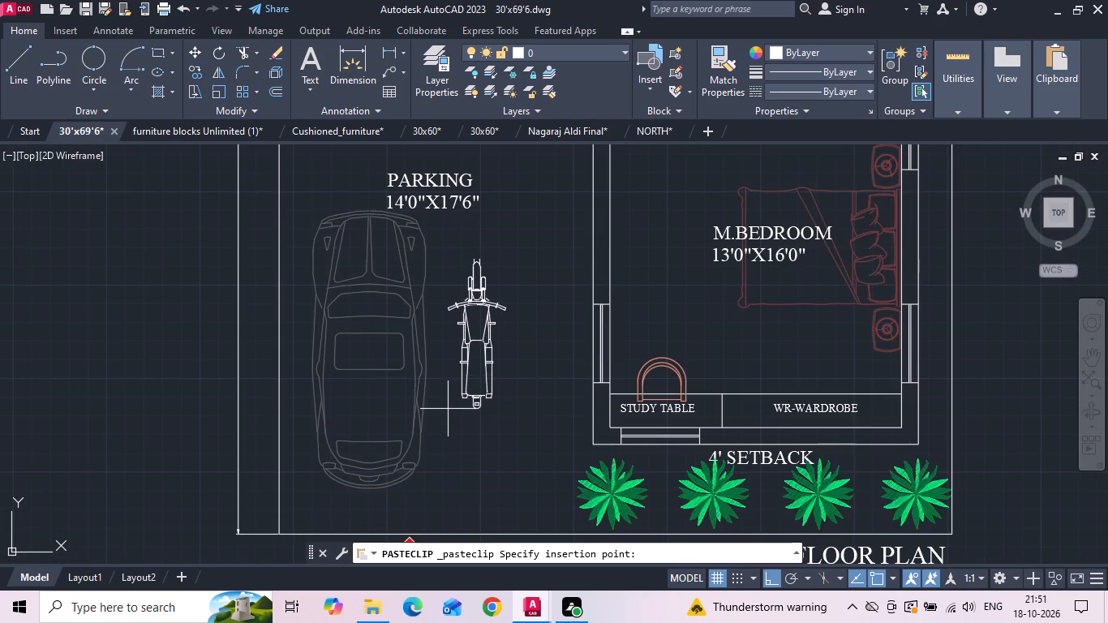
{"action": "left_click", "coordinate": [449, 404]}
{"action": "scroll", "coordinate": [457, 441], "scroll_direction": "down", "scroll_amount": 2}
{"action": "key", "text": "Escape"}
Save the 30'x69'6" drawing.
{"action": "key", "text": "ctrl+s"}
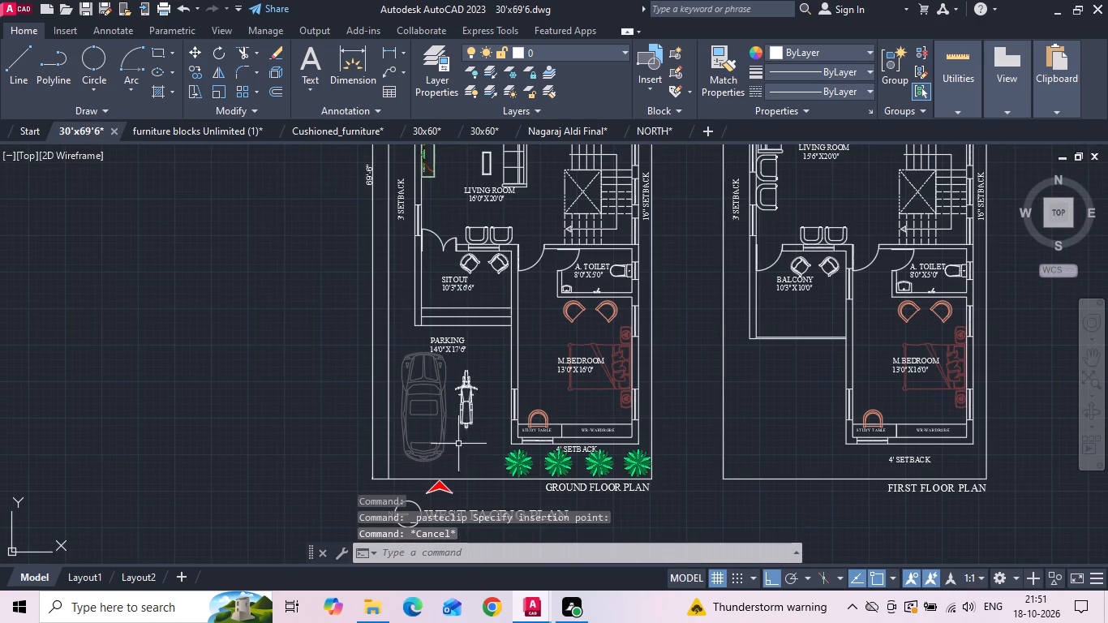
{"action": "scroll", "coordinate": [448, 380], "scroll_direction": "down", "scroll_amount": 1}
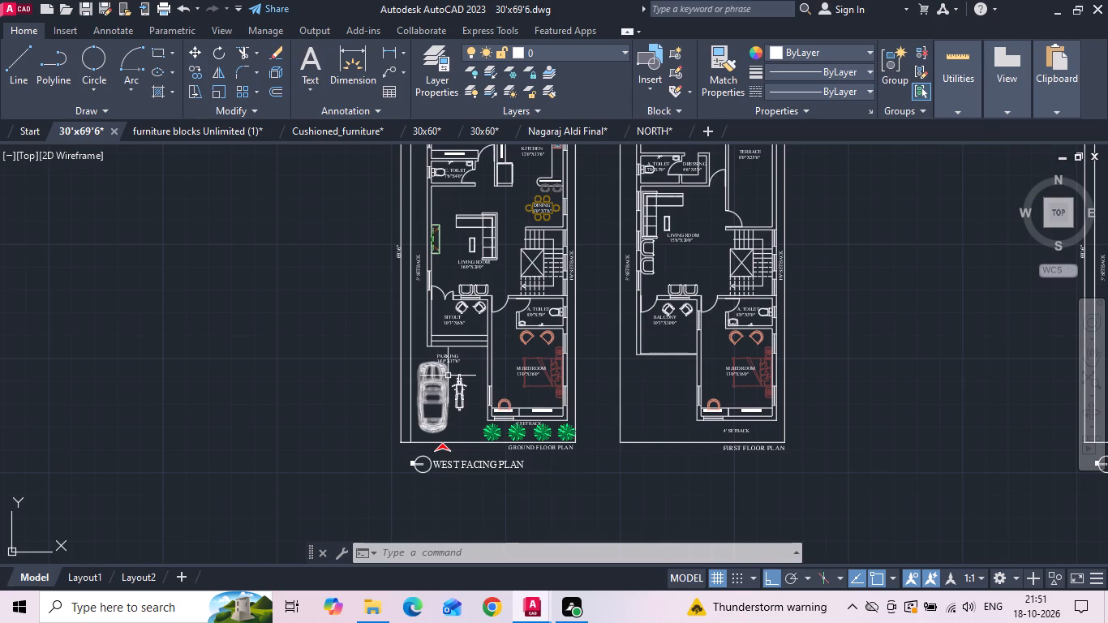
{"action": "key", "text": "Escape"}
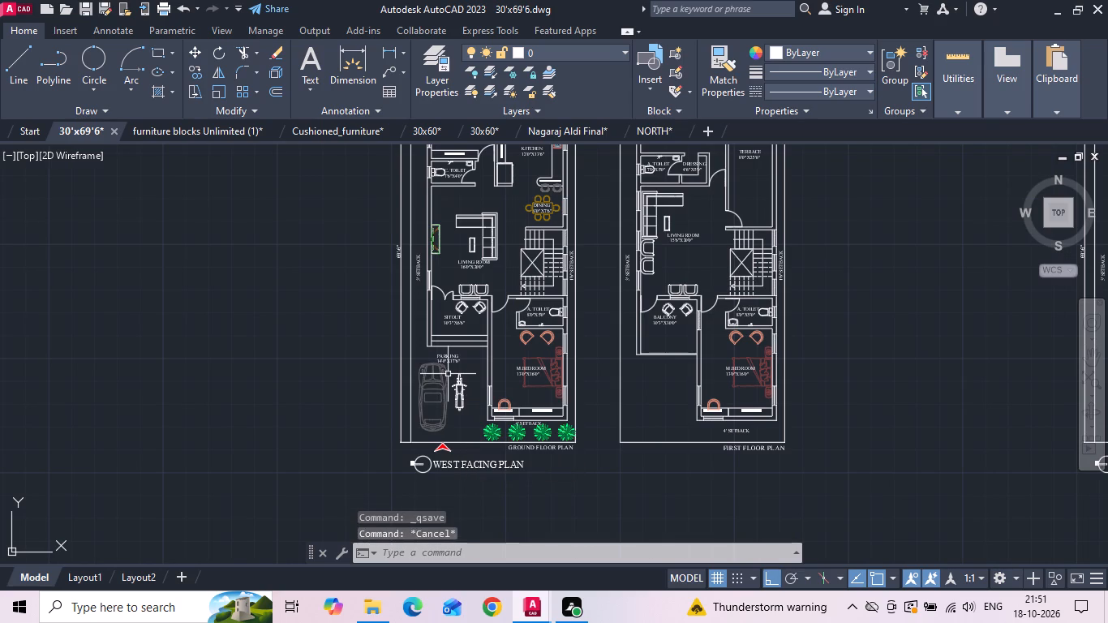
{"action": "key", "text": "ctrl+d"}
{"action": "key", "text": "ctrl+d"}
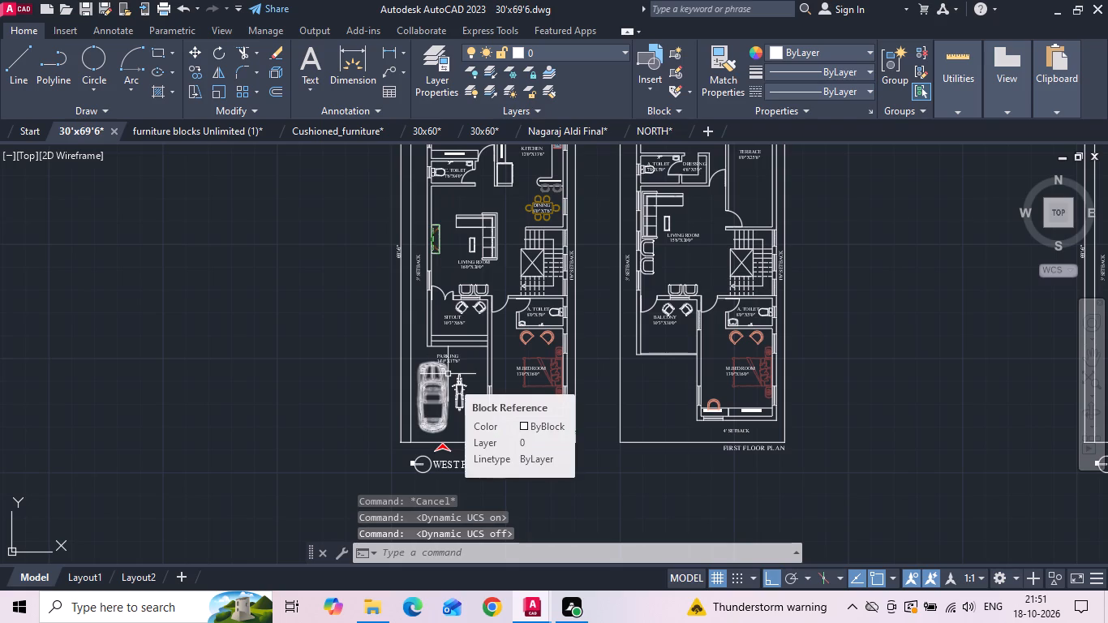
{"action": "key", "text": "ctrl+s"}
{"action": "key", "text": "ctrl+s"}
{"action": "key", "text": "ctrl+s"}
{"action": "key", "text": "ctrl+s"}
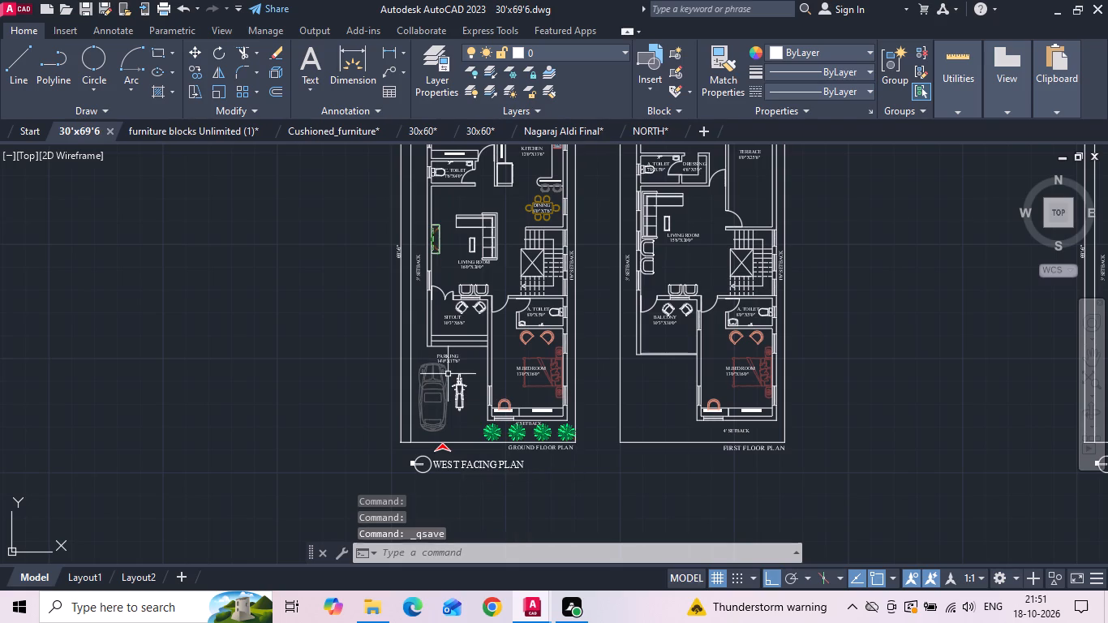
Save the 30'x69'6" drawing.
{"action": "key", "text": "ctrl+s"}
Start a solid black (0,0,0) hatch in the furnished ground-floor plan, filling the walls around the 11'6"X13'0" bedroom and the store.
{"action": "type", "text": "H"}
{"action": "key", "text": "space"}
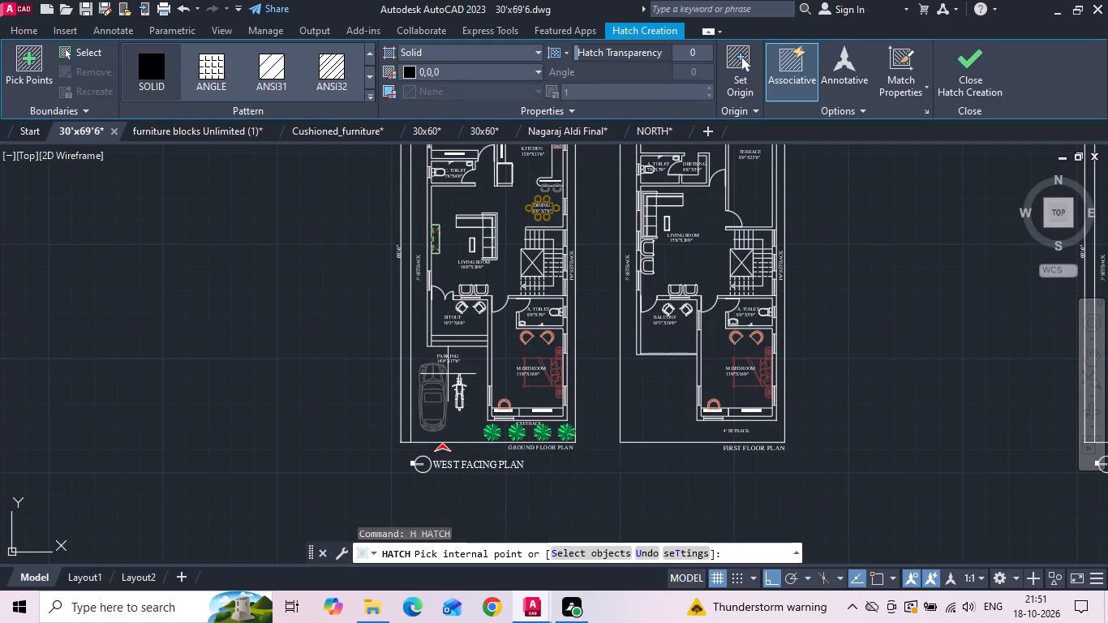
{"action": "middle_click_drag", "start_coordinate": [434, 348], "coordinate": [464, 428]}
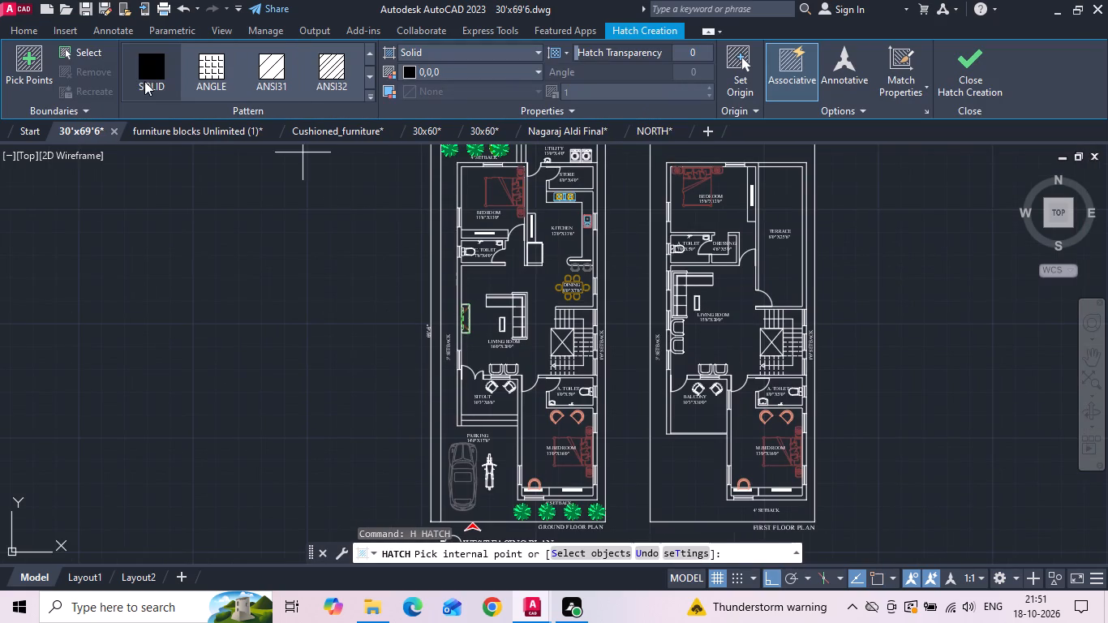
{"action": "left_click", "coordinate": [144, 81]}
{"action": "middle_click_drag", "start_coordinate": [406, 174], "coordinate": [424, 286]}
{"action": "scroll", "coordinate": [509, 297], "scroll_direction": "up", "scroll_amount": 2}
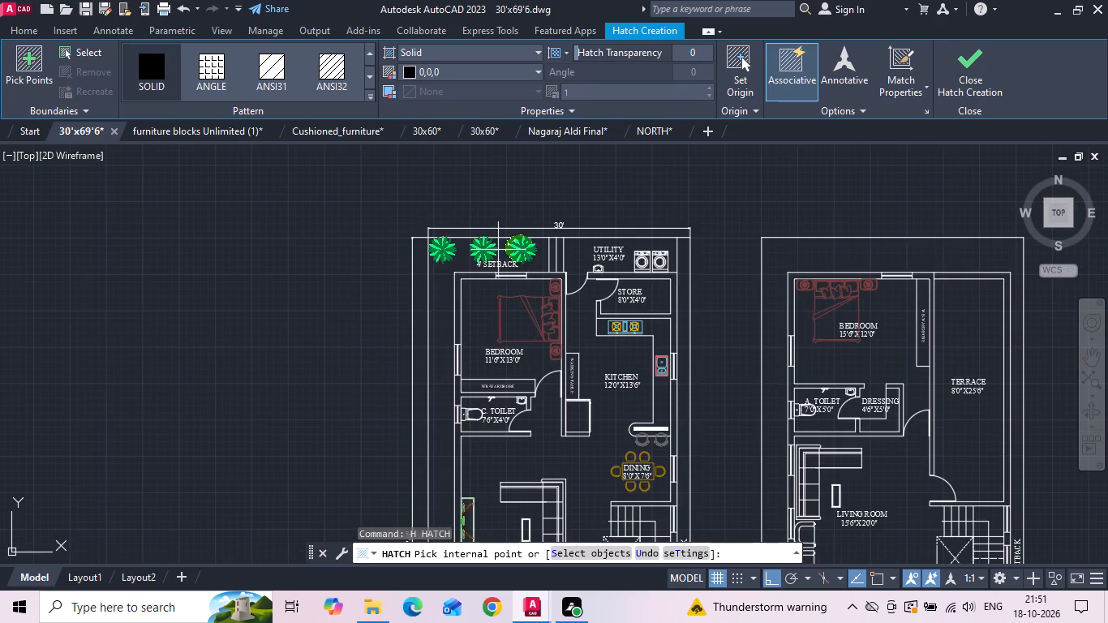
{"action": "scroll", "coordinate": [449, 294], "scroll_direction": "up", "scroll_amount": 1}
{"action": "left_click", "coordinate": [460, 284]}
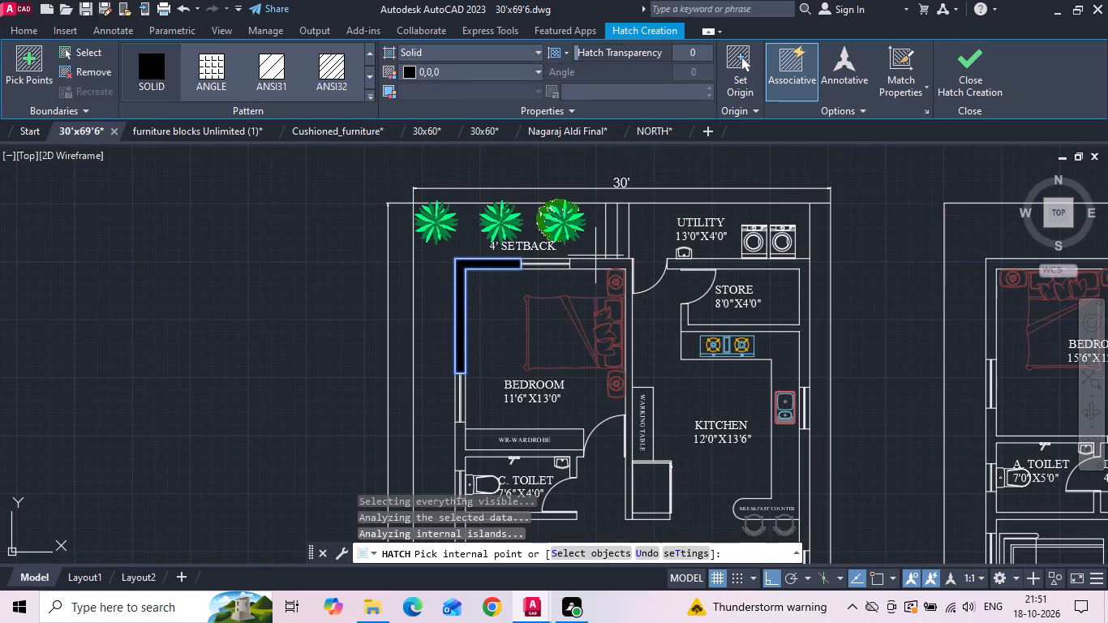
{"action": "left_click", "coordinate": [616, 264]}
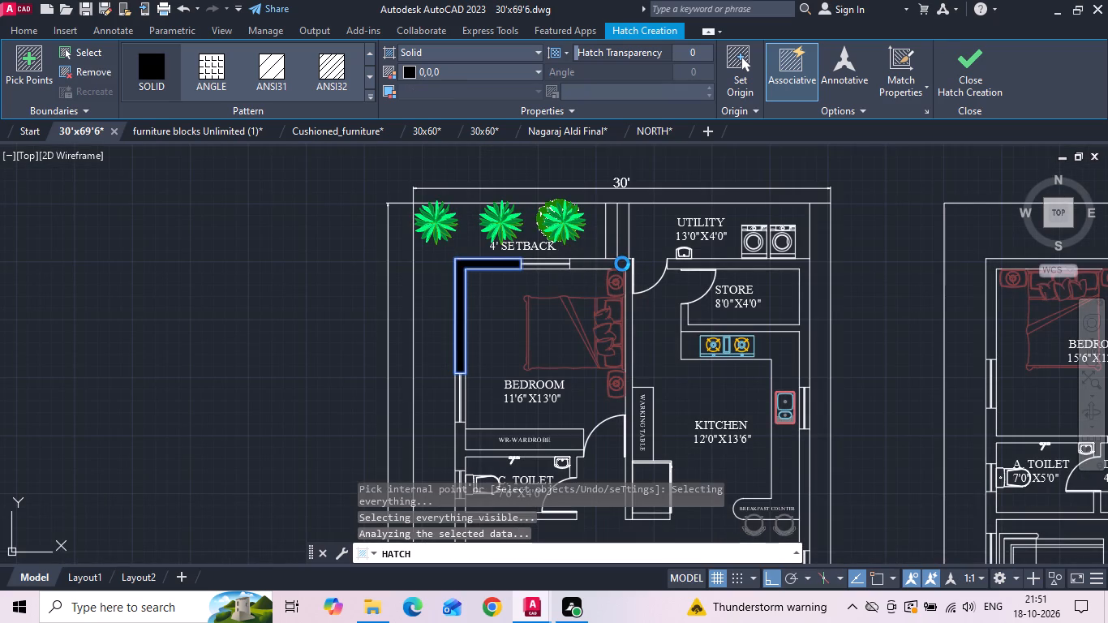
{"action": "key", "text": "ctrl+z"}
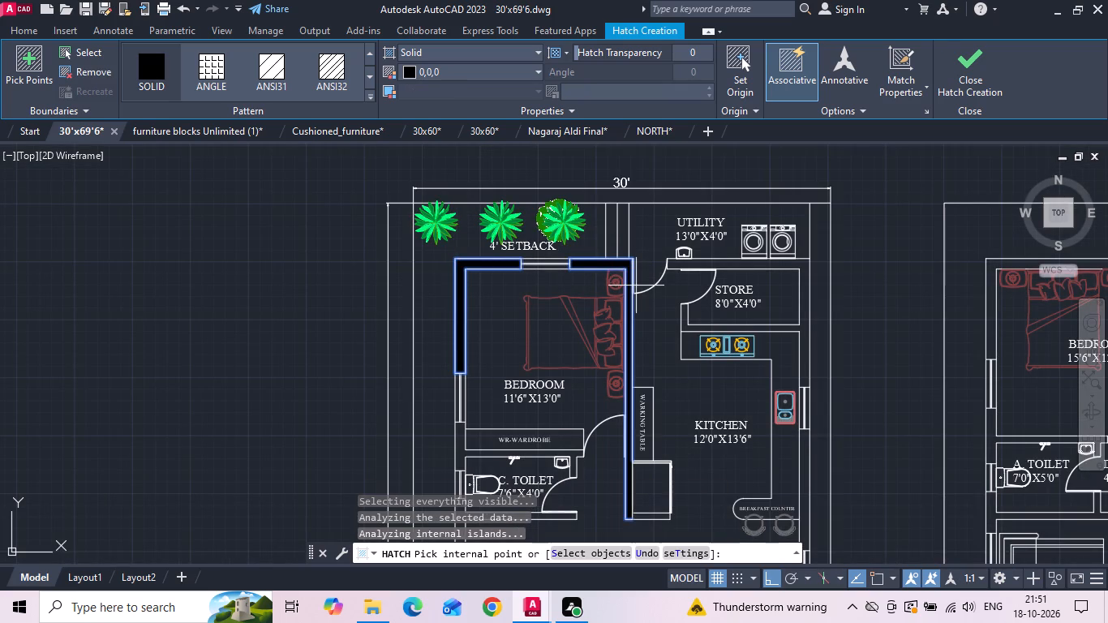
{"action": "middle_click_drag", "start_coordinate": [657, 358], "coordinate": [639, 298]}
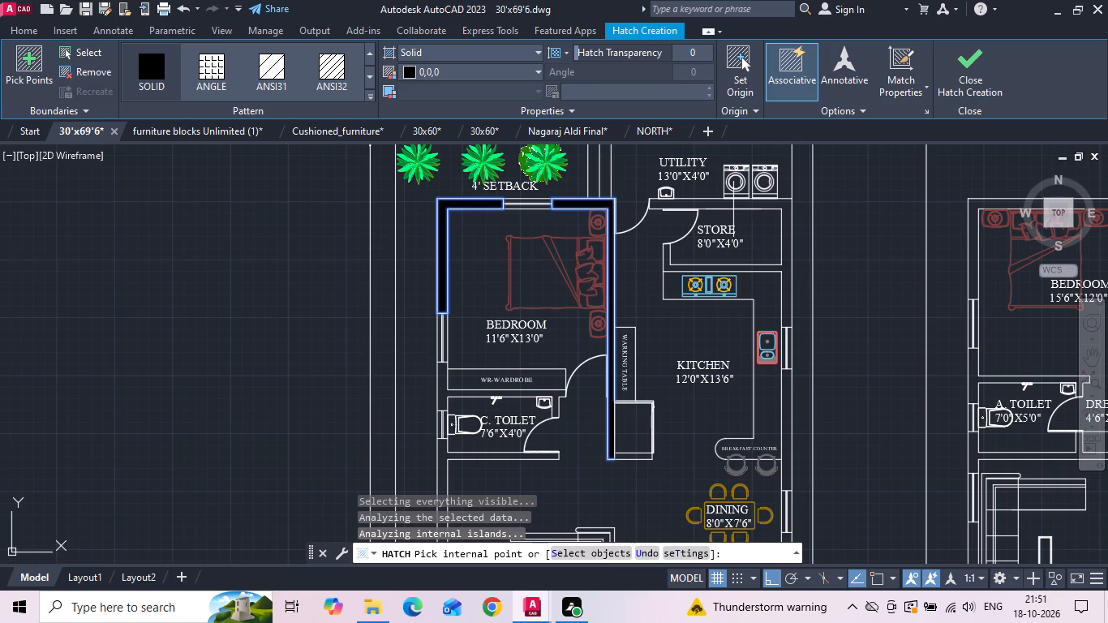
{"action": "left_click", "coordinate": [733, 204]}
Add the kitchen and dining outer walls, C. TOILET walls and living room setback-side wall to the ground-floor solid hatch.
{"action": "middle_click_drag", "start_coordinate": [721, 385], "coordinate": [718, 322]}
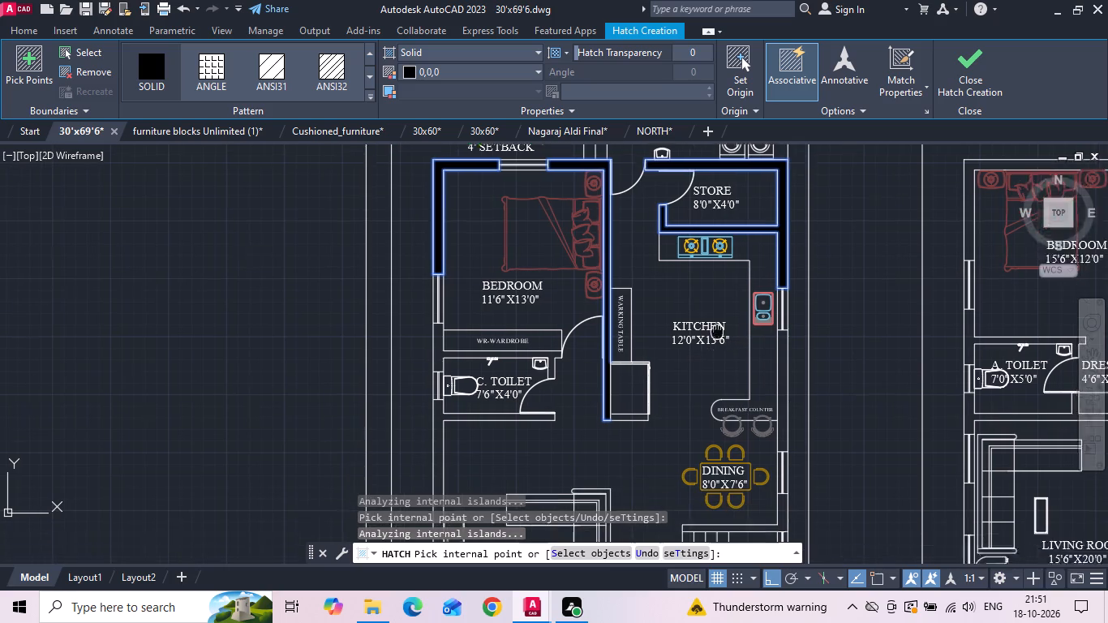
{"action": "middle_click_drag", "start_coordinate": [718, 322], "coordinate": [722, 297]}
{"action": "middle_click_drag", "start_coordinate": [752, 376], "coordinate": [732, 294]}
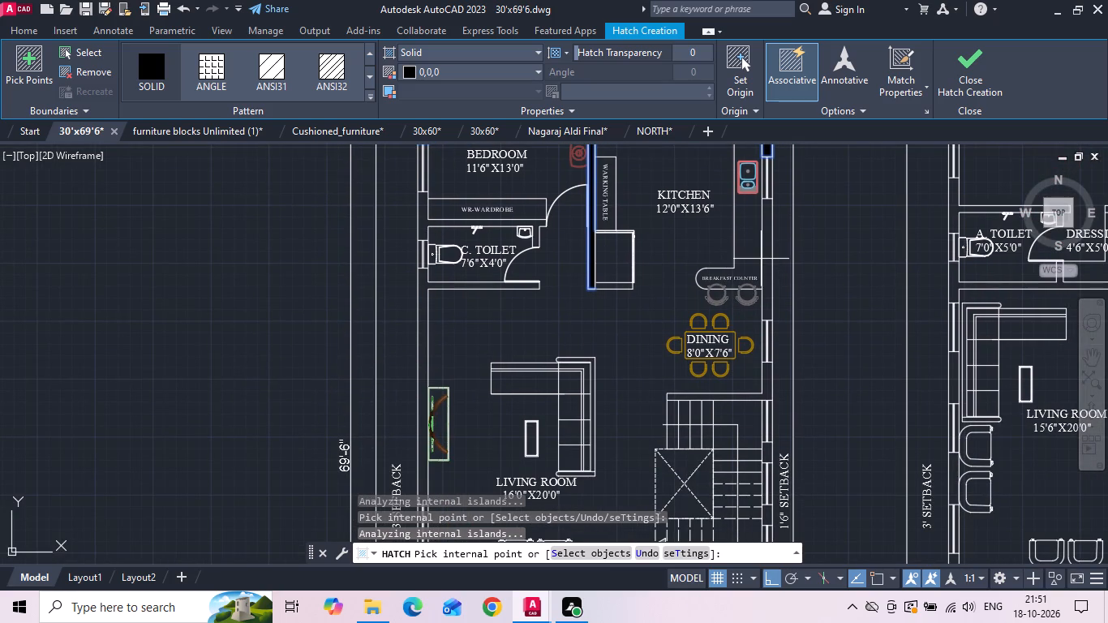
{"action": "left_click", "coordinate": [763, 251]}
{"action": "left_click", "coordinate": [767, 385]}
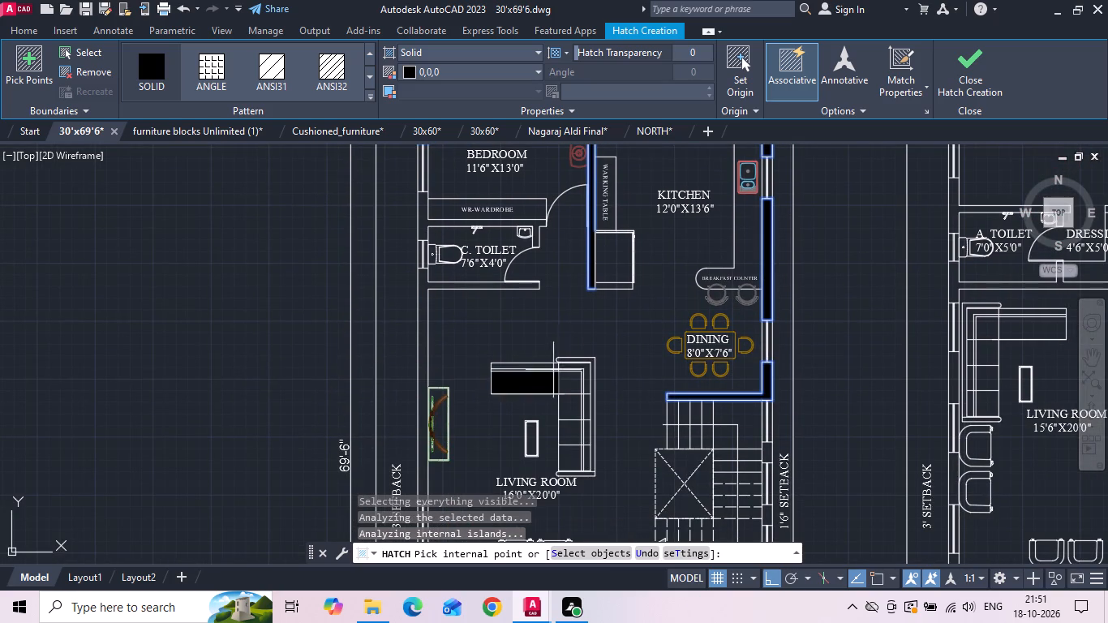
{"action": "left_click", "coordinate": [419, 217]}
{"action": "middle_click_drag", "start_coordinate": [479, 294], "coordinate": [508, 387]}
{"action": "scroll", "coordinate": [509, 390], "scroll_direction": "down", "scroll_amount": 1}
{"action": "middle_click_drag", "start_coordinate": [493, 359], "coordinate": [500, 187]}
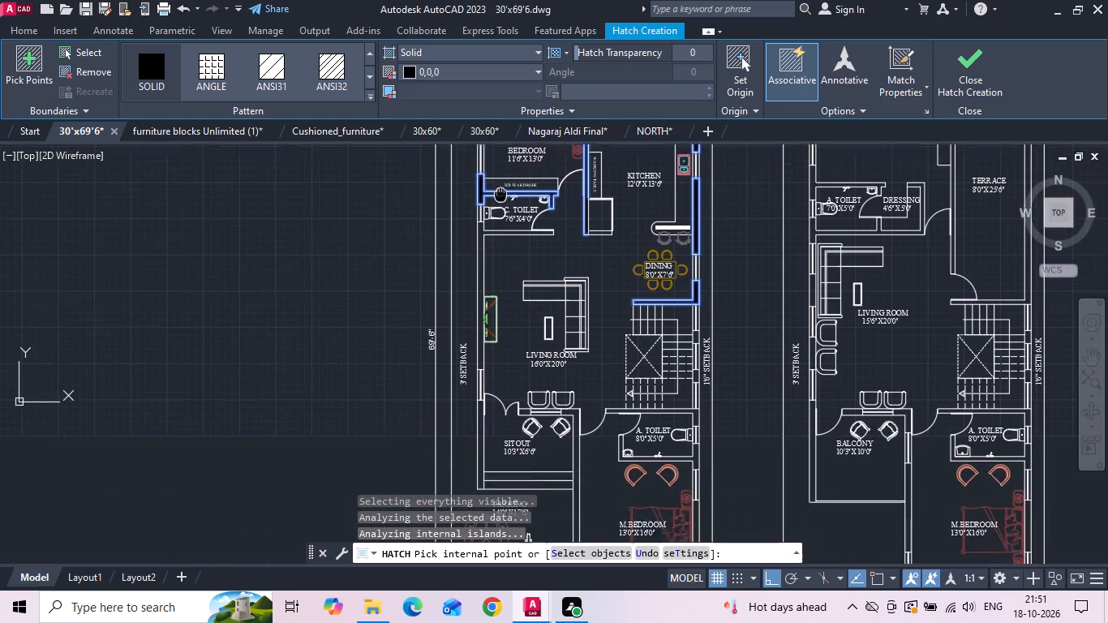
{"action": "middle_click_drag", "start_coordinate": [500, 187], "coordinate": [501, 178]}
{"action": "left_click", "coordinate": [480, 228]}
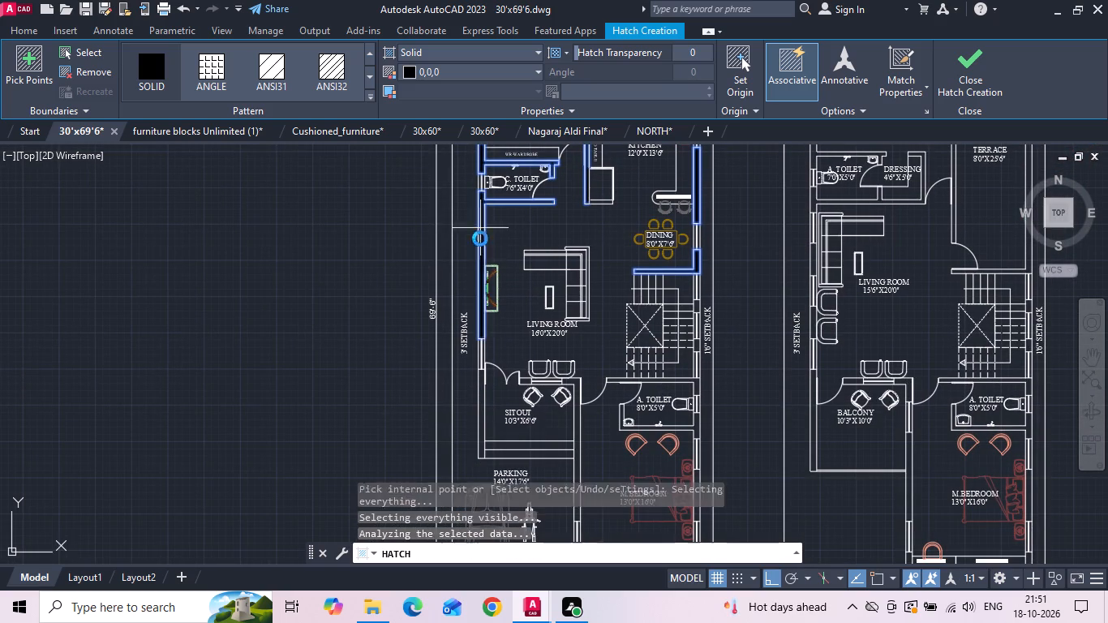
Add the walls enclosing the SITOUT and the A. TOILET beside the M.BEDROOM to the ground-floor solid hatch.
{"action": "left_click", "coordinate": [481, 414]}
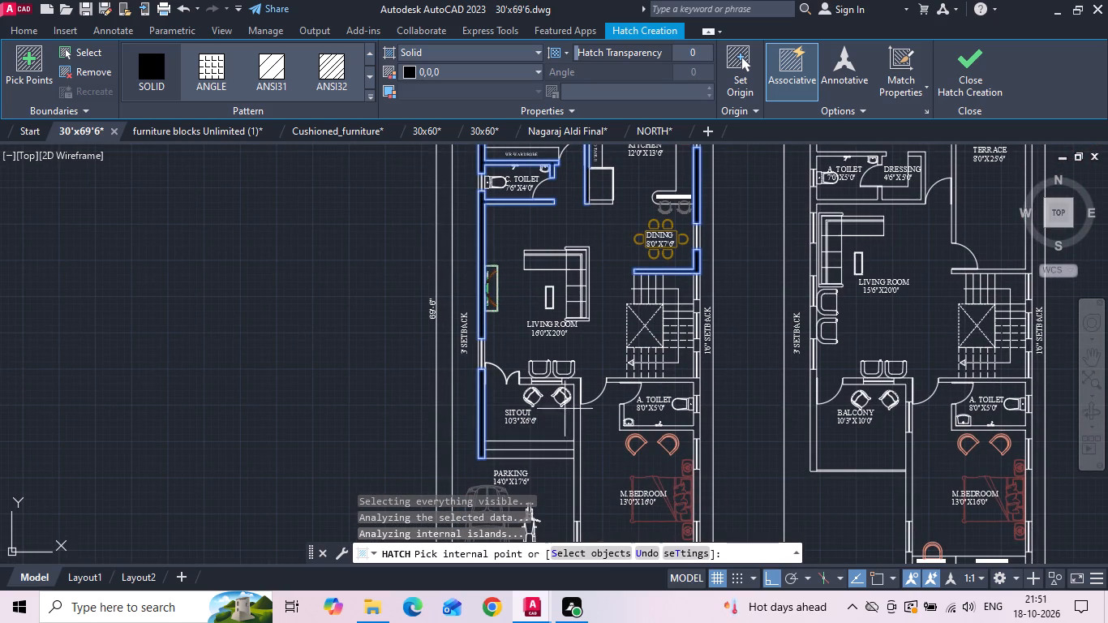
{"action": "scroll", "coordinate": [521, 389], "scroll_direction": "up", "scroll_amount": 3}
{"action": "left_click", "coordinate": [521, 373]}
{"action": "scroll", "coordinate": [528, 294], "scroll_direction": "down", "scroll_amount": 2}
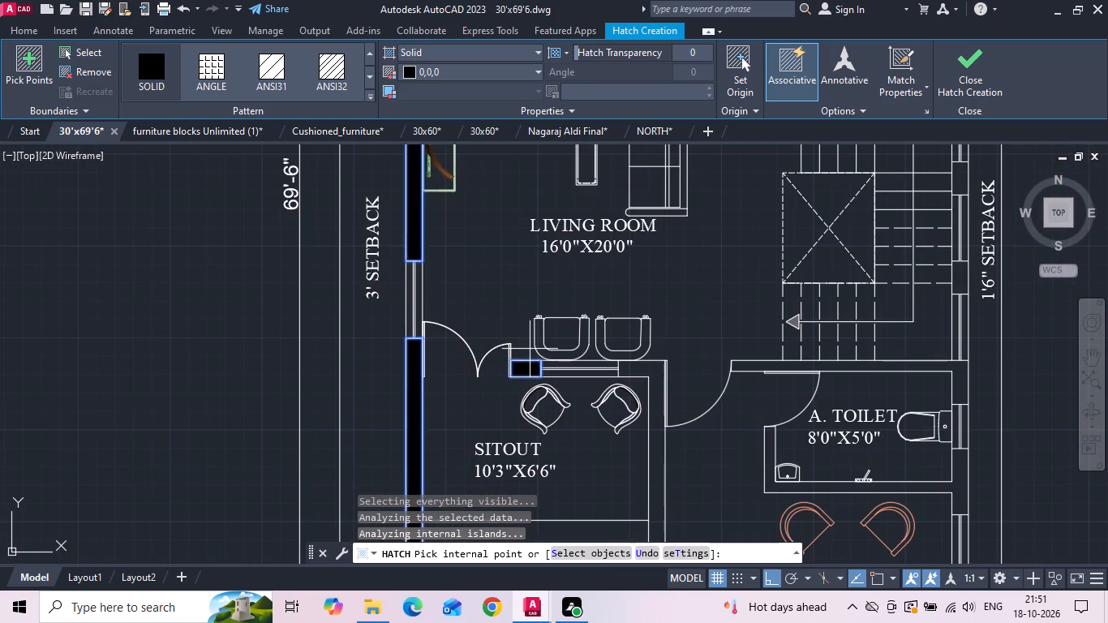
{"action": "middle_click_drag", "start_coordinate": [539, 311], "coordinate": [536, 270]}
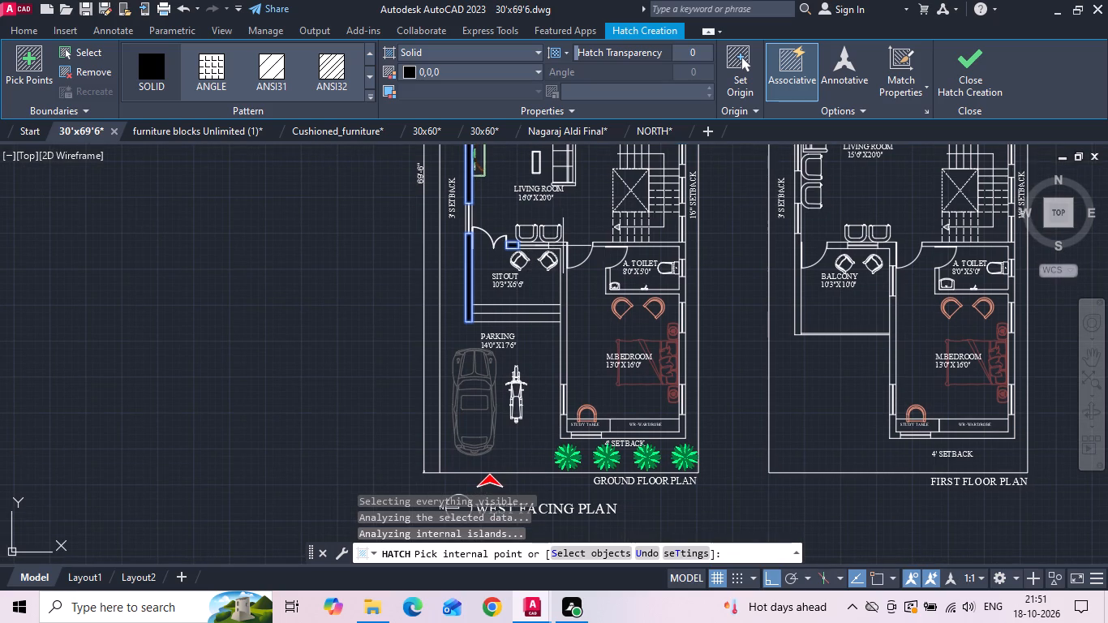
{"action": "left_click", "coordinate": [563, 250]}
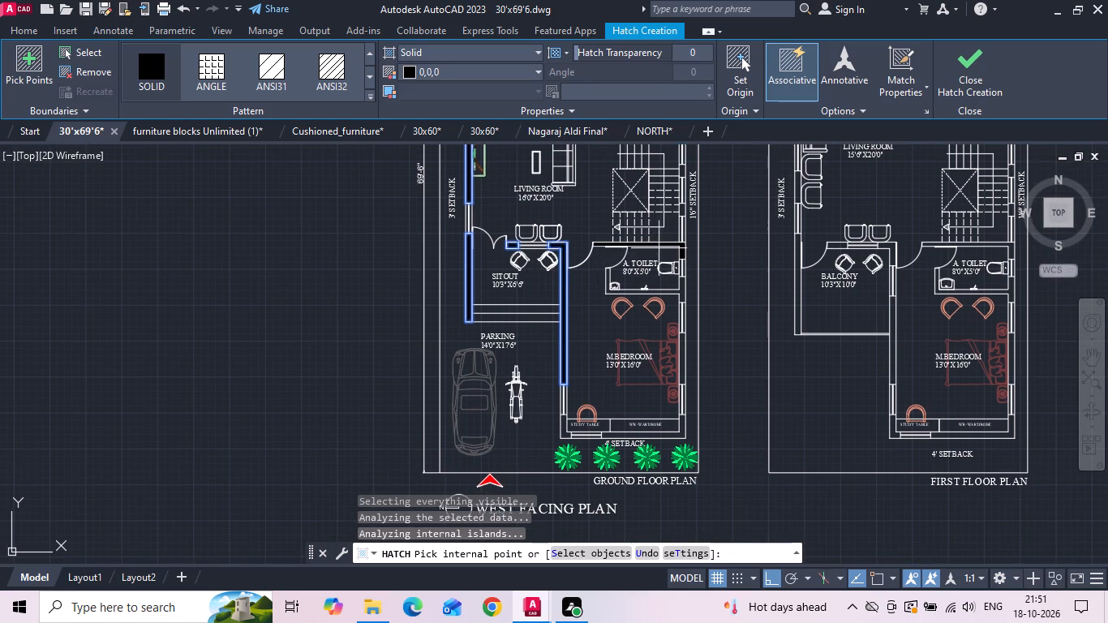
{"action": "scroll", "coordinate": [681, 247], "scroll_direction": "up", "scroll_amount": 2}
{"action": "left_click", "coordinate": [683, 248]}
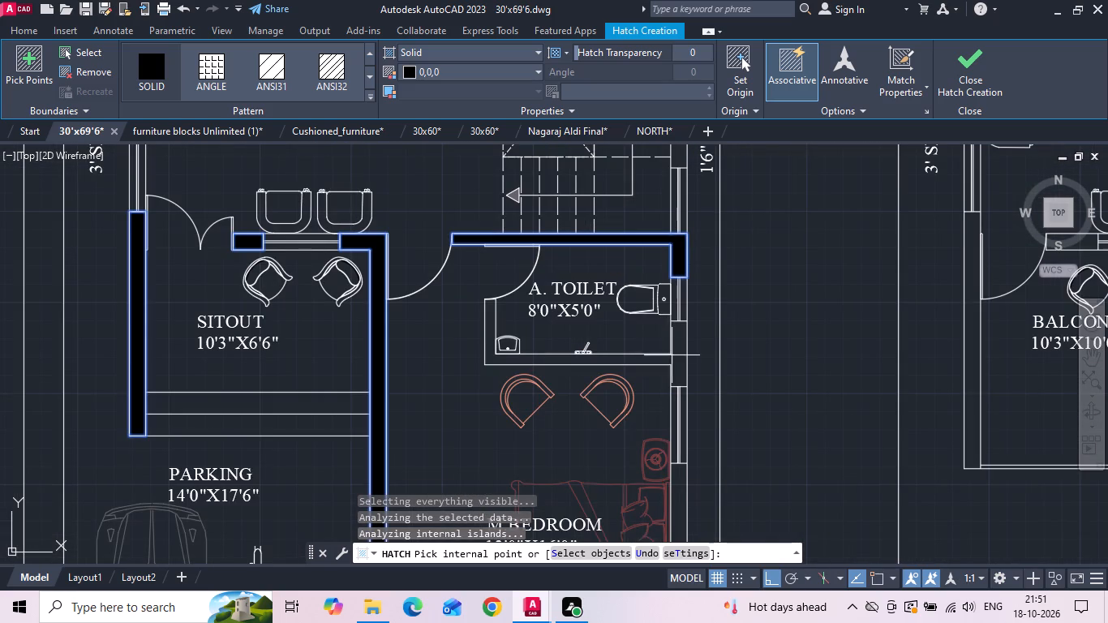
{"action": "left_click", "coordinate": [675, 359]}
Add the remaining M.BEDROOM outer walls, around the study table, wardrobe and bed, to the ground-floor solid hatch.
{"action": "scroll", "coordinate": [530, 252], "scroll_direction": "down", "scroll_amount": 2}
{"action": "scroll", "coordinate": [569, 426], "scroll_direction": "up", "scroll_amount": 2}
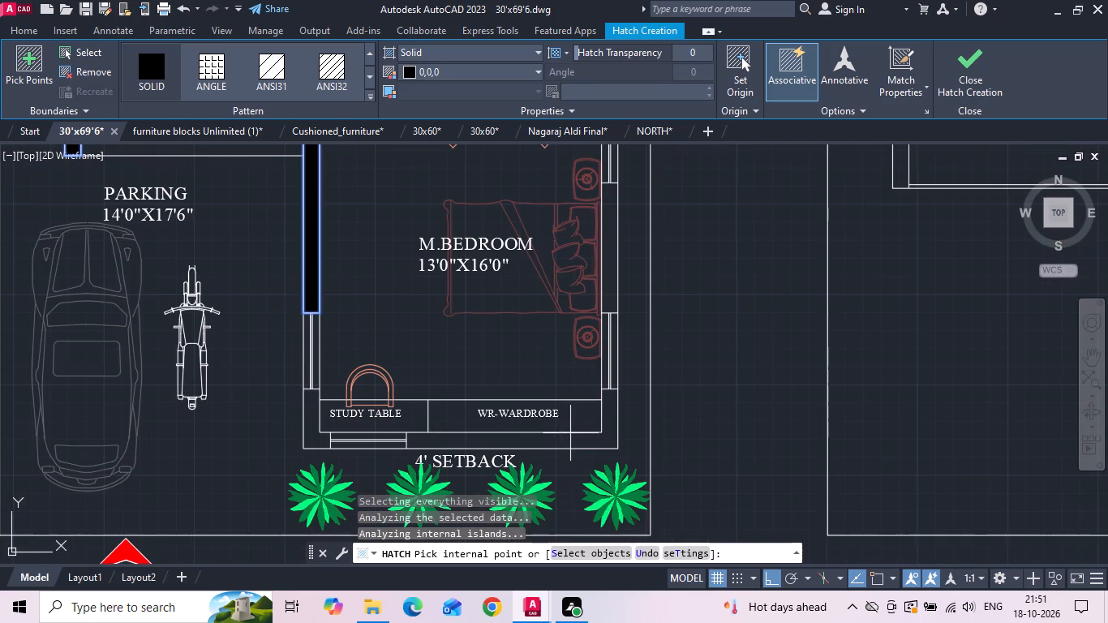
{"action": "left_click", "coordinate": [319, 438]}
{"action": "left_click", "coordinate": [449, 437]}
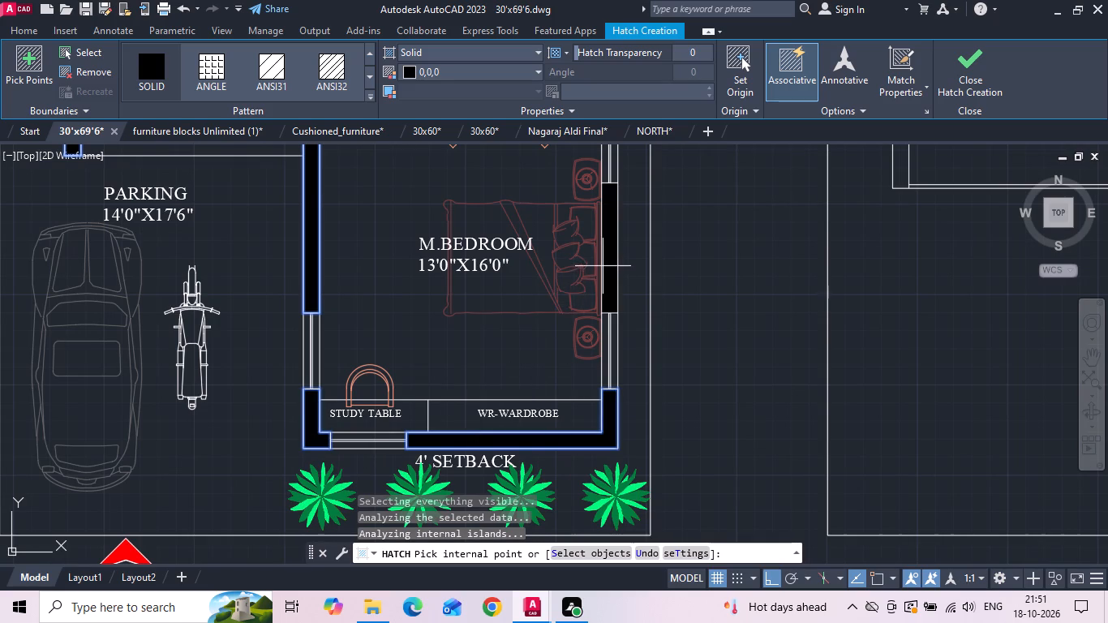
{"action": "left_click", "coordinate": [603, 264]}
Add the outer wall pieces between the staircase windows and finish the ground-floor wall hatch.
{"action": "middle_click_drag", "start_coordinate": [606, 248], "coordinate": [619, 524]}
{"action": "middle_click_drag", "start_coordinate": [565, 319], "coordinate": [557, 509]}
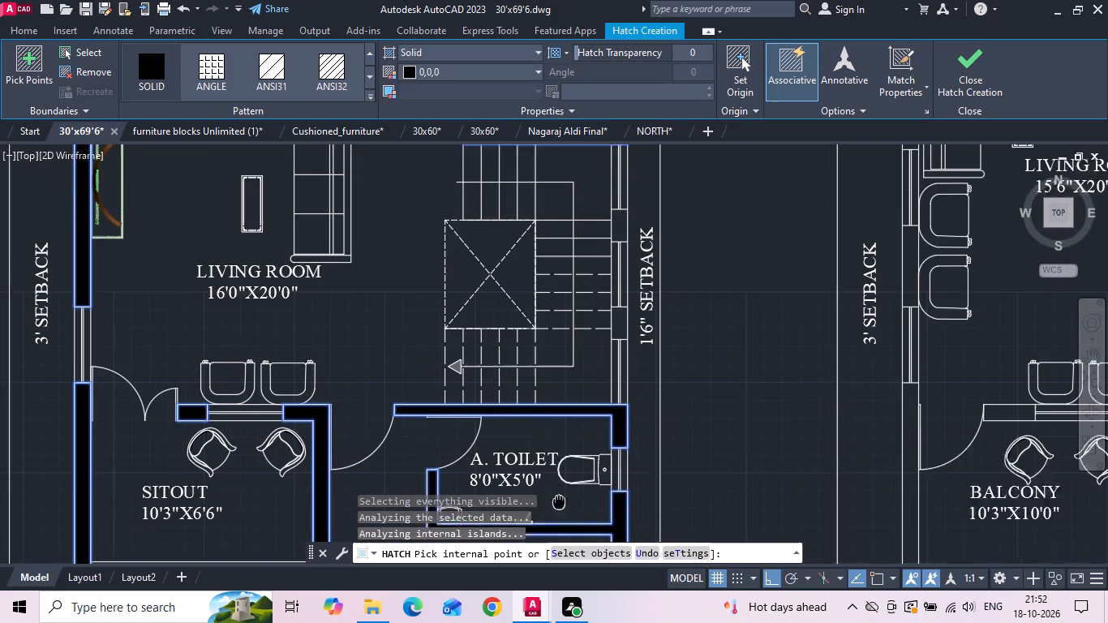
{"action": "middle_click_drag", "start_coordinate": [557, 509], "coordinate": [556, 512]}
{"action": "left_click", "coordinate": [615, 349]}
{"action": "left_click", "coordinate": [612, 252]}
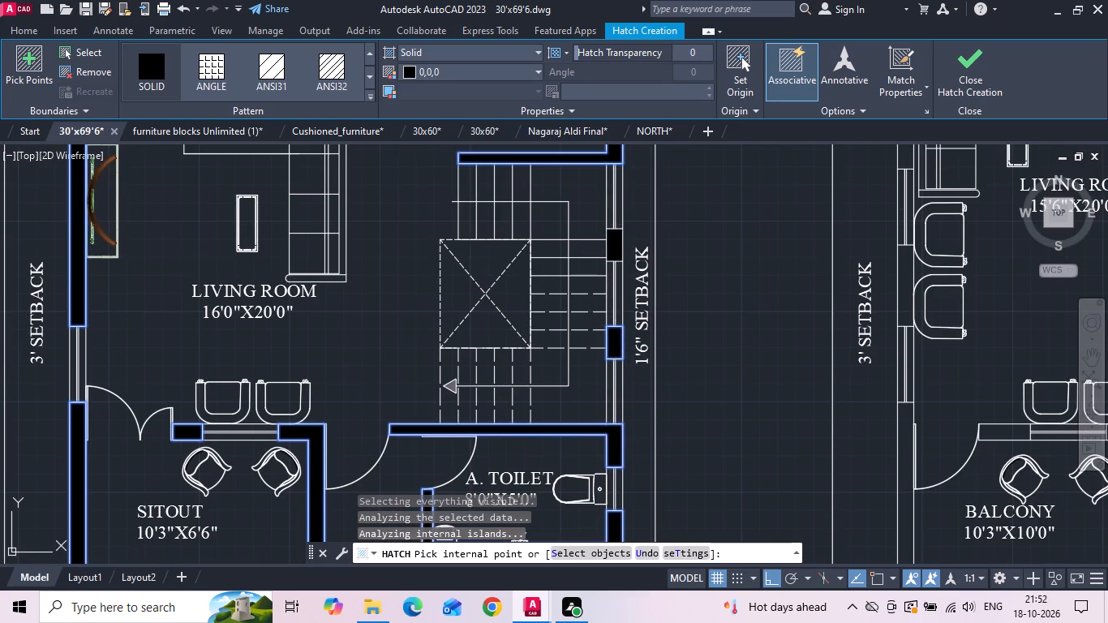
{"action": "scroll", "coordinate": [548, 428], "scroll_direction": "down", "scroll_amount": 2}
{"action": "scroll", "coordinate": [522, 218], "scroll_direction": "up", "scroll_amount": 2}
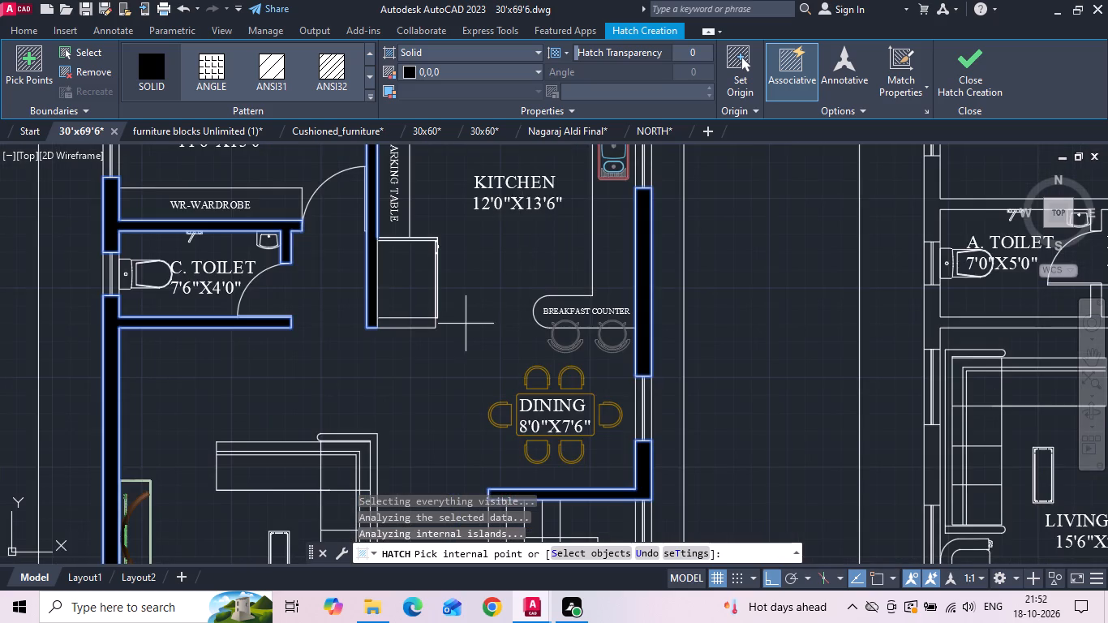
{"action": "scroll", "coordinate": [460, 406], "scroll_direction": "down", "scroll_amount": 2}
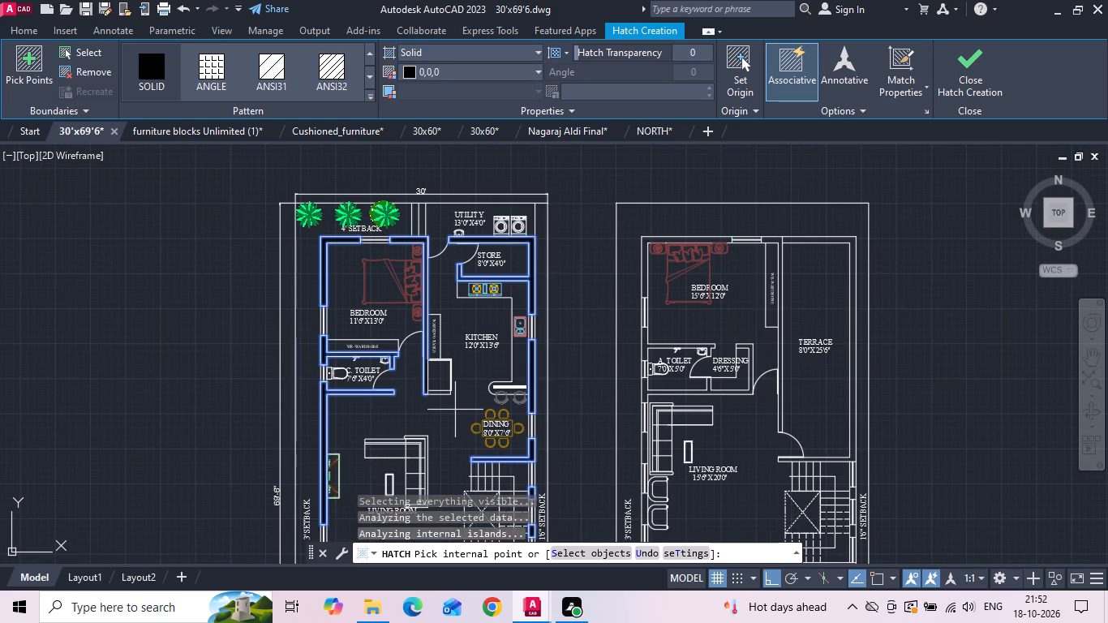
{"action": "middle_click_drag", "start_coordinate": [446, 379], "coordinate": [432, 272]}
{"action": "key", "text": "space"}
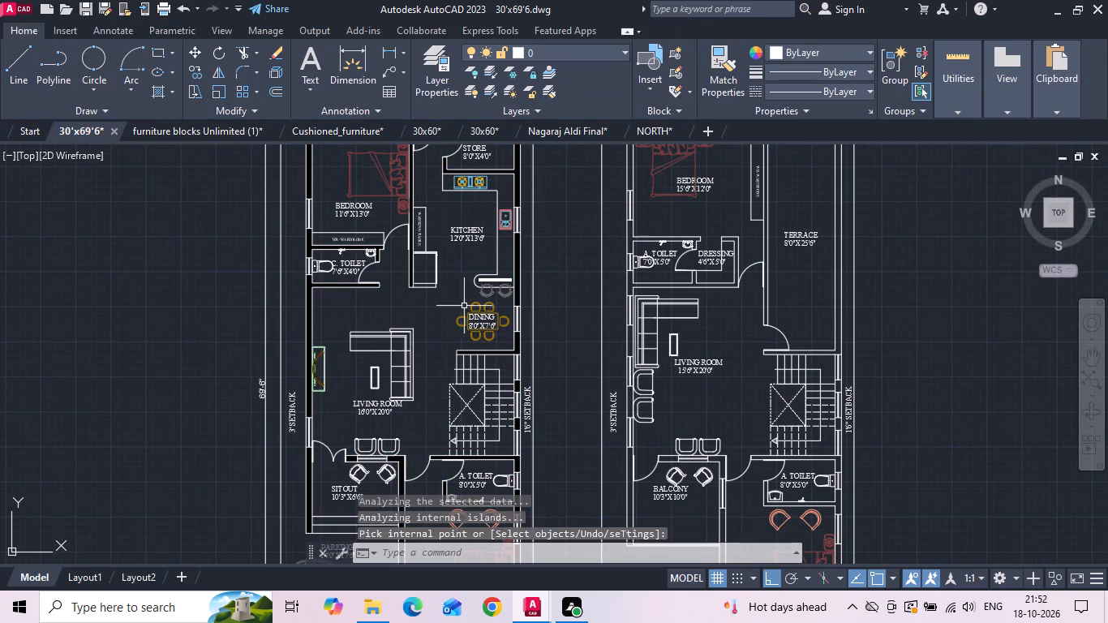
Start another solid black hatch on the furnished first-floor plan, filling the window-side walls of the 15'6"X12'0" bedroom and the A. TOILET and DRESSING walls.
{"action": "key", "text": "space"}
{"action": "middle_click_drag", "start_coordinate": [637, 260], "coordinate": [556, 410]}
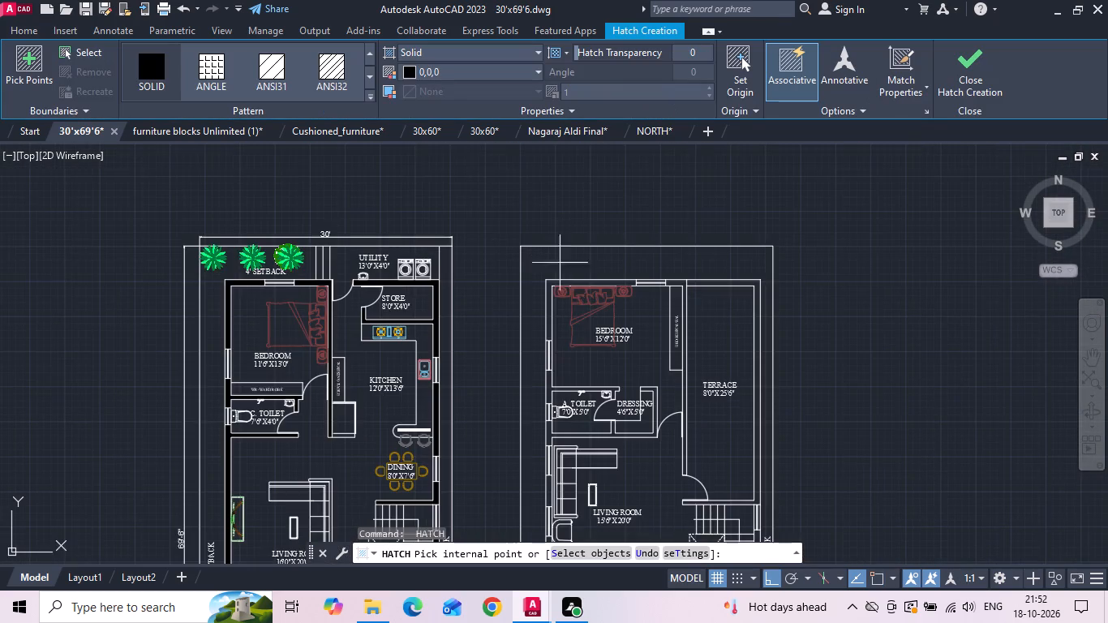
{"action": "scroll", "coordinate": [566, 299], "scroll_direction": "up", "scroll_amount": 2}
{"action": "left_click", "coordinate": [560, 256]}
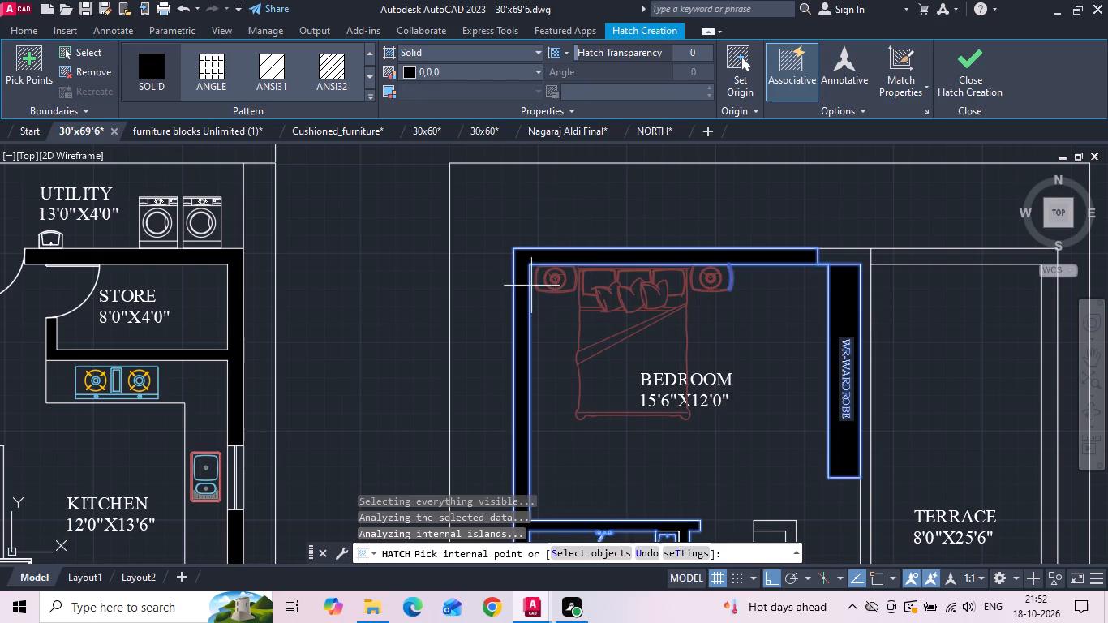
{"action": "scroll", "coordinate": [484, 233], "scroll_direction": "down", "scroll_amount": 1}
{"action": "key", "text": "ctrl+z"}
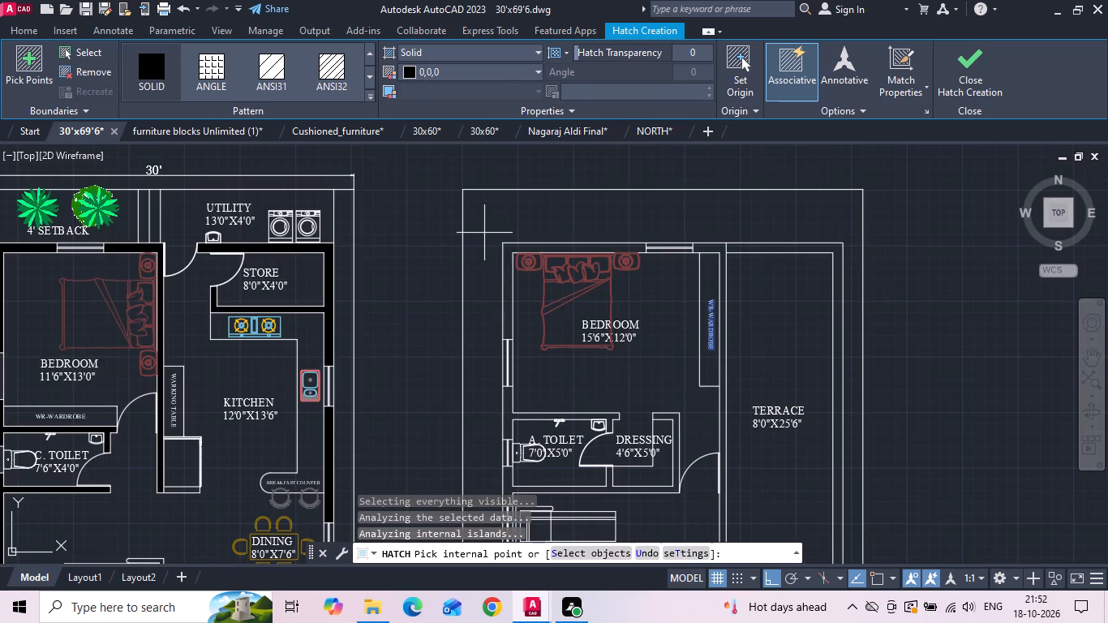
{"action": "left_click", "coordinate": [510, 285]}
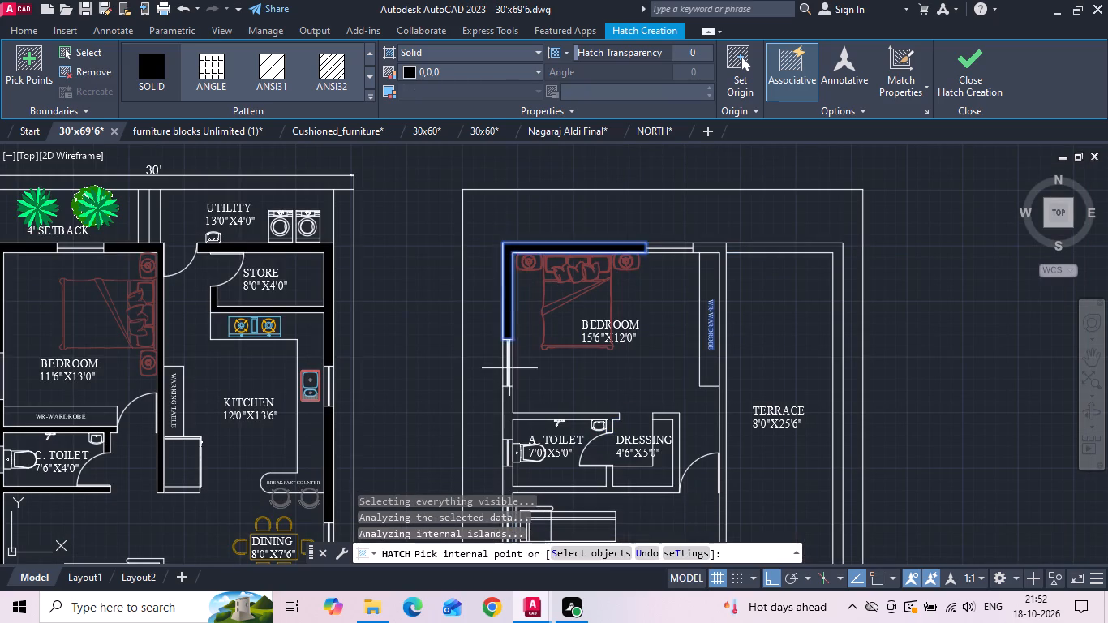
{"action": "middle_click_drag", "start_coordinate": [501, 335], "coordinate": [485, 251]}
{"action": "left_click", "coordinate": [490, 326]}
{"action": "middle_click_drag", "start_coordinate": [502, 307], "coordinate": [488, 238]}
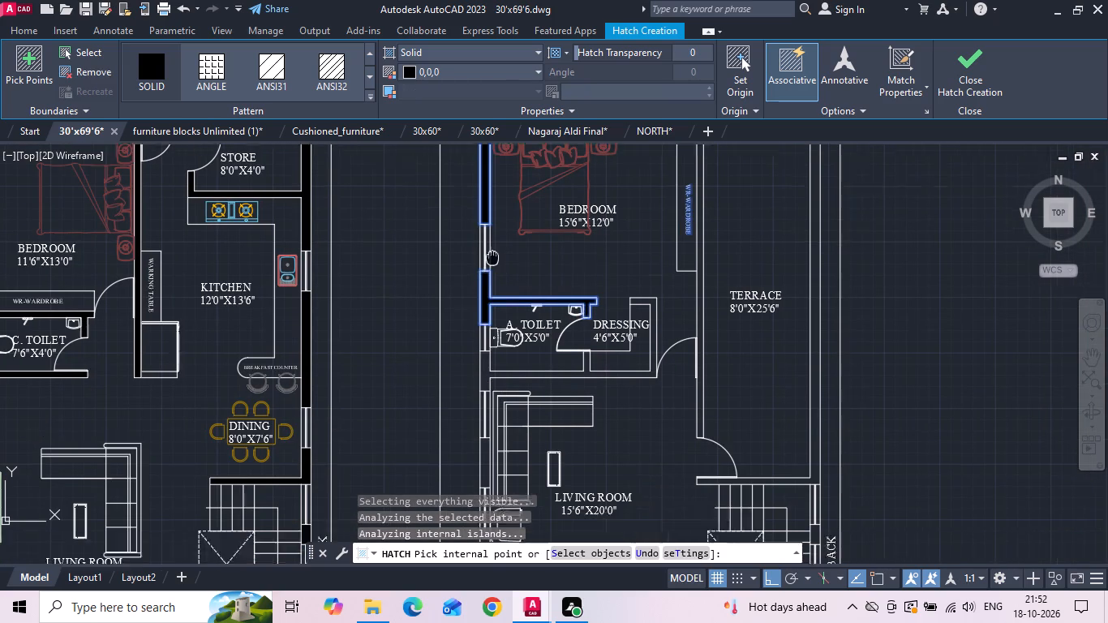
{"action": "middle_click_drag", "start_coordinate": [488, 238], "coordinate": [485, 215]}
{"action": "left_click", "coordinate": [475, 305]}
Add the two outer wall pieces between the LIVING ROOM windows, beside the sofa and chairs, to the first-floor solid hatch.
{"action": "middle_click_drag", "start_coordinate": [512, 300], "coordinate": [495, 216]}
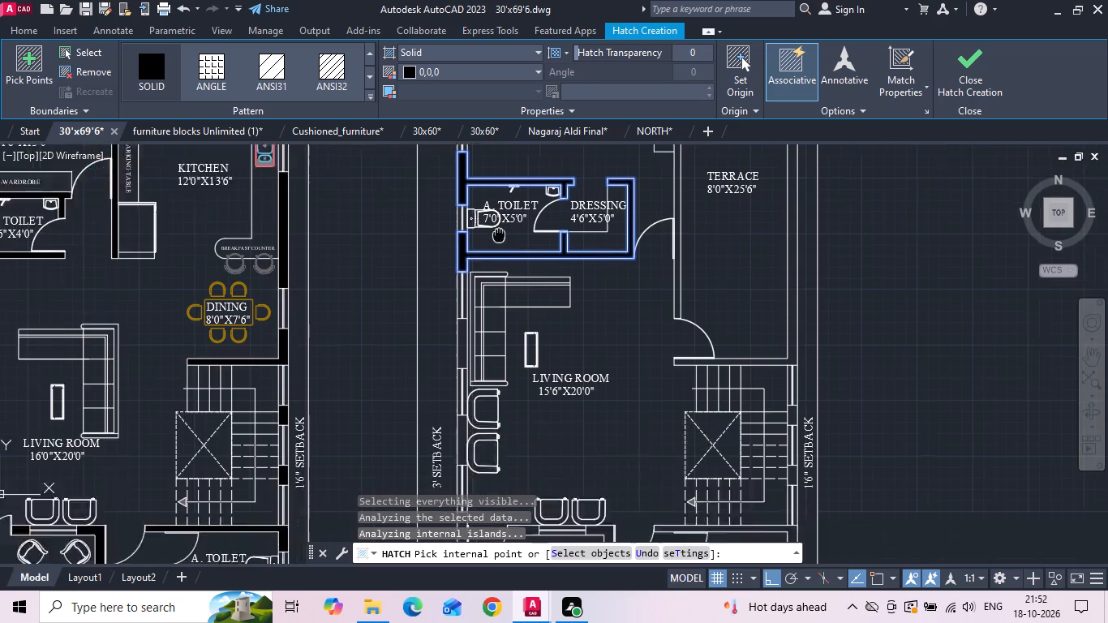
{"action": "middle_click_drag", "start_coordinate": [495, 216], "coordinate": [492, 166]}
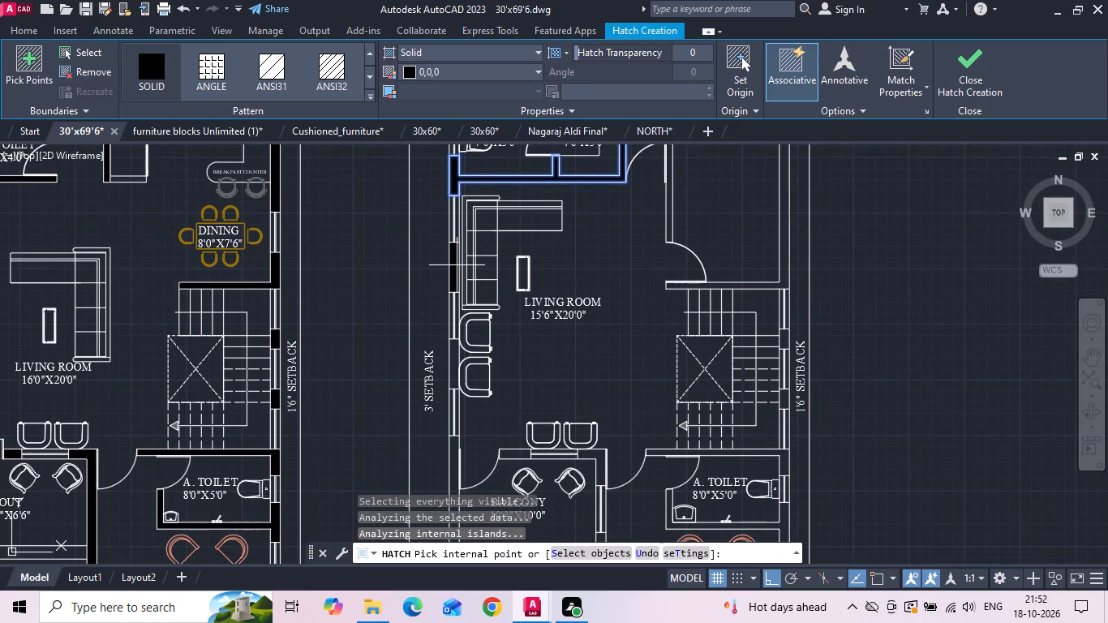
{"action": "left_click", "coordinate": [457, 265]}
{"action": "left_click", "coordinate": [454, 364]}
Add the BALCONY side wall, the wall pieces around its window, and the adjoining A. TOILET walls to the first-floor hatch.
{"action": "middle_click_drag", "start_coordinate": [453, 358], "coordinate": [444, 187]}
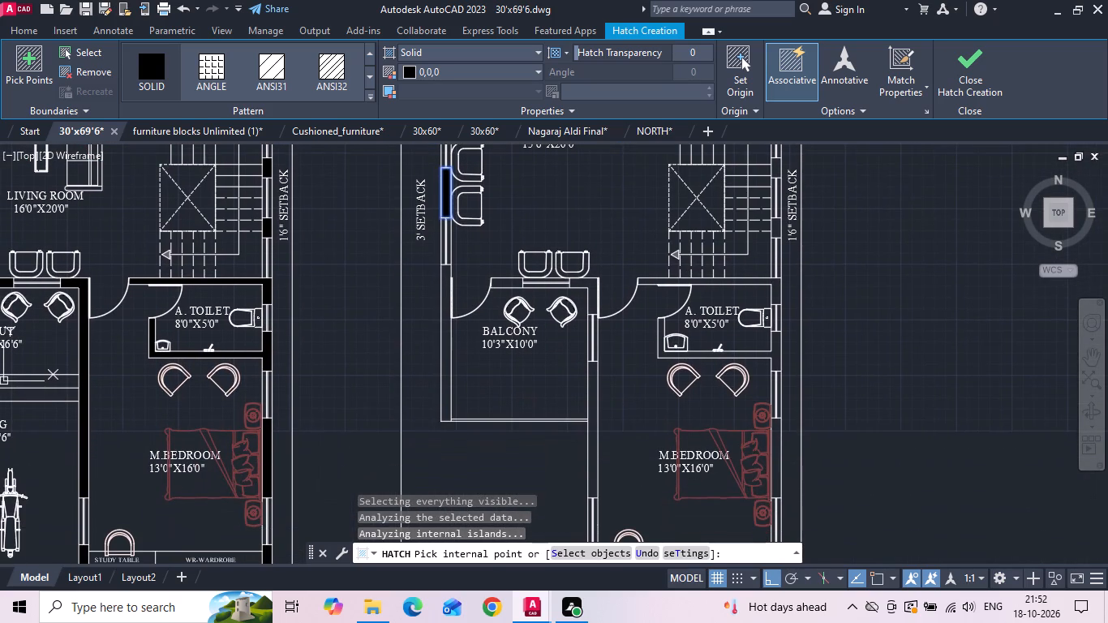
{"action": "left_click", "coordinate": [446, 293]}
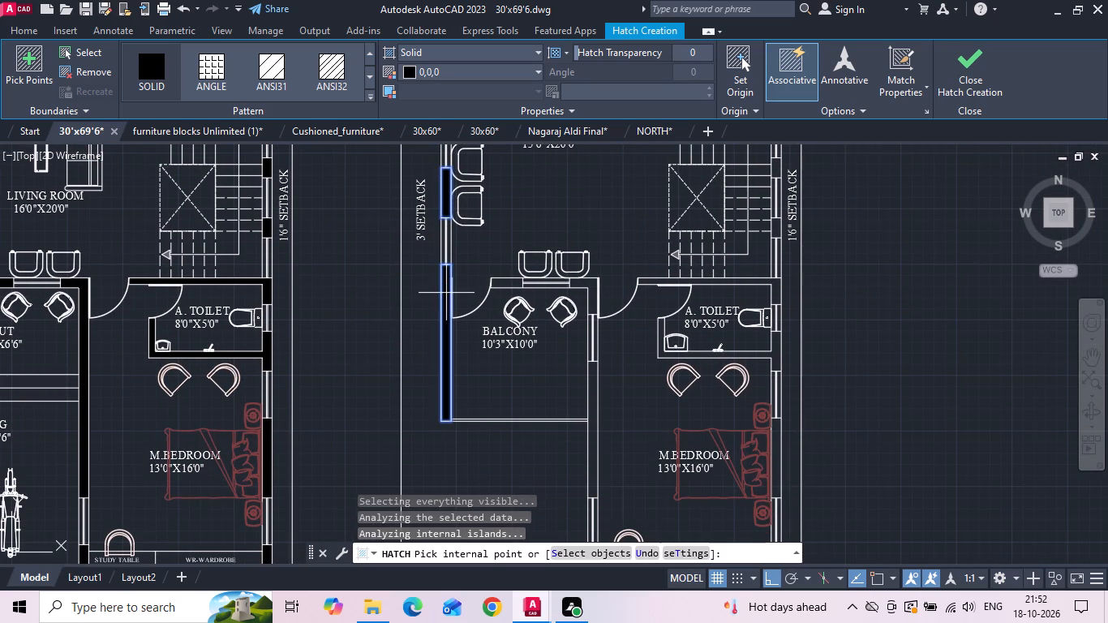
{"action": "left_click", "coordinate": [498, 281]}
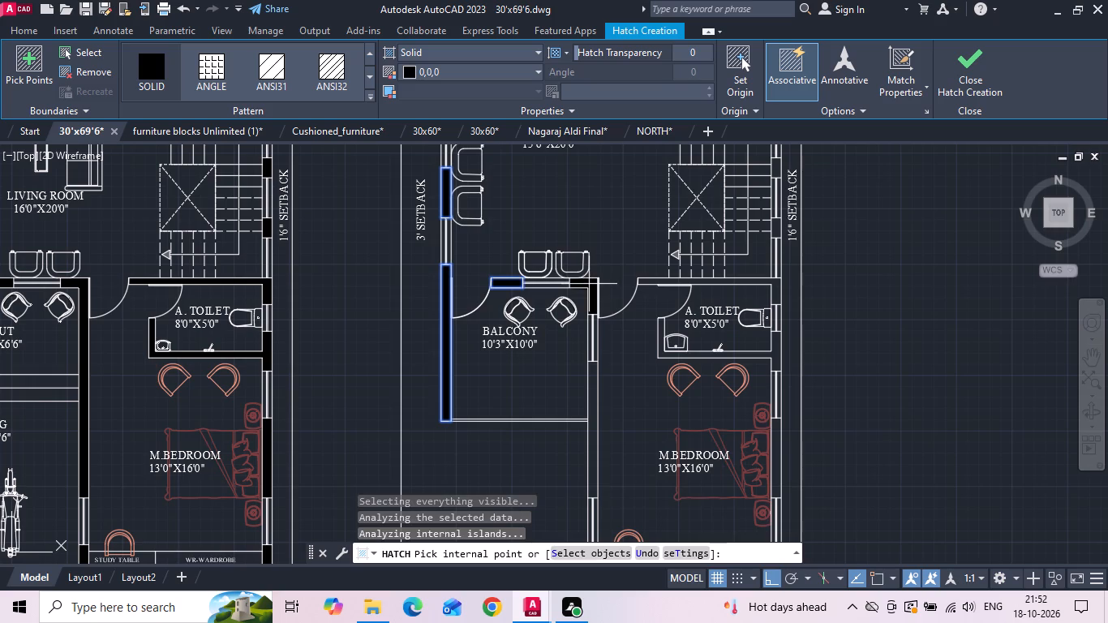
{"action": "left_click", "coordinate": [589, 284]}
{"action": "left_click", "coordinate": [668, 284]}
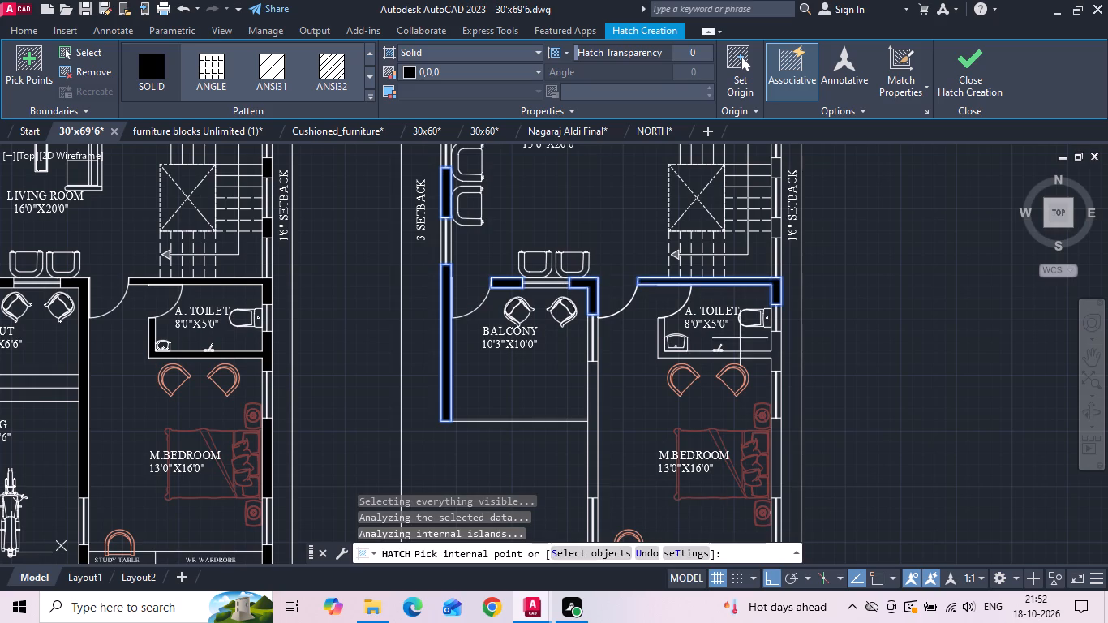
{"action": "left_click", "coordinate": [774, 352]}
Add the first-floor M.BEDROOM walls, around the balcony side, study table, wardrobe and bed, to the solid hatch.
{"action": "middle_click_drag", "start_coordinate": [655, 364], "coordinate": [594, 217]}
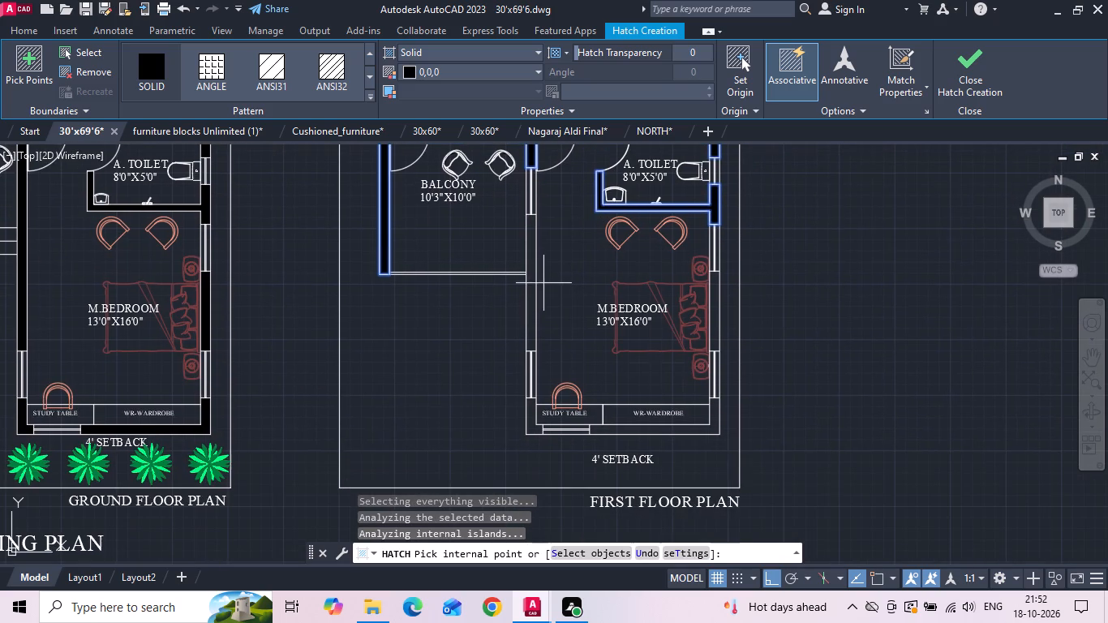
{"action": "left_click", "coordinate": [530, 300]}
{"action": "left_click", "coordinate": [529, 410]}
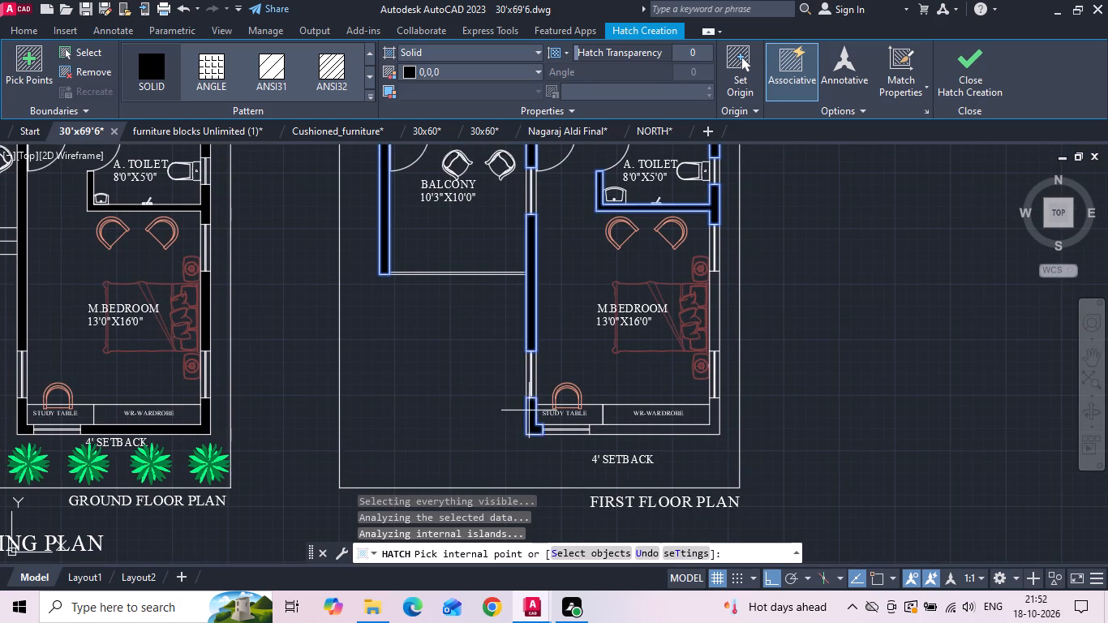
{"action": "left_click", "coordinate": [612, 433]}
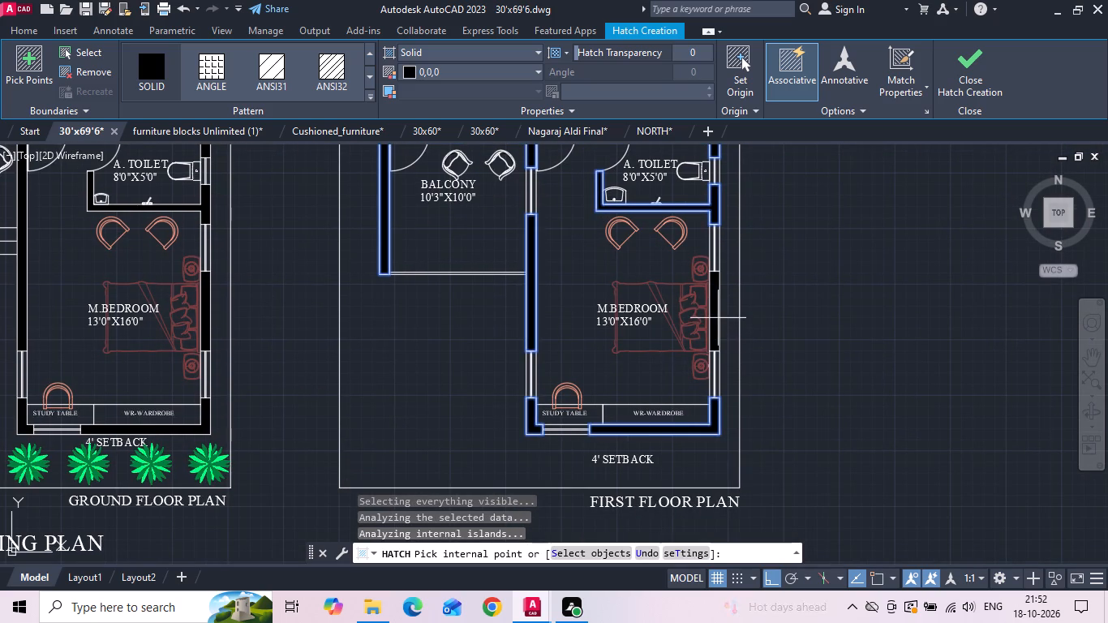
{"action": "left_click", "coordinate": [715, 314]}
Add the two outer wall pieces between the staircase windows to the first-floor solid hatch.
{"action": "middle_click_drag", "start_coordinate": [659, 268], "coordinate": [646, 471]}
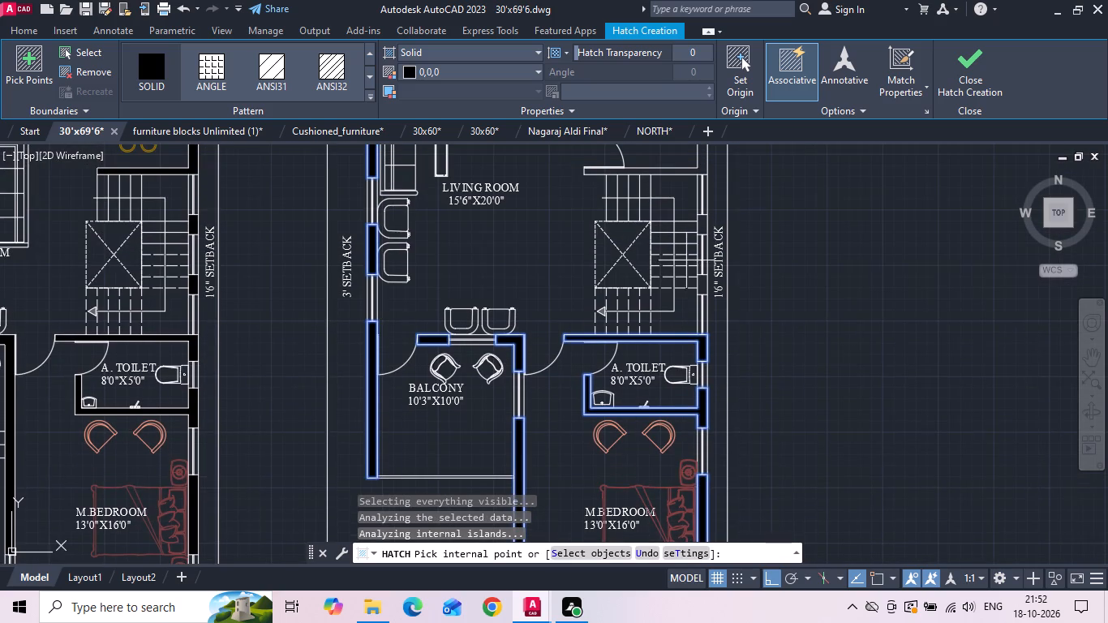
{"action": "scroll", "coordinate": [699, 274], "scroll_direction": "up", "scroll_amount": 2}
{"action": "left_click", "coordinate": [702, 295]}
{"action": "middle_click_drag", "start_coordinate": [704, 303], "coordinate": [678, 485]}
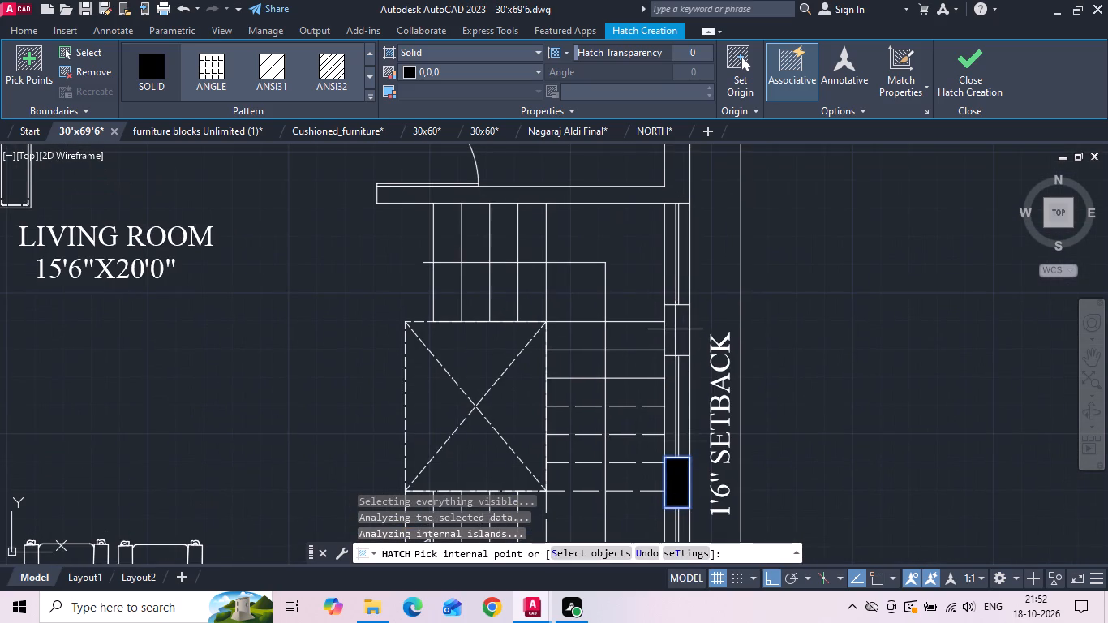
{"action": "left_click", "coordinate": [676, 328]}
{"action": "key", "text": "ctrl+z"}
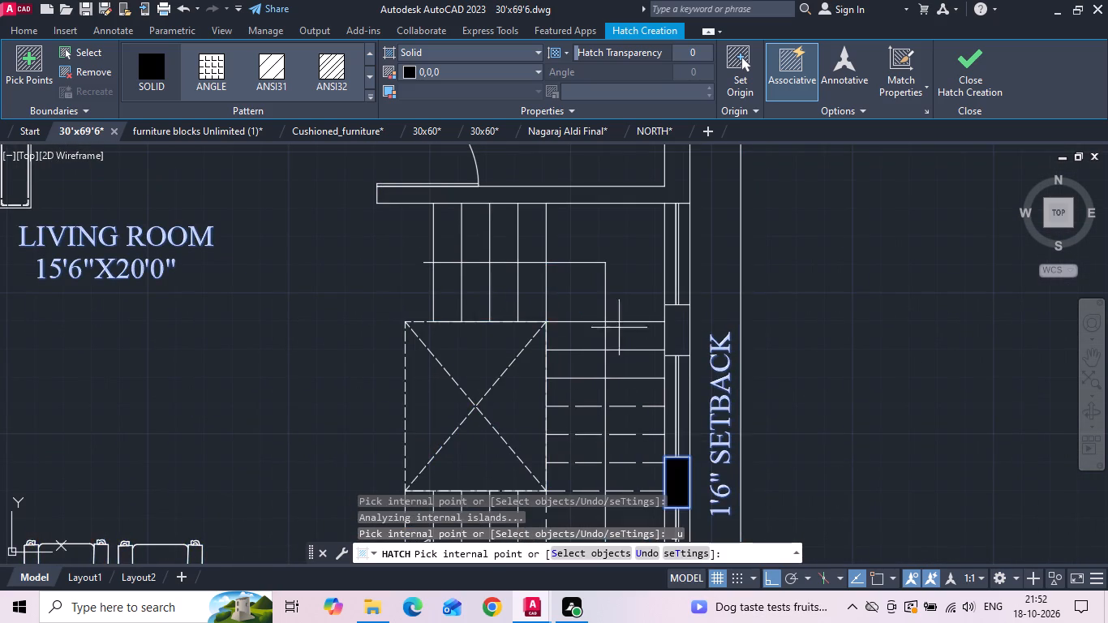
{"action": "scroll", "coordinate": [621, 328], "scroll_direction": "down", "scroll_amount": 1}
{"action": "left_click", "coordinate": [659, 335]}
Add the wall separating the 15'6"X12'0" bedroom and its wardrobe from the TERRACE to the first-floor hatch.
{"action": "middle_click_drag", "start_coordinate": [619, 346], "coordinate": [617, 505]}
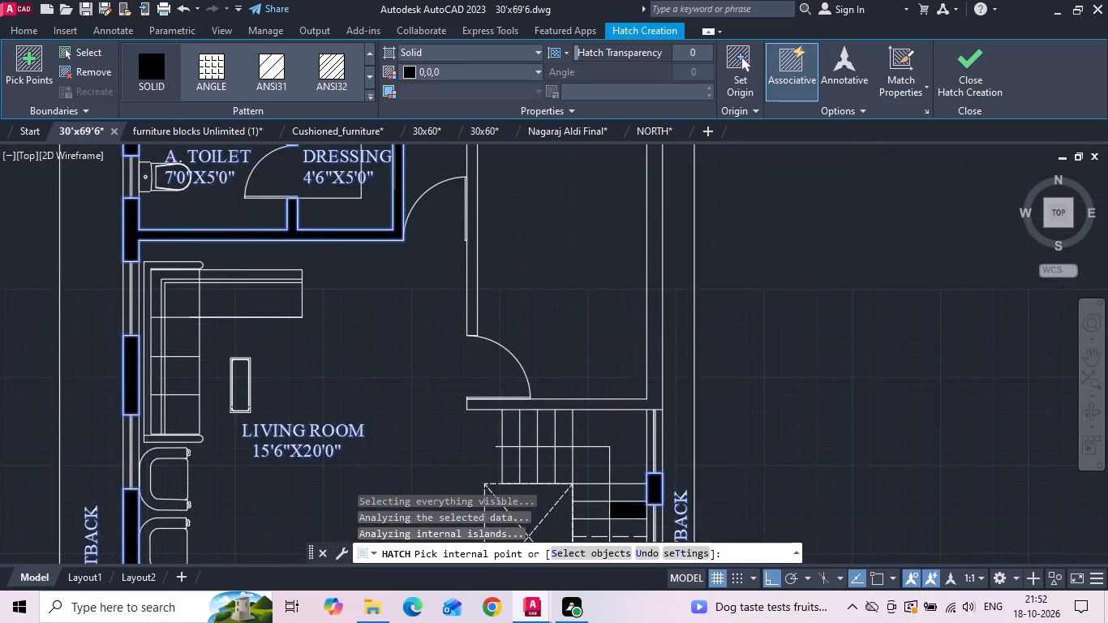
{"action": "scroll", "coordinate": [616, 506], "scroll_direction": "down", "scroll_amount": 1}
{"action": "middle_click_drag", "start_coordinate": [649, 372], "coordinate": [650, 400]}
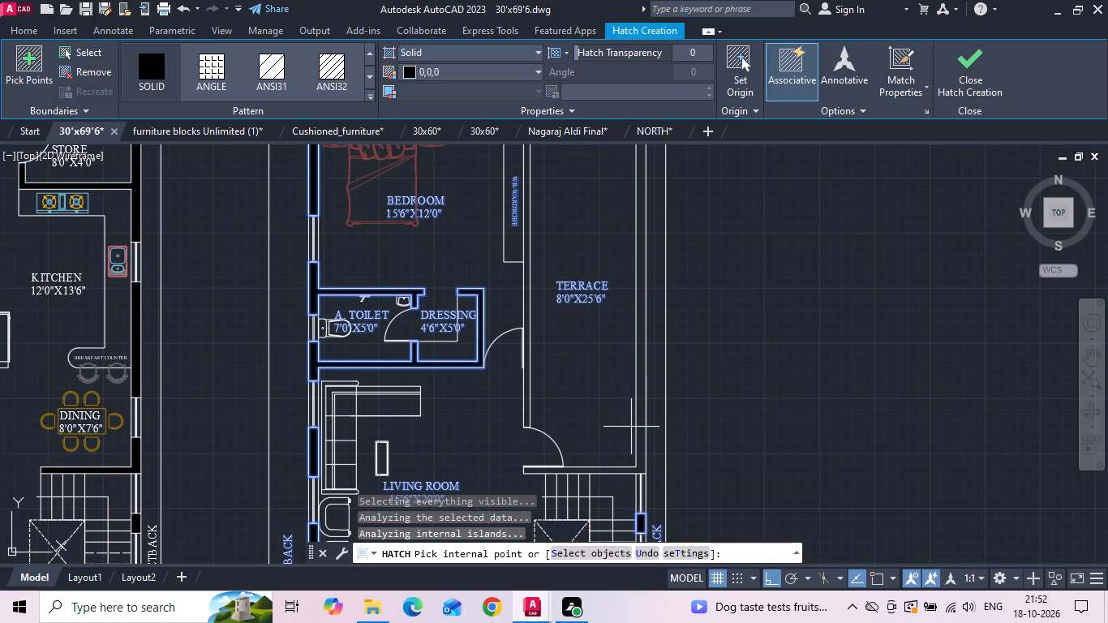
{"action": "middle_click_drag", "start_coordinate": [537, 405], "coordinate": [547, 516]}
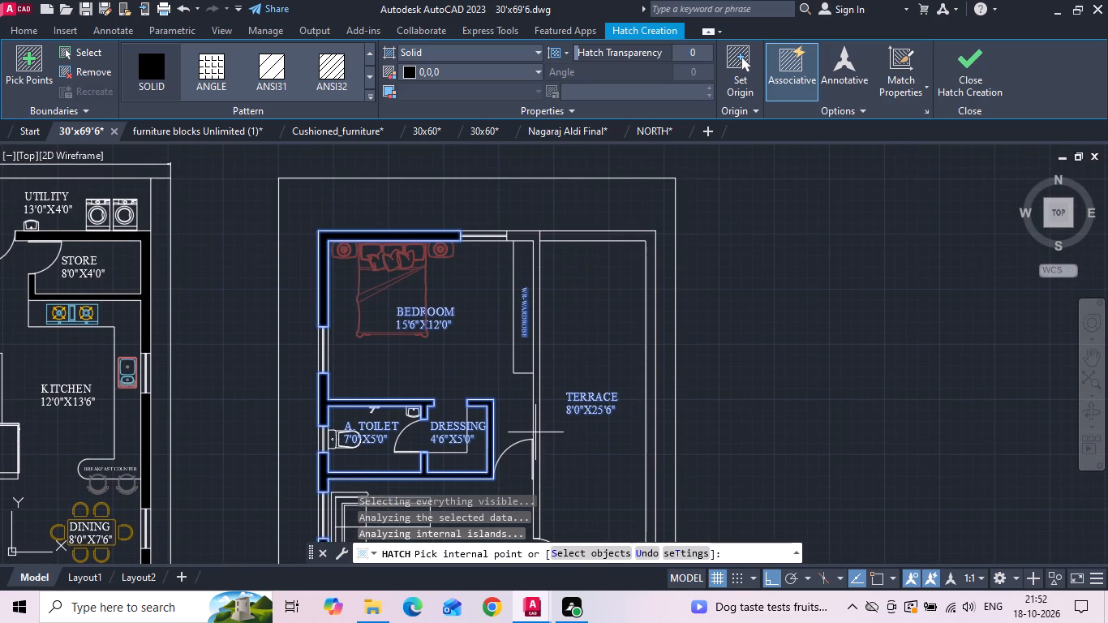
{"action": "left_click", "coordinate": [536, 415]}
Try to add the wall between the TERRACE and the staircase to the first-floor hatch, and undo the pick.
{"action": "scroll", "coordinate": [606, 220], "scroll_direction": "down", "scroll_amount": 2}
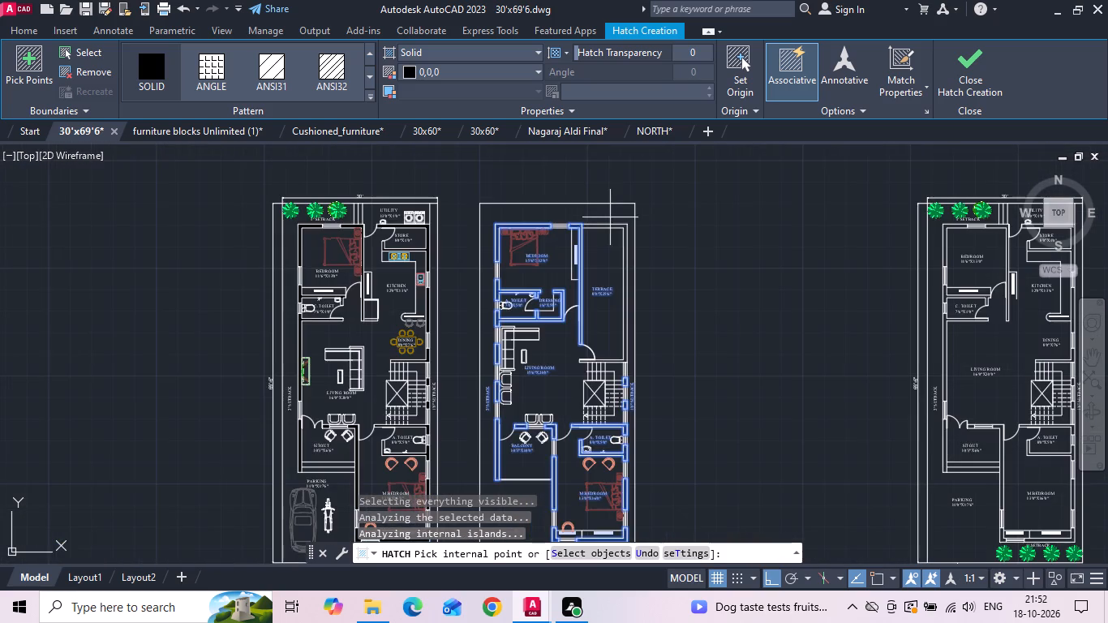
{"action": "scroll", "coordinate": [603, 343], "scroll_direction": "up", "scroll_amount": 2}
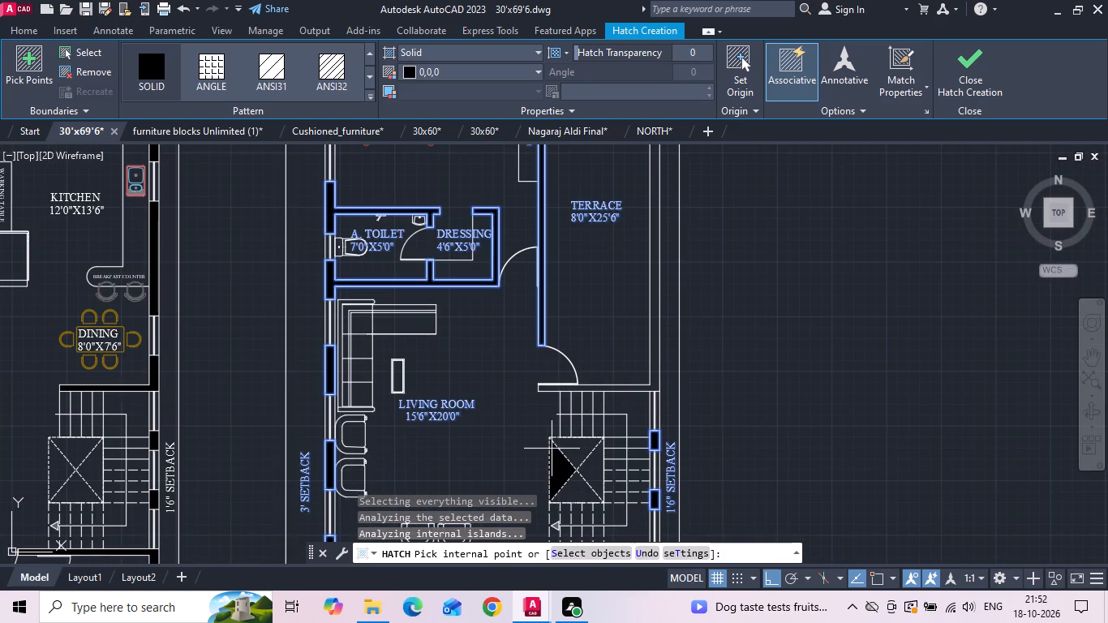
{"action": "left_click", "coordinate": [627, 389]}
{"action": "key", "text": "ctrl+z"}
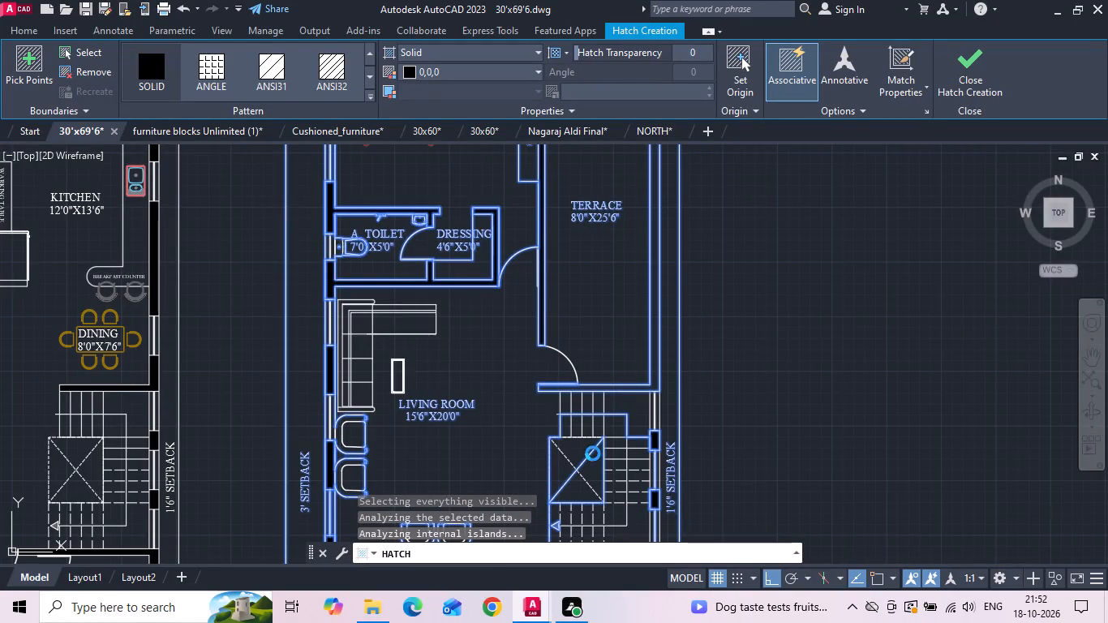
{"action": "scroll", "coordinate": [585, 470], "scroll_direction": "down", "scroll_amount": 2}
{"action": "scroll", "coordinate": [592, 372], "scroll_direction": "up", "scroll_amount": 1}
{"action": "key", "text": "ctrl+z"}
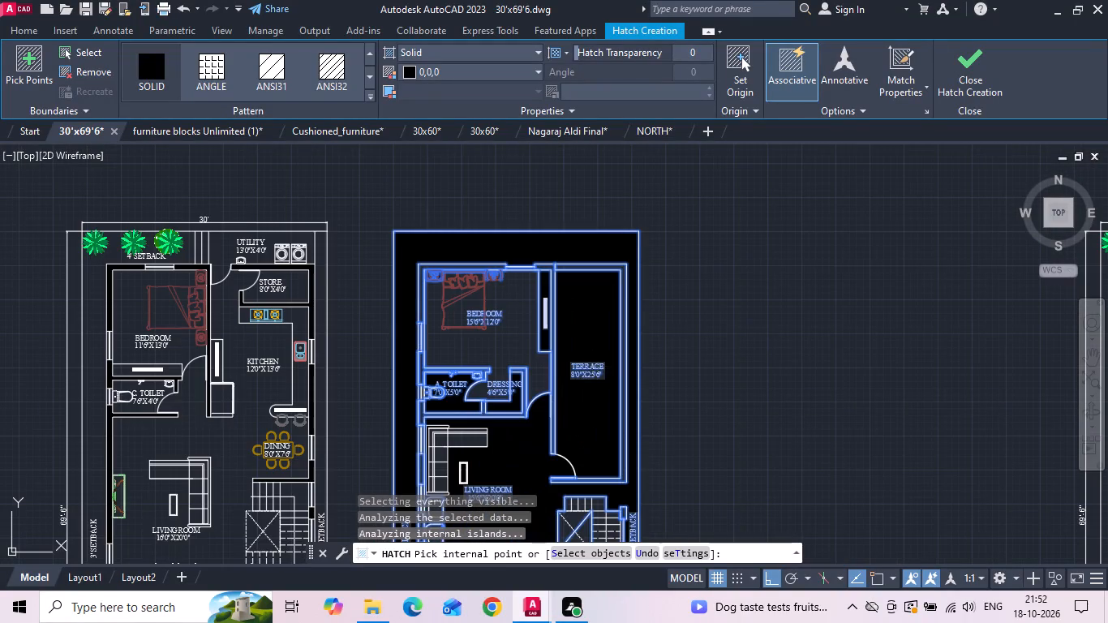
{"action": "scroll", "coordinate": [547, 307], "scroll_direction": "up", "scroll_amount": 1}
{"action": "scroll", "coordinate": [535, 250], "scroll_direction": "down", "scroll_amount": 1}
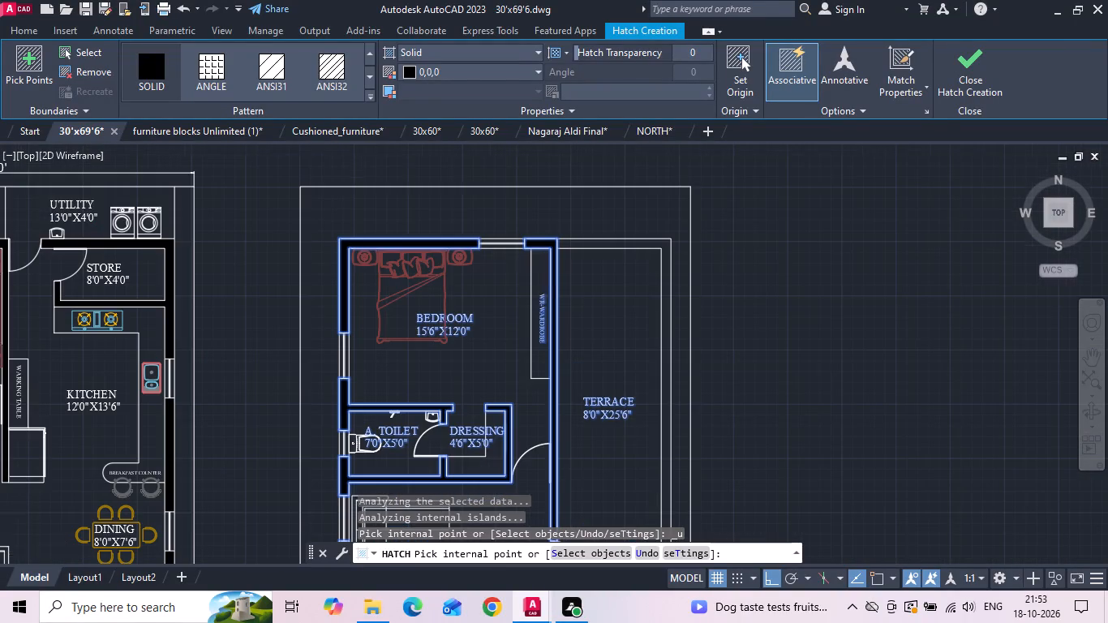
Finish the current hatch and extend the TERRACE-side line of the staircase wall to the building's outer wall line.
{"action": "key", "text": "space"}
{"action": "type", "text": "EX"}
{"action": "key", "text": "space"}
{"action": "scroll", "coordinate": [610, 475], "scroll_direction": "up", "scroll_amount": 2}
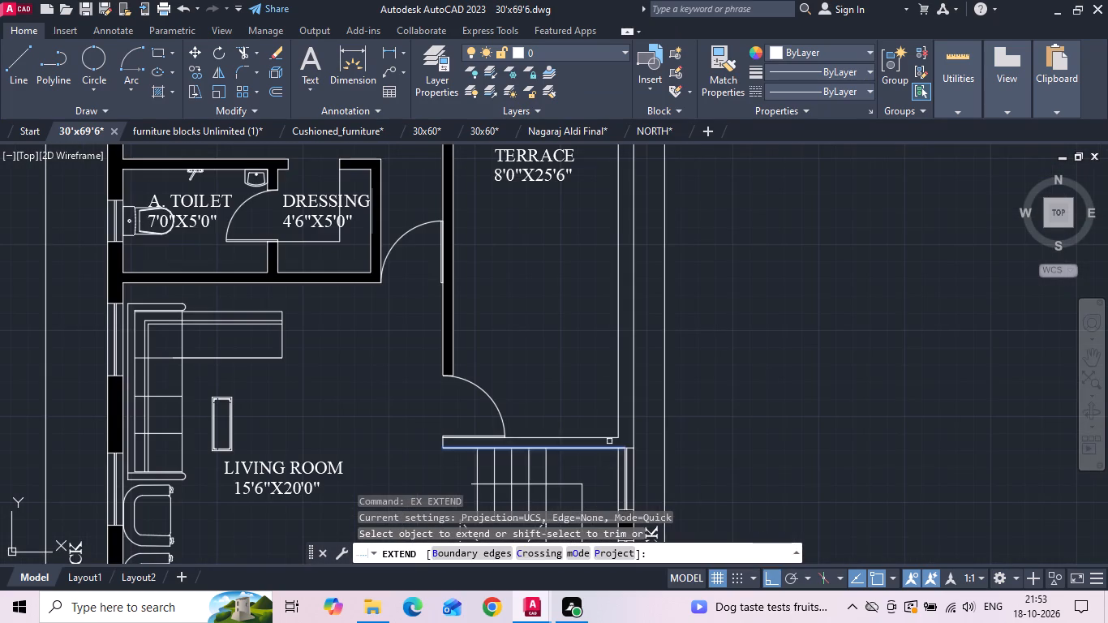
{"action": "left_click", "coordinate": [609, 437]}
Fill the wall between the TERRACE and the staircase with a solid black hatch.
{"action": "type", "text": "H"}
{"action": "key", "text": "space"}
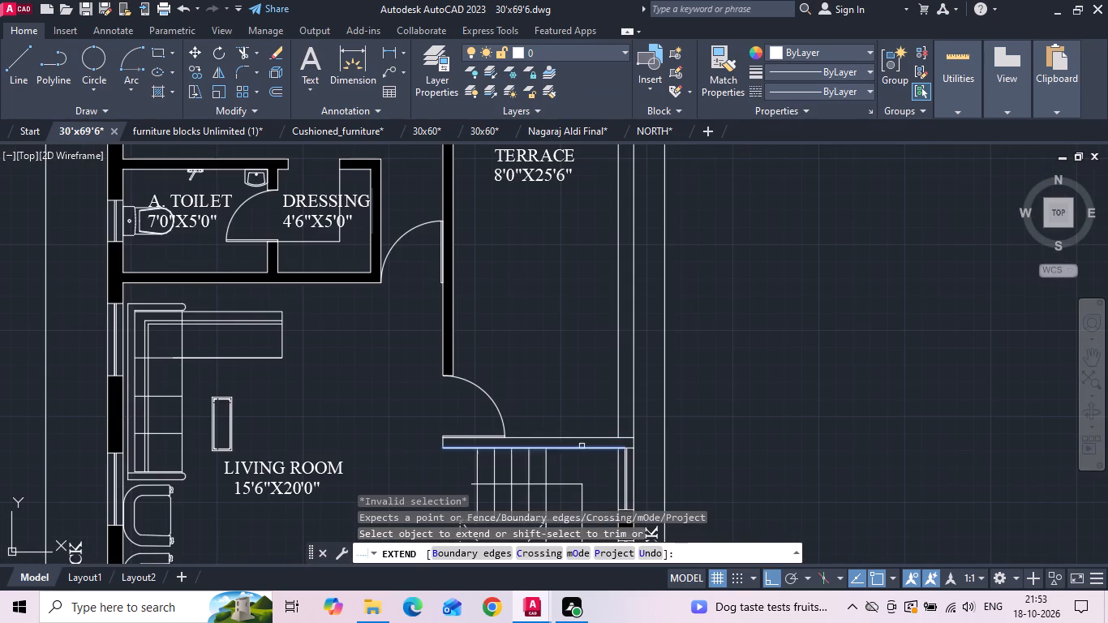
{"action": "key", "text": "Escape"}
{"action": "type", "text": "H"}
{"action": "key", "text": "space"}
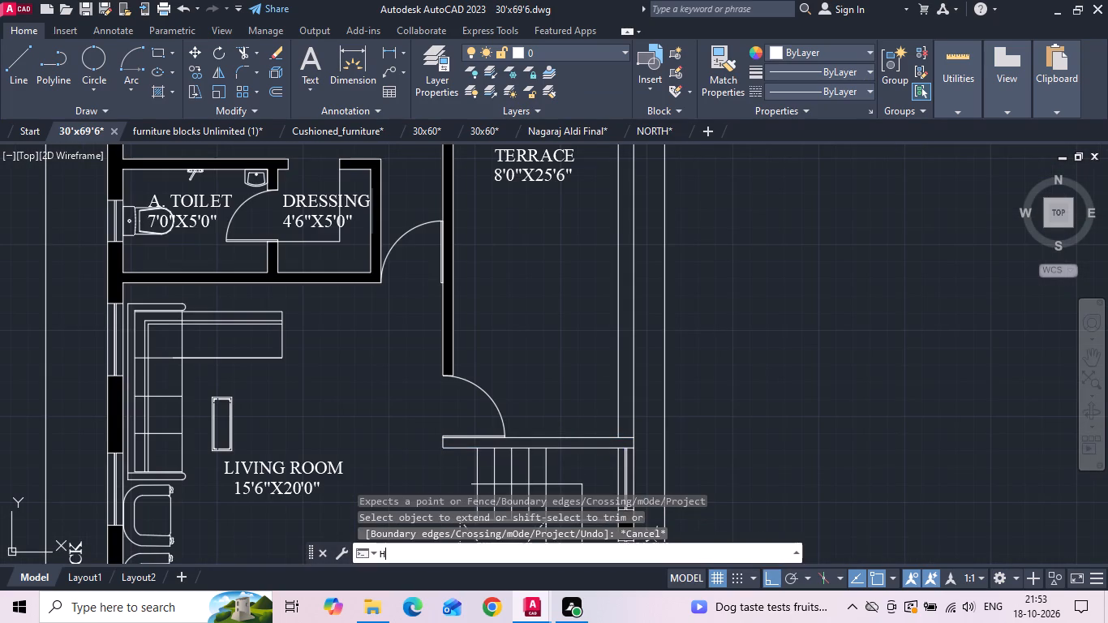
{"action": "left_click", "coordinate": [582, 445]}
{"action": "key", "text": "space"}
{"action": "scroll", "coordinate": [586, 475], "scroll_direction": "down", "scroll_amount": 2}
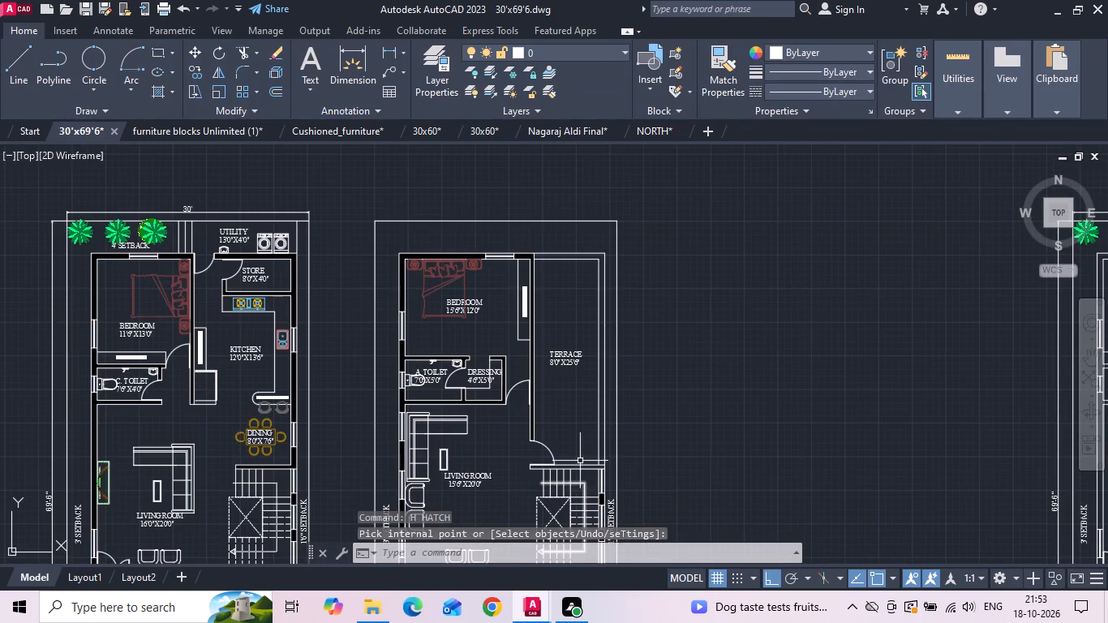
{"action": "scroll", "coordinate": [582, 461], "scroll_direction": "up", "scroll_amount": 2}
{"action": "key", "text": "space"}
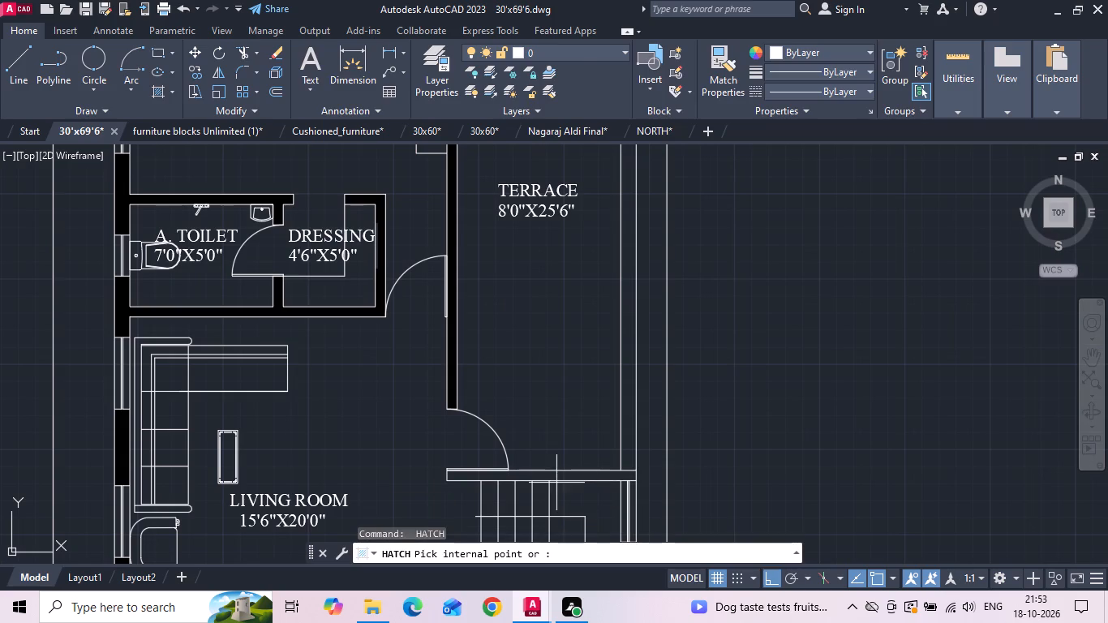
{"action": "left_click", "coordinate": [552, 475]}
{"action": "key", "text": "space"}
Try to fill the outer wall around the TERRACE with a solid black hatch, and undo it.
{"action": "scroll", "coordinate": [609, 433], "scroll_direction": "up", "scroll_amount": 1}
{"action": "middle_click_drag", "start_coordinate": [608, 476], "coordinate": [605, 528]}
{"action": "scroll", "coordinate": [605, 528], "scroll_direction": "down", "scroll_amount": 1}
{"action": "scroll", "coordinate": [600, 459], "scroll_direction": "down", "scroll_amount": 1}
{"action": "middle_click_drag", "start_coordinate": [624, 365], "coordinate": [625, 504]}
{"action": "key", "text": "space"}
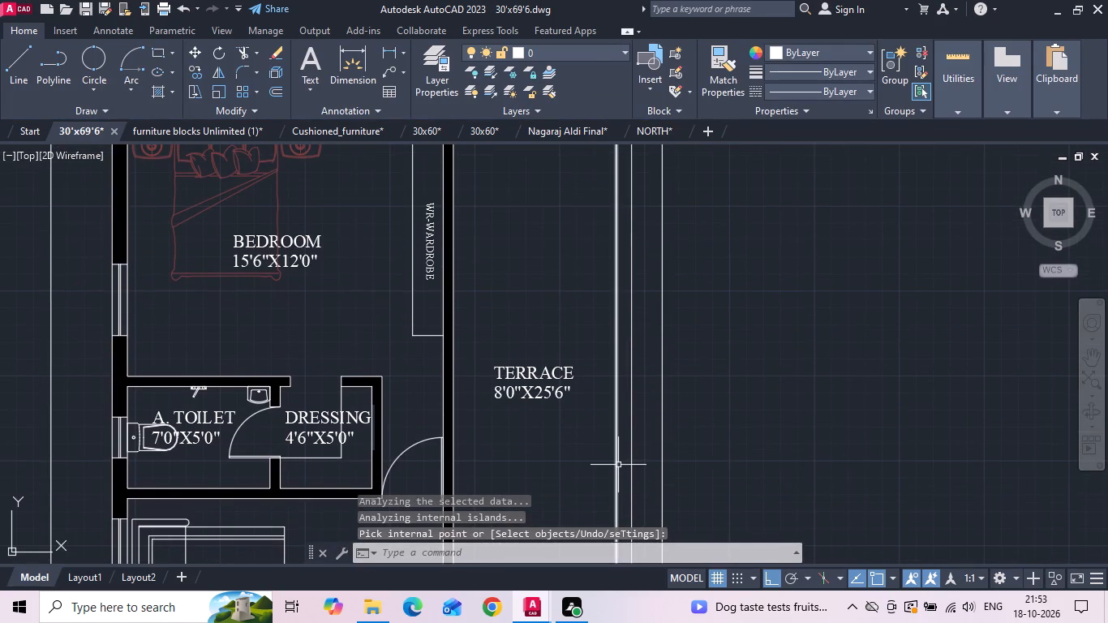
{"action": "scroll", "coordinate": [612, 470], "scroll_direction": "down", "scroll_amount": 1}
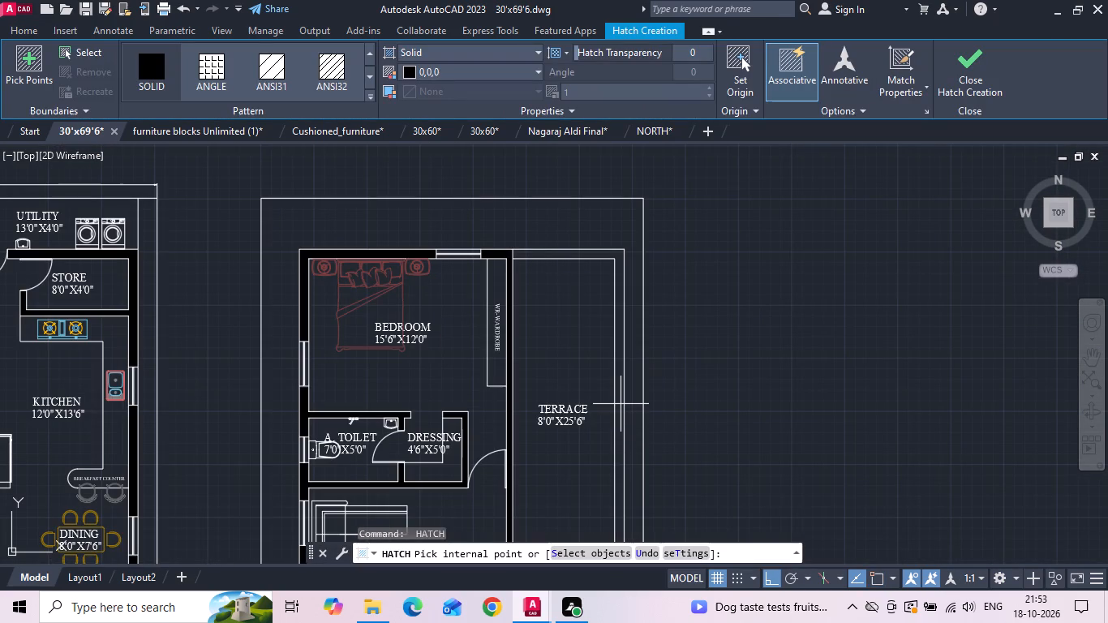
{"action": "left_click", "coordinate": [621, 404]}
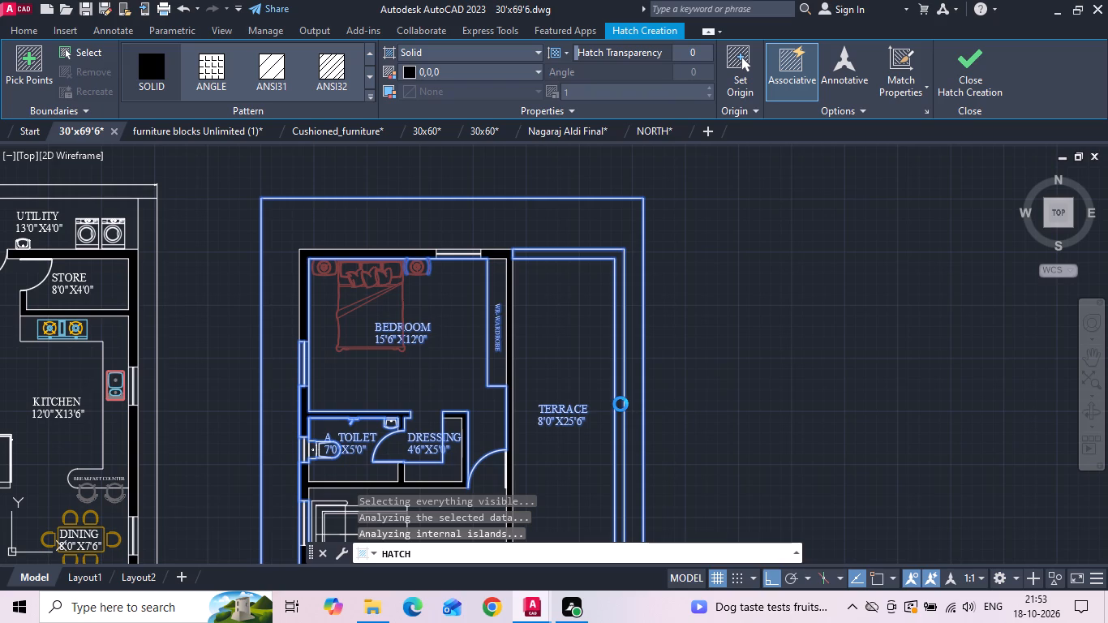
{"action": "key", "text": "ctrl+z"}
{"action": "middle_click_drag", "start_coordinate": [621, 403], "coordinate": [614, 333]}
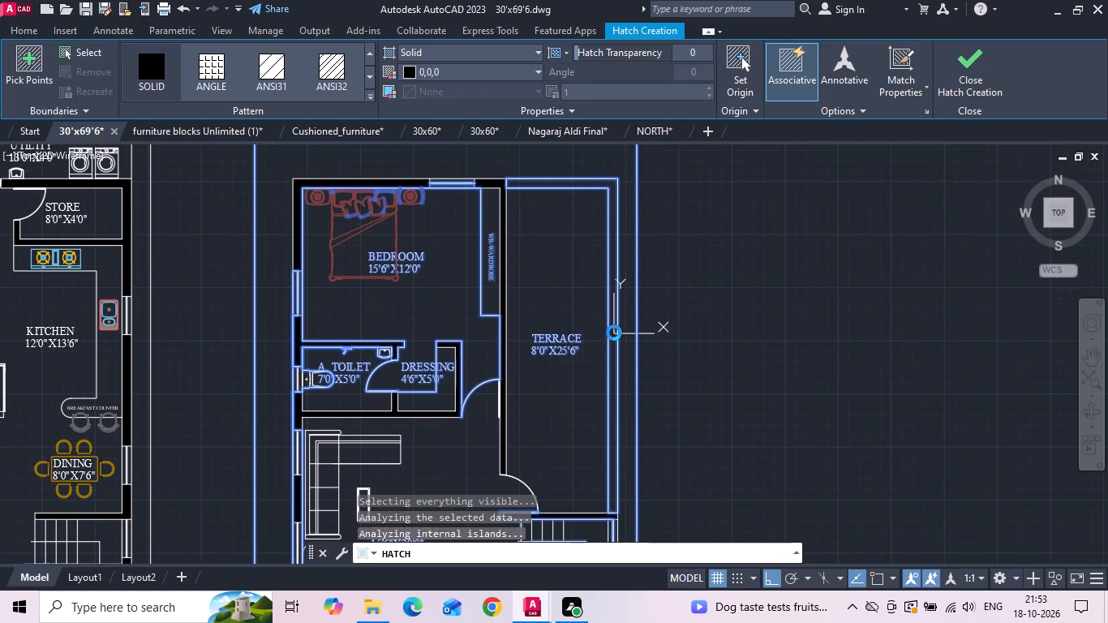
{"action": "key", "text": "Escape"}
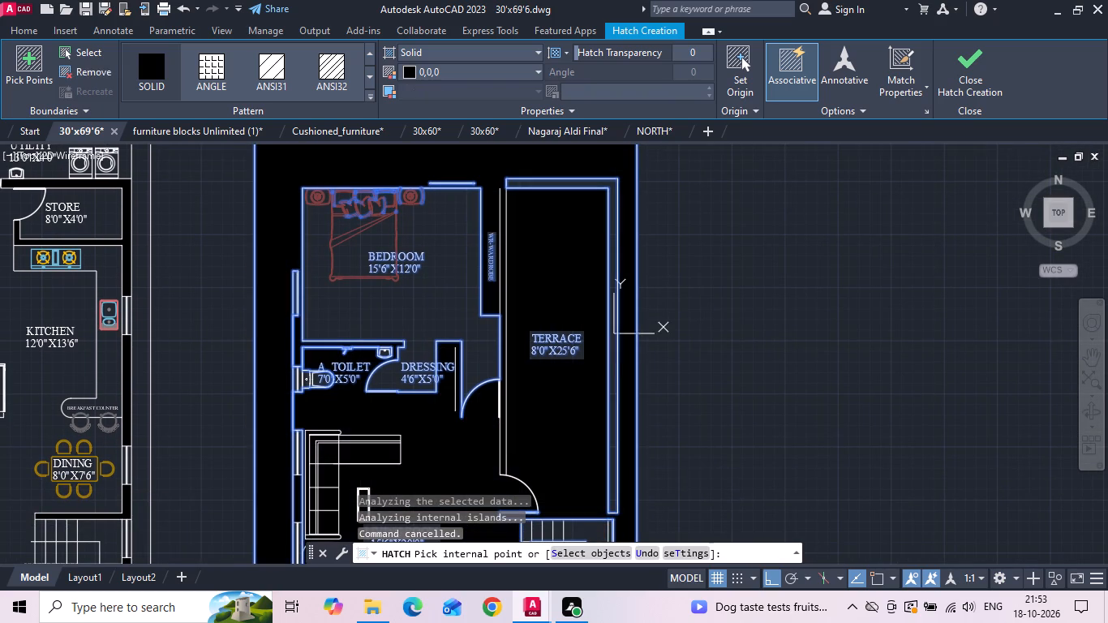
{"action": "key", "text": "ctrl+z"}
Fill the outer wall around the TERRACE with a solid hatch in grey 147,149,152.
{"action": "type", "text": "H"}
{"action": "key", "text": "space"}
{"action": "left_click", "coordinate": [614, 333]}
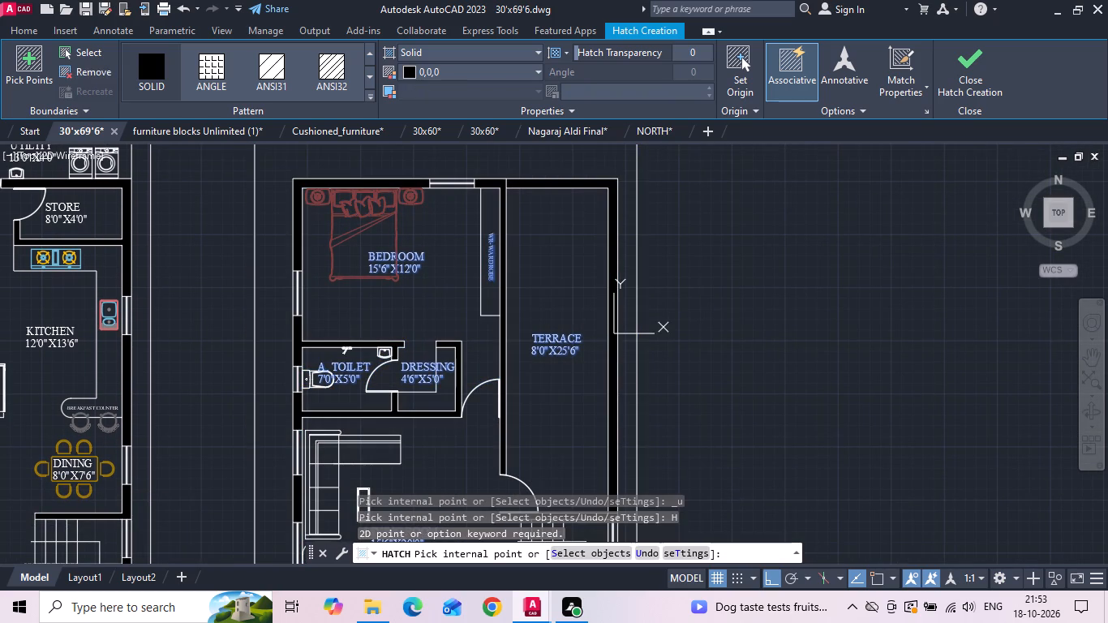
{"action": "left_click", "coordinate": [406, 72]}
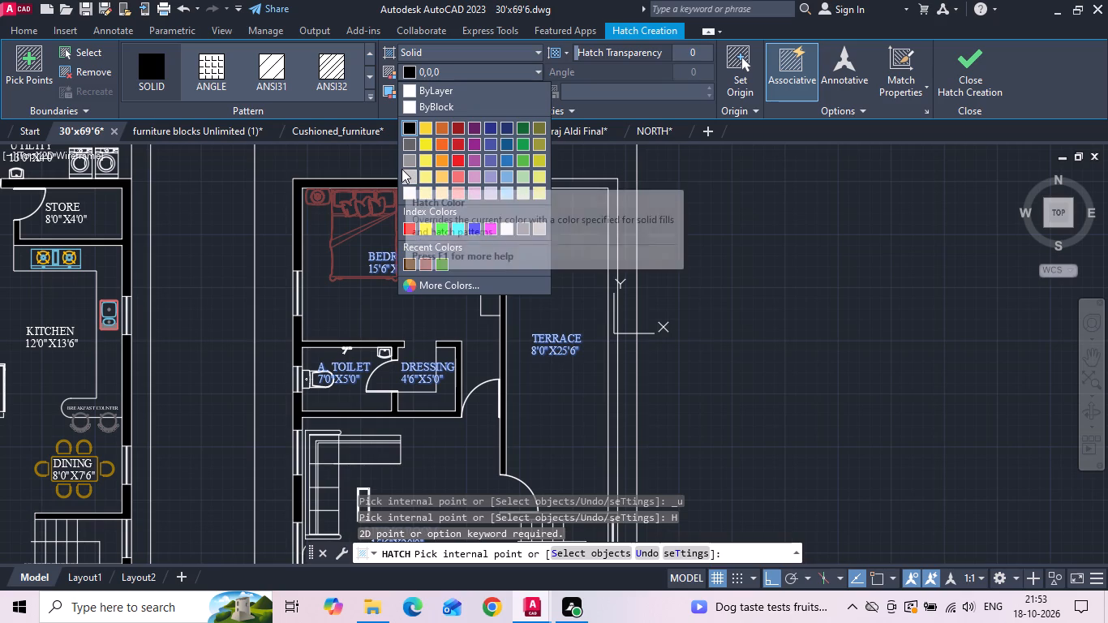
{"action": "left_click", "coordinate": [405, 167]}
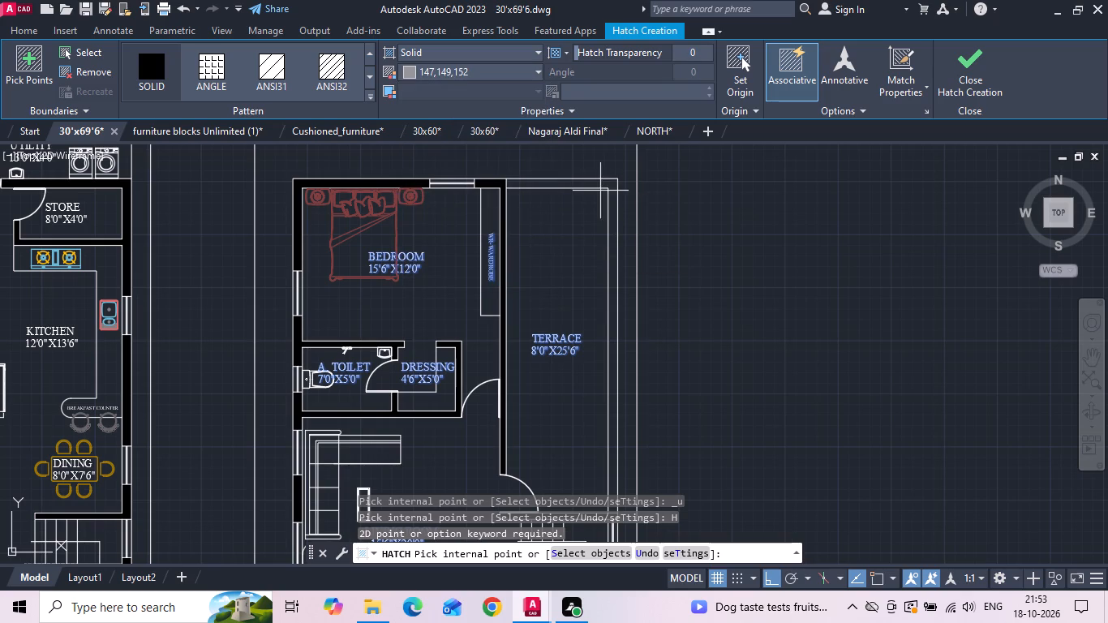
{"action": "left_click", "coordinate": [611, 207]}
{"action": "key", "text": "space"}
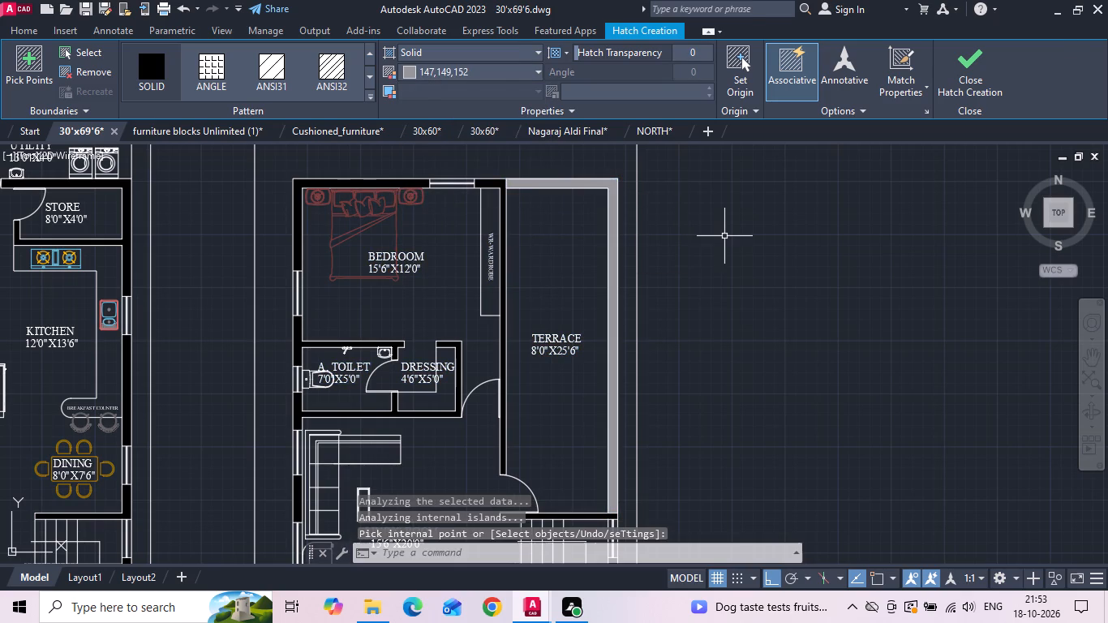
Save the drawing.
{"action": "key", "text": "ctrl+s"}
{"action": "scroll", "coordinate": [509, 286], "scroll_direction": "down", "scroll_amount": 1}
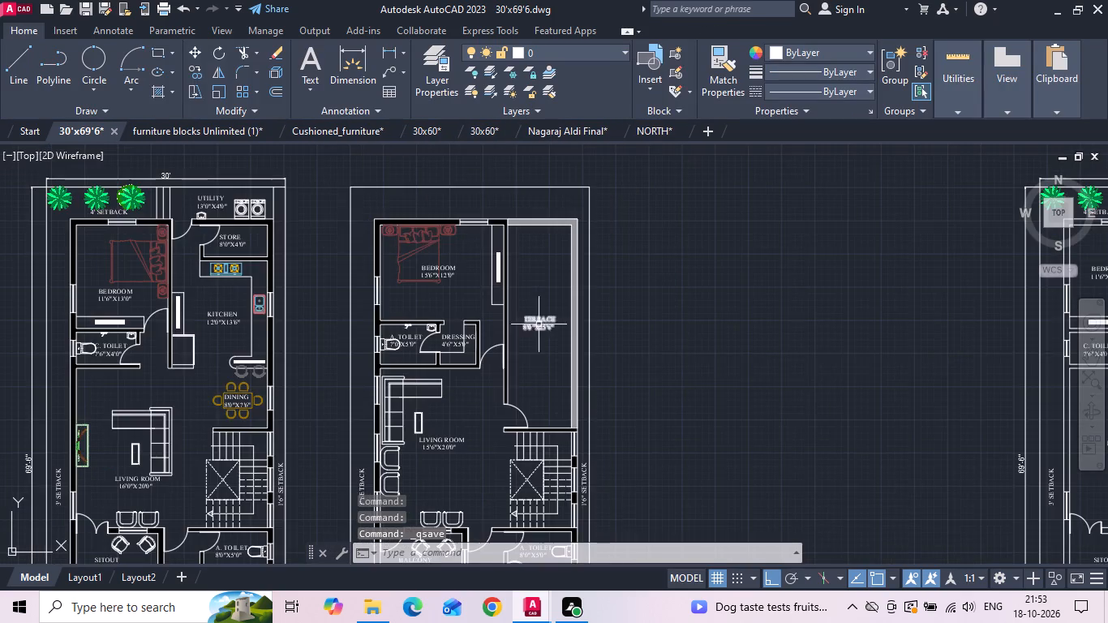
{"action": "scroll", "coordinate": [539, 340], "scroll_direction": "down", "scroll_amount": 2}
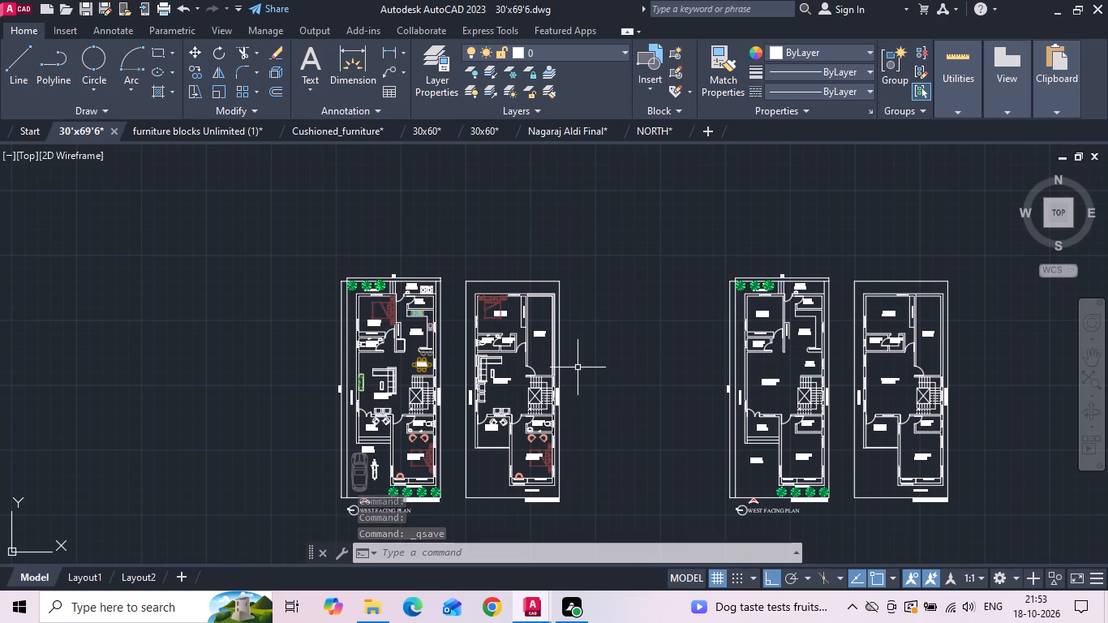
{"action": "key", "text": "ctrl+s"}
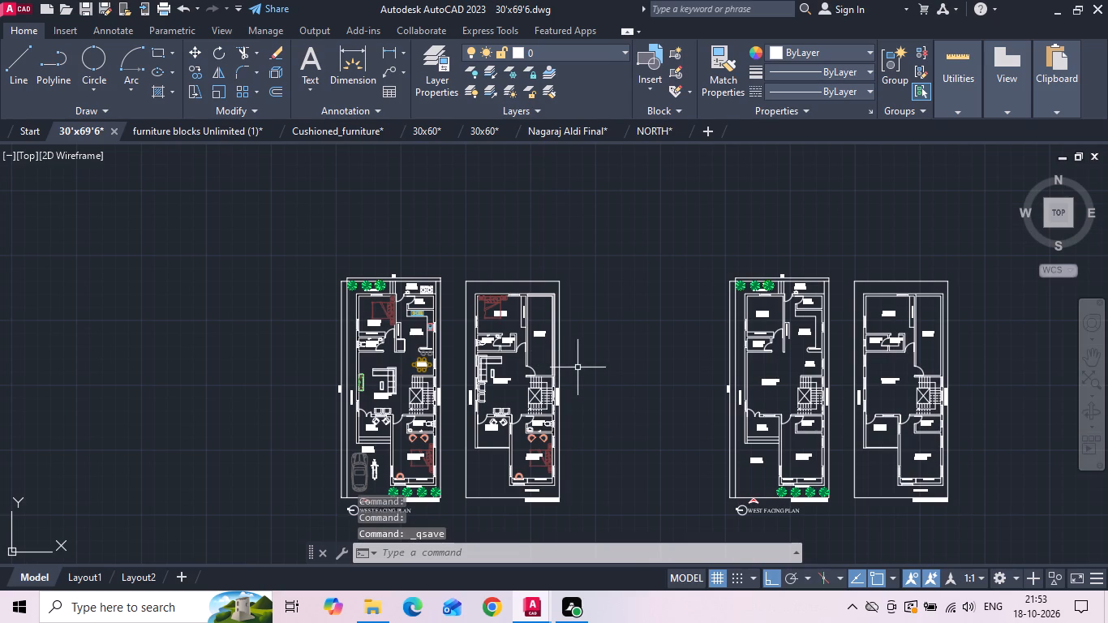
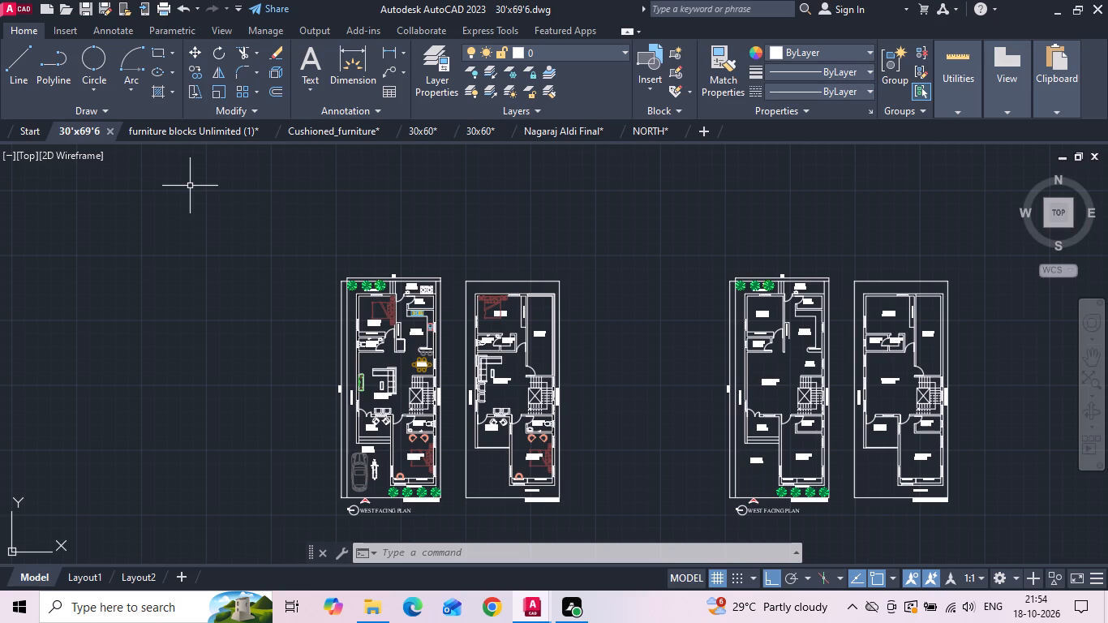
Save the drawing.
{"action": "key", "text": "ctrl+s"}
{"action": "type", "text": "TR"}
{"action": "key", "text": "space"}
{"action": "key", "text": "Escape"}
{"action": "key", "text": "ctrl+s"}
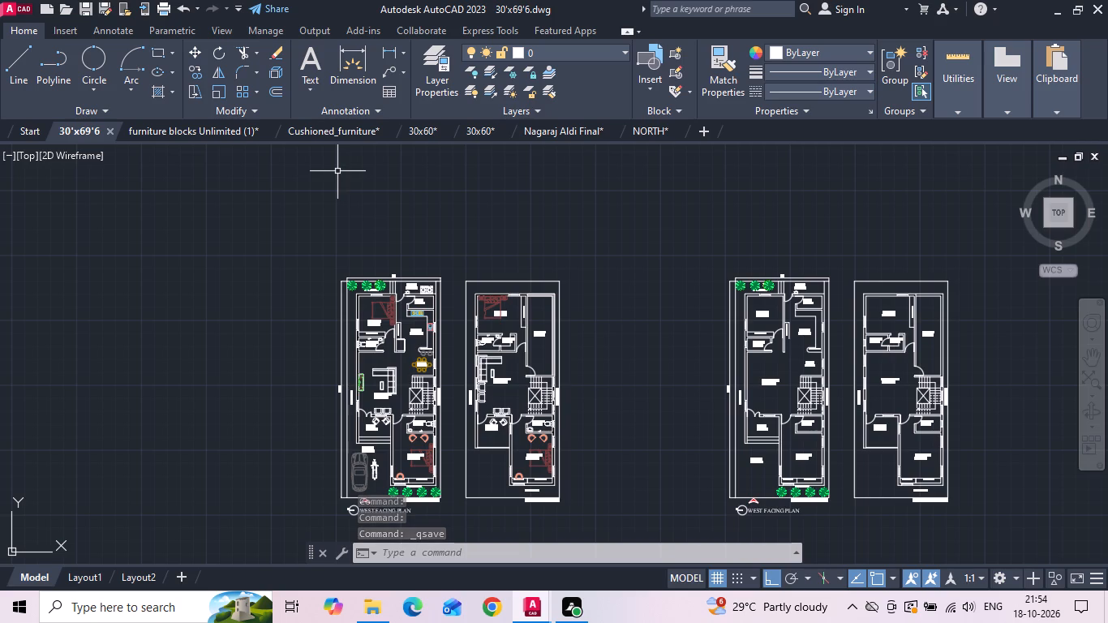
{"action": "key", "text": "ctrl+s"}
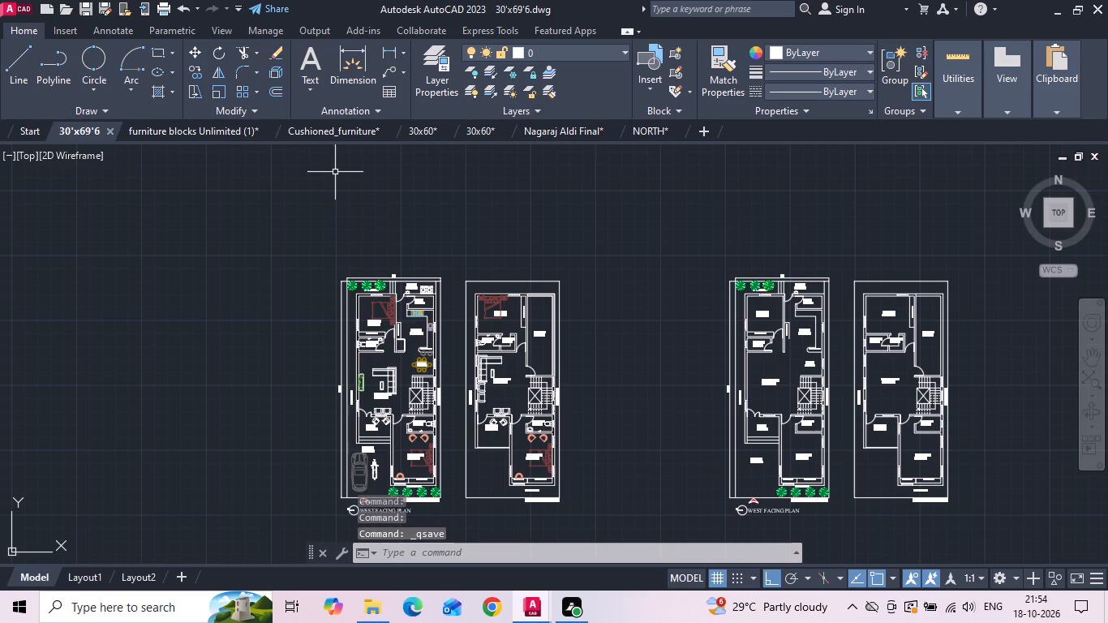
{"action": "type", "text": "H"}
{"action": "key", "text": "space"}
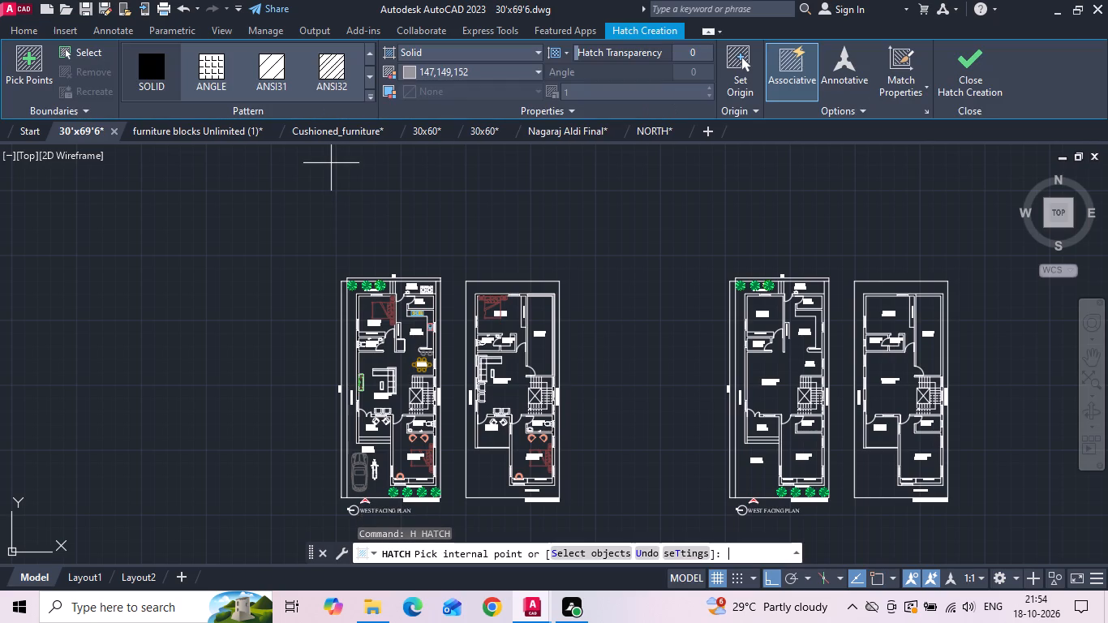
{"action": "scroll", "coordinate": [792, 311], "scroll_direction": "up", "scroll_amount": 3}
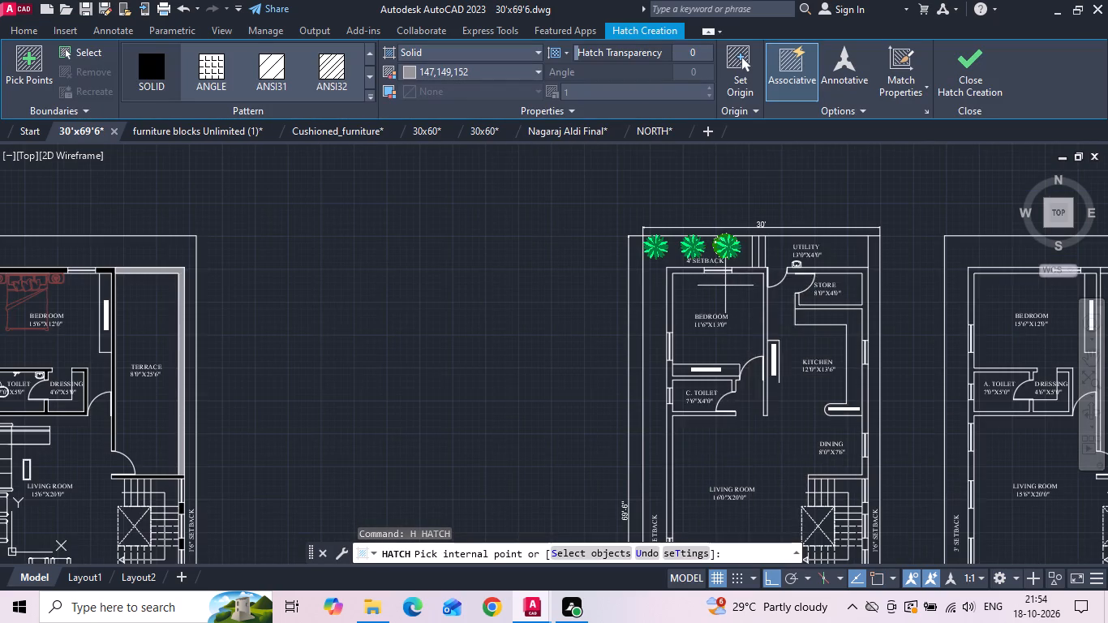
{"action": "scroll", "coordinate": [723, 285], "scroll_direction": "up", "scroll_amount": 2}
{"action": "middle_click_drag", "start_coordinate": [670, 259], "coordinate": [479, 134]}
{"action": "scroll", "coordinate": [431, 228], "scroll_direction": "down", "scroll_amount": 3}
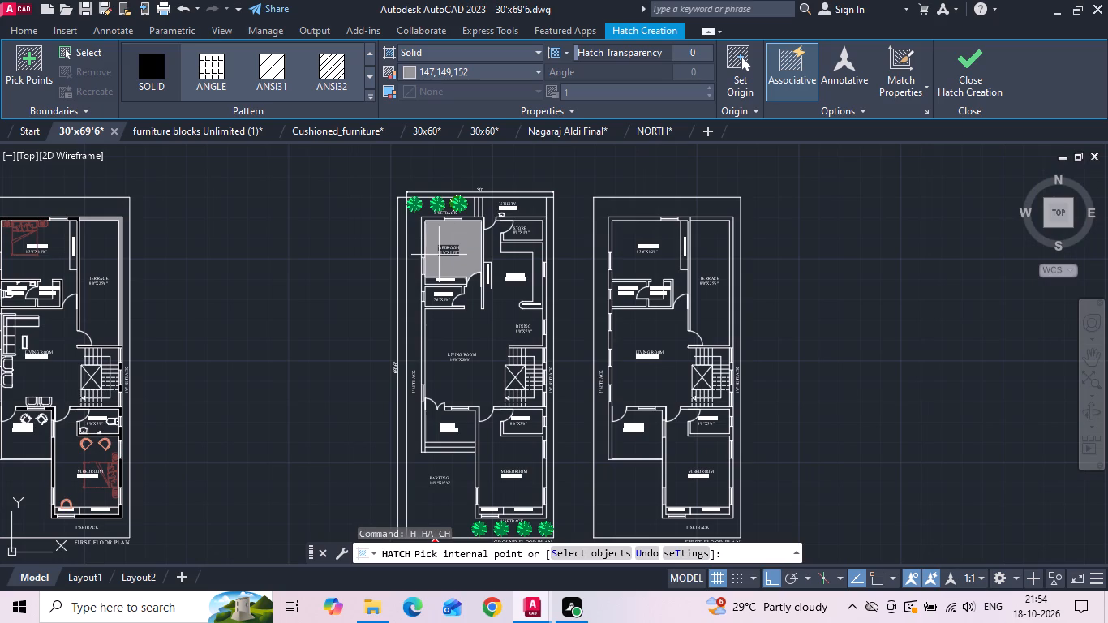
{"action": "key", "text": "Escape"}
Extend the wall line between the TERRACE and the staircase to the outer wall face in the unfurnished first floor plan.
{"action": "type", "text": "EX"}
{"action": "key", "text": "space"}
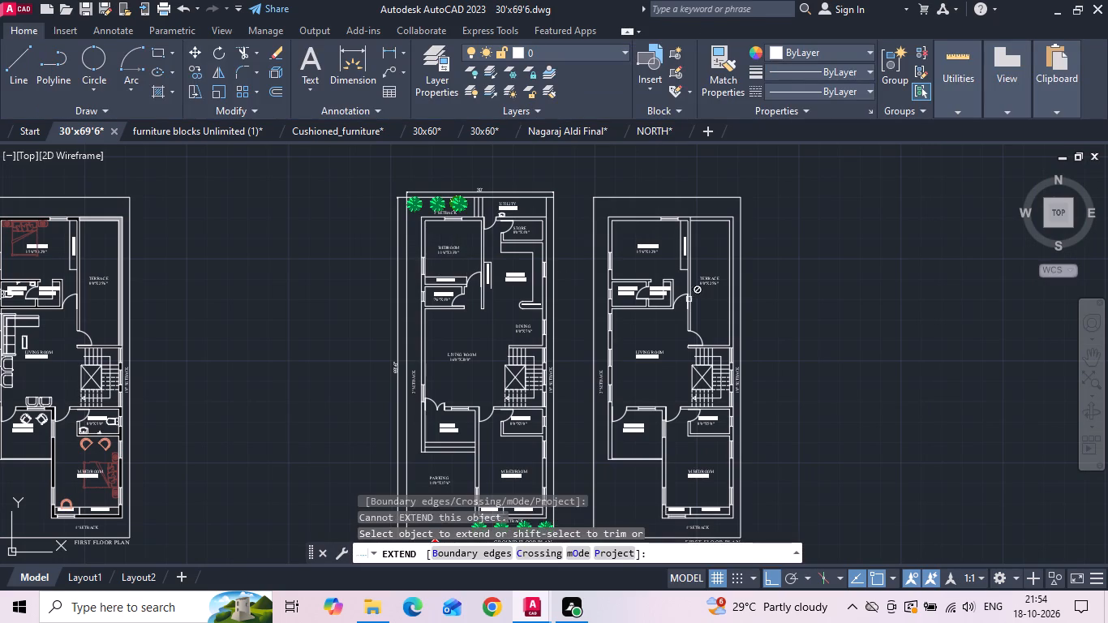
{"action": "scroll", "coordinate": [708, 313], "scroll_direction": "up", "scroll_amount": 3}
{"action": "left_click", "coordinate": [761, 432]}
{"action": "scroll", "coordinate": [661, 440], "scroll_direction": "down", "scroll_amount": 2}
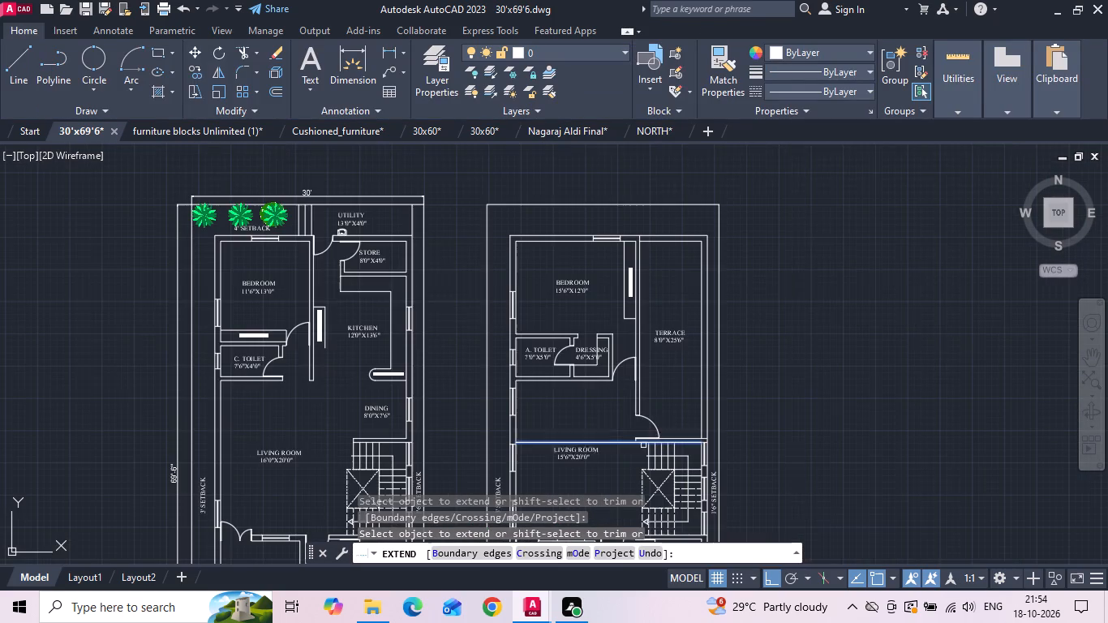
{"action": "key", "text": "space"}
Fill the outer wall around the unfurnished plan's TERRACE with a solid hatch in grey 147,149,152.
{"action": "type", "text": "H"}
{"action": "key", "text": "space"}
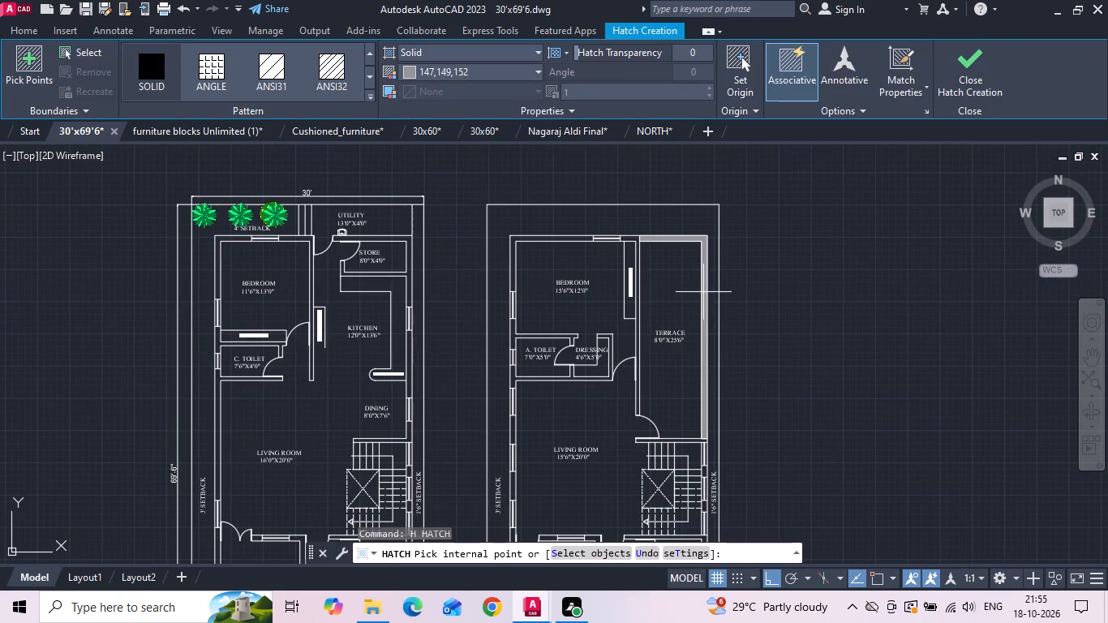
{"action": "left_click", "coordinate": [703, 290]}
{"action": "key", "text": "space"}
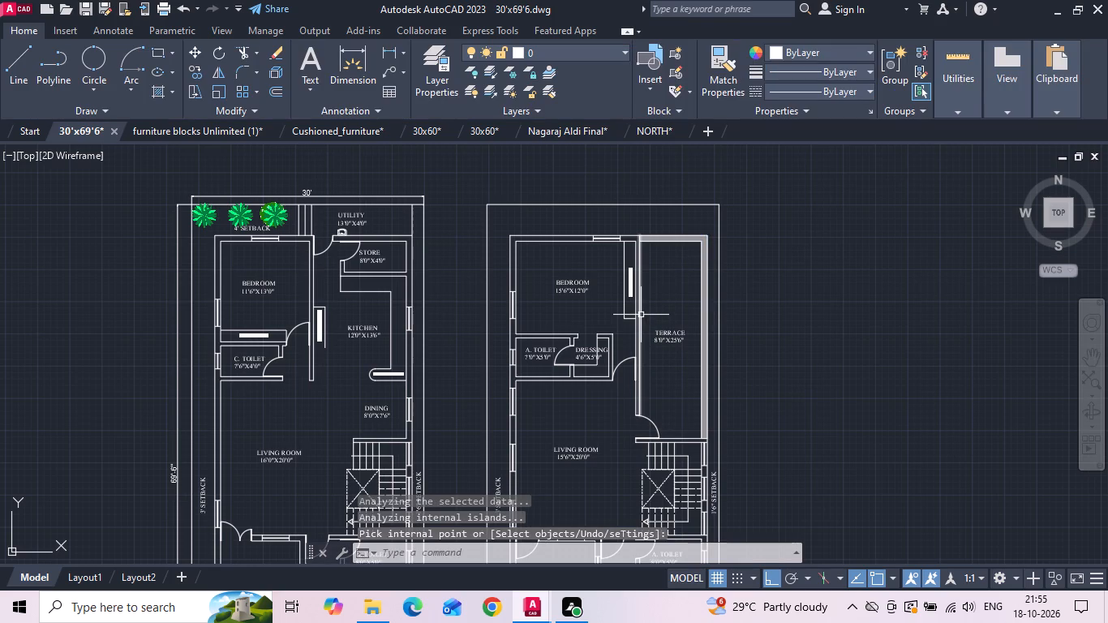
Hatch the BEDROOM, A. TOILET and DRESSING walls of the unfurnished first floor plan with ANSI32 in black 0,0,0.
{"action": "type", "text": "H"}
{"action": "key", "text": "space"}
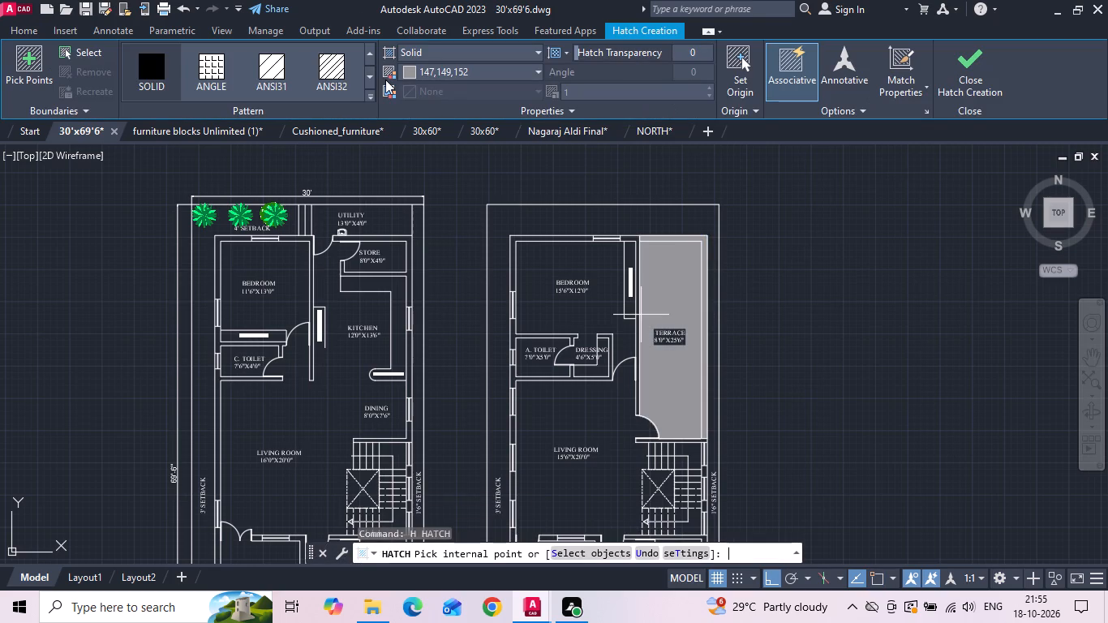
{"action": "left_click", "coordinate": [405, 74]}
{"action": "left_click", "coordinate": [406, 77]}
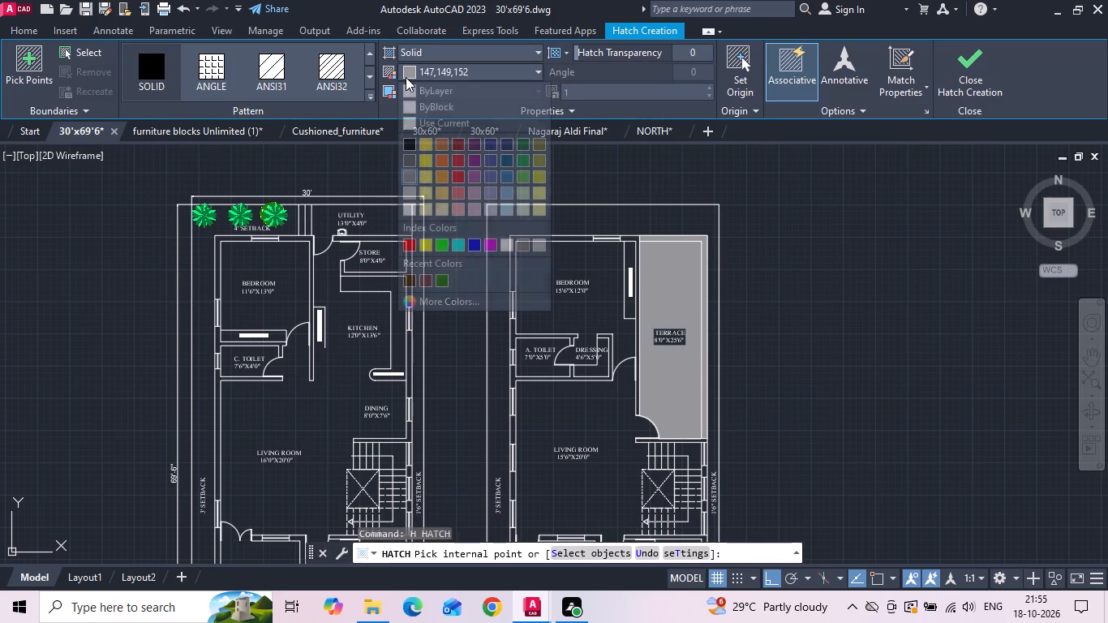
{"action": "left_click", "coordinate": [407, 140]}
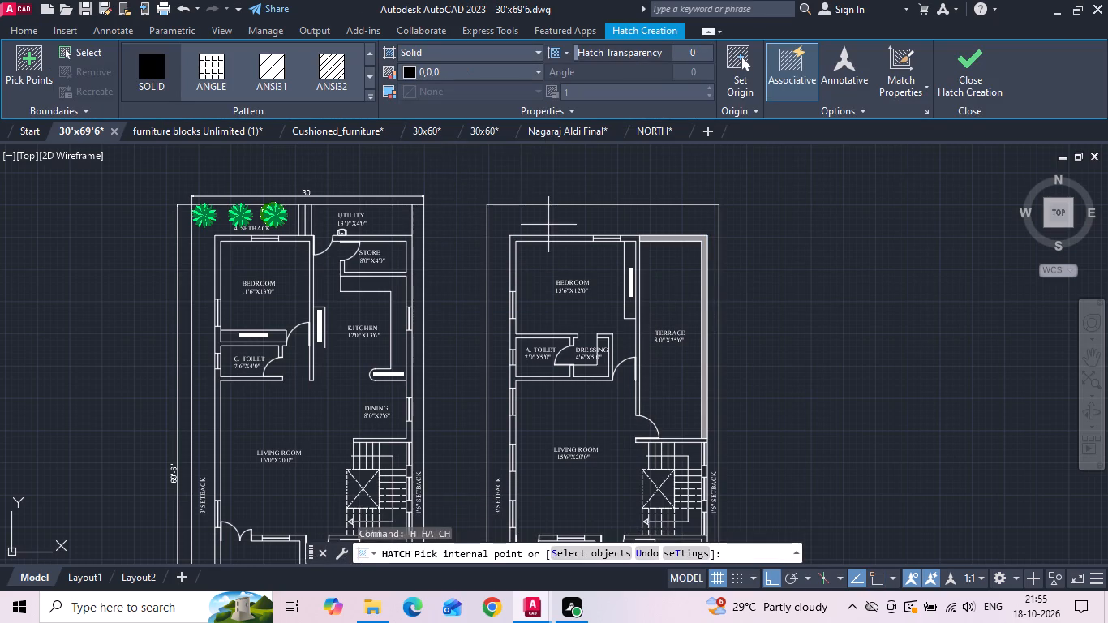
{"action": "left_click", "coordinate": [554, 238]}
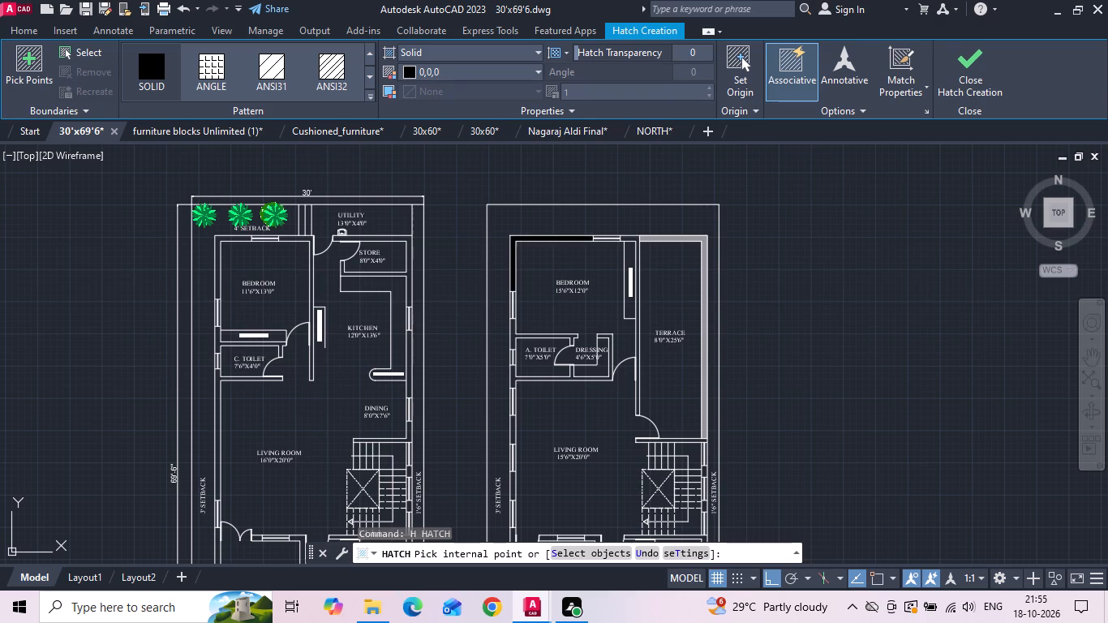
{"action": "left_click", "coordinate": [330, 75]}
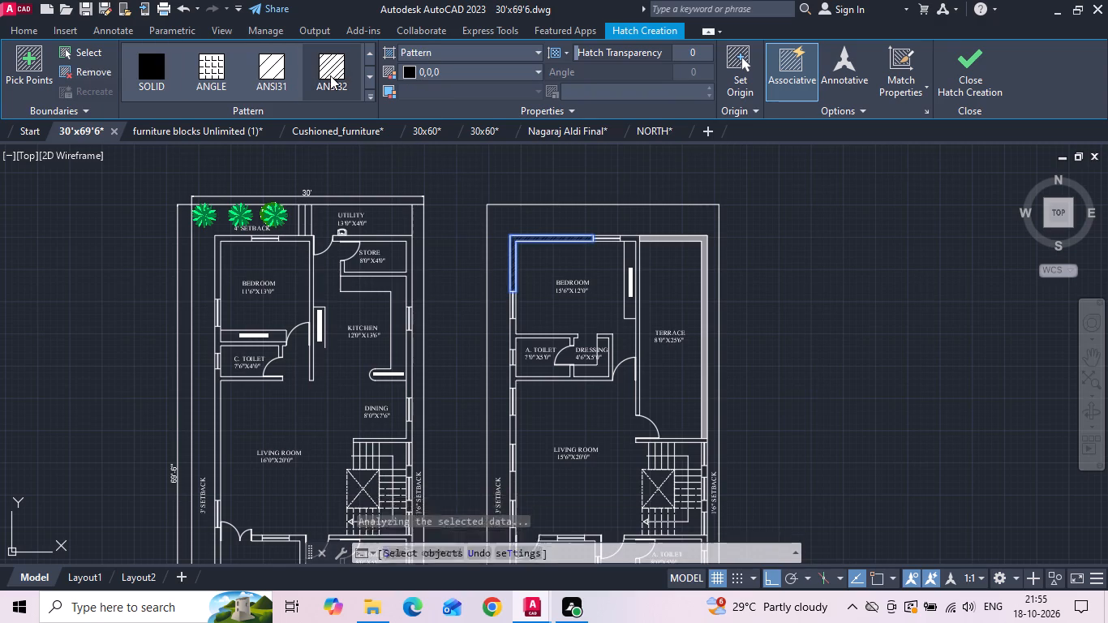
{"action": "left_click", "coordinate": [513, 336]}
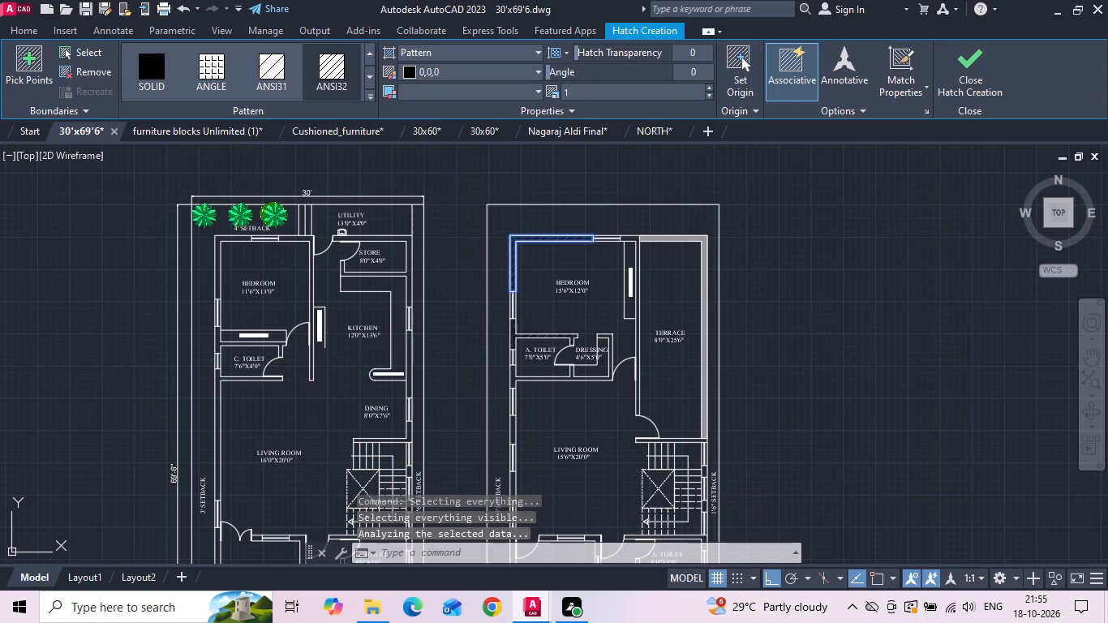
{"action": "middle_click_drag", "start_coordinate": [513, 337], "coordinate": [511, 230]}
{"action": "middle_click_drag", "start_coordinate": [642, 254], "coordinate": [636, 308]}
{"action": "scroll", "coordinate": [634, 208], "scroll_direction": "up", "scroll_amount": 1}
{"action": "left_click", "coordinate": [620, 170]}
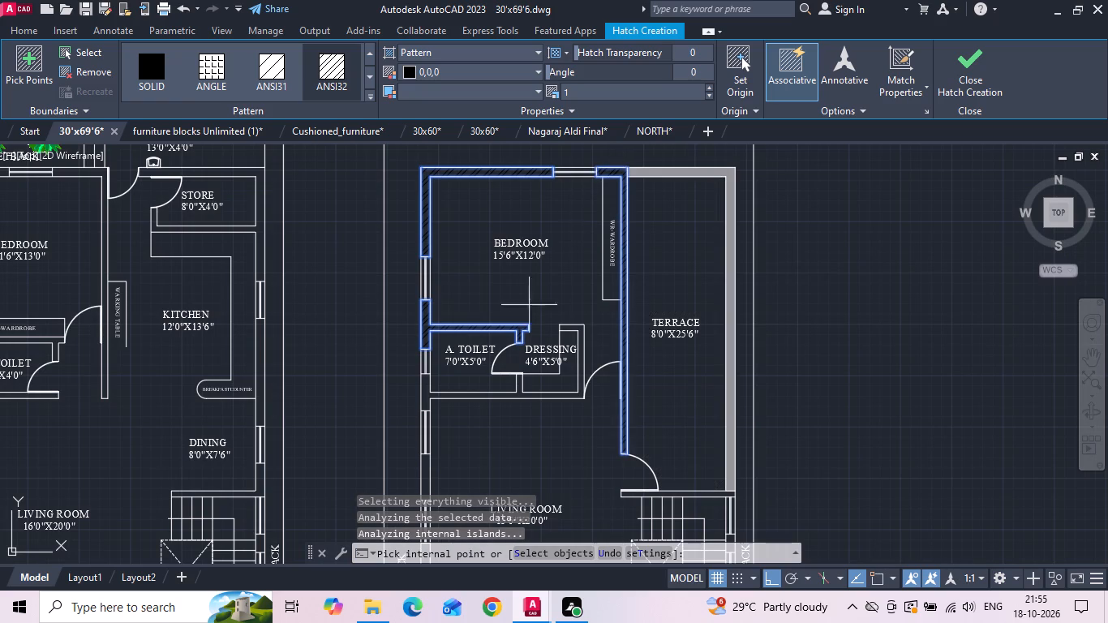
{"action": "scroll", "coordinate": [414, 406], "scroll_direction": "up", "scroll_amount": 1}
{"action": "left_click", "coordinate": [426, 385]}
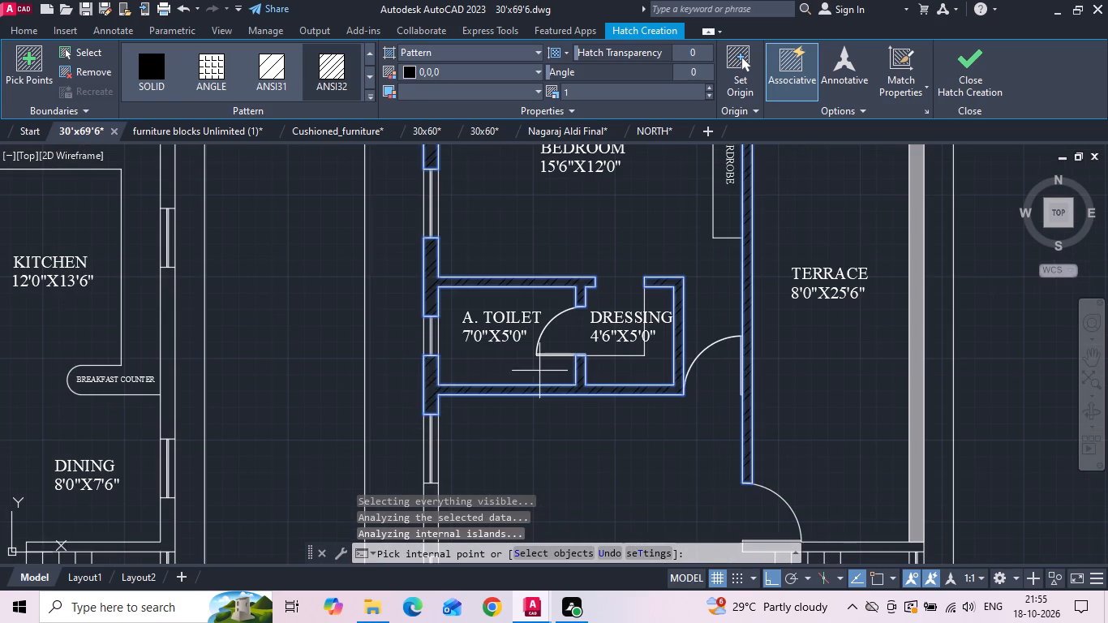
Add the LIVING ROOM outer wall, the BALCONY walls and the wall above the lower A. TOILET to the ANSI32 hatch.
{"action": "middle_click_drag", "start_coordinate": [540, 350], "coordinate": [553, 204]}
{"action": "scroll", "coordinate": [555, 195], "scroll_direction": "down", "scroll_amount": 1}
{"action": "left_click", "coordinate": [487, 310]}
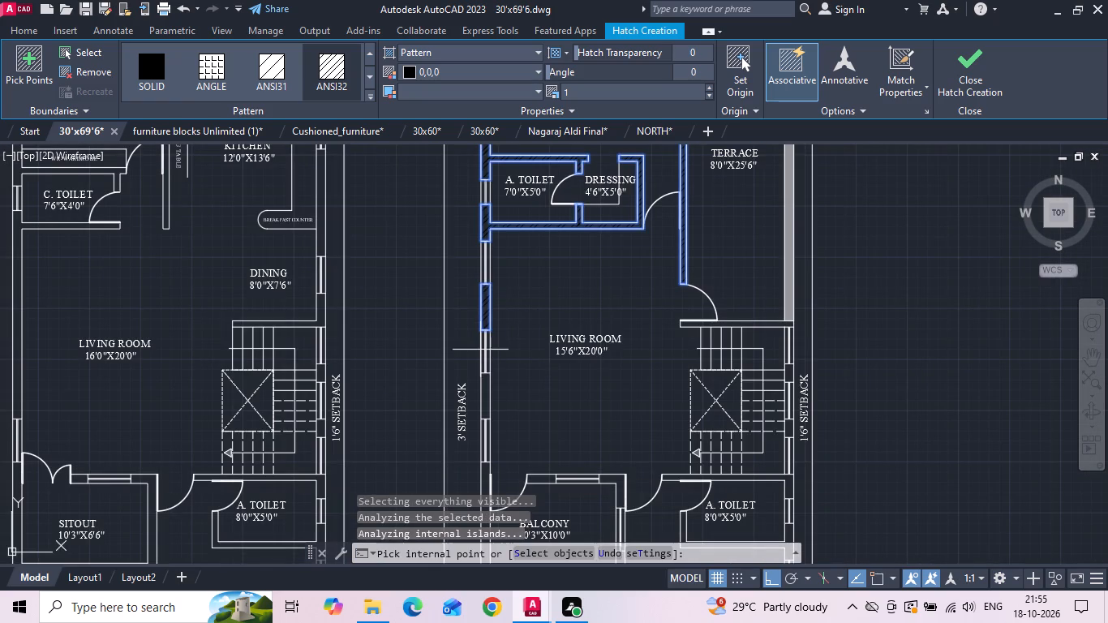
{"action": "left_click", "coordinate": [486, 385]}
{"action": "middle_click_drag", "start_coordinate": [487, 385], "coordinate": [476, 209]}
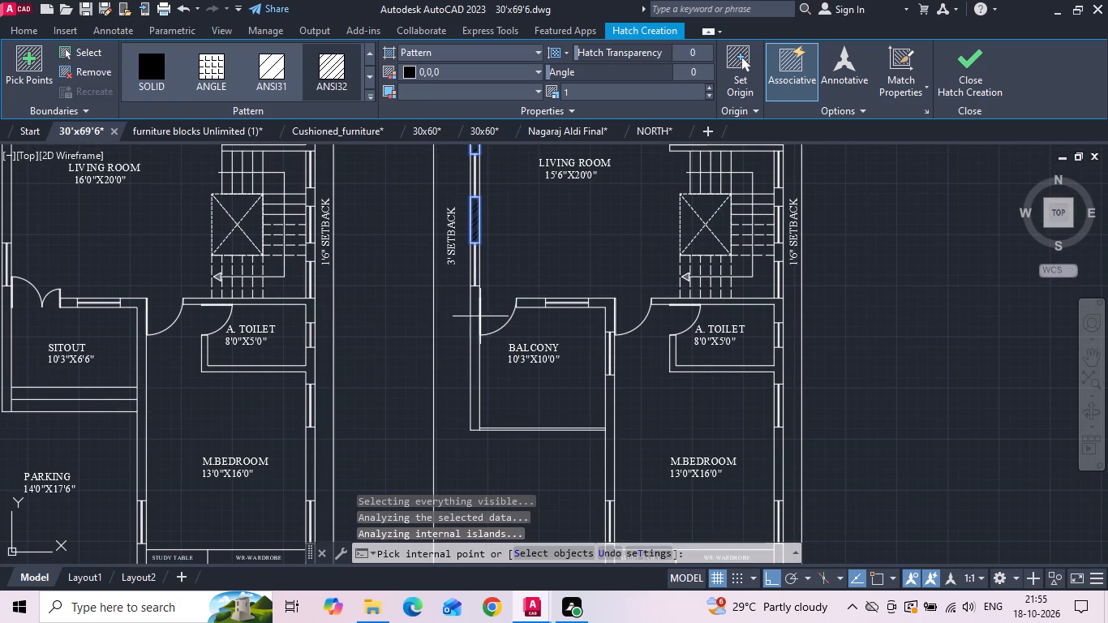
{"action": "left_click", "coordinate": [475, 322]}
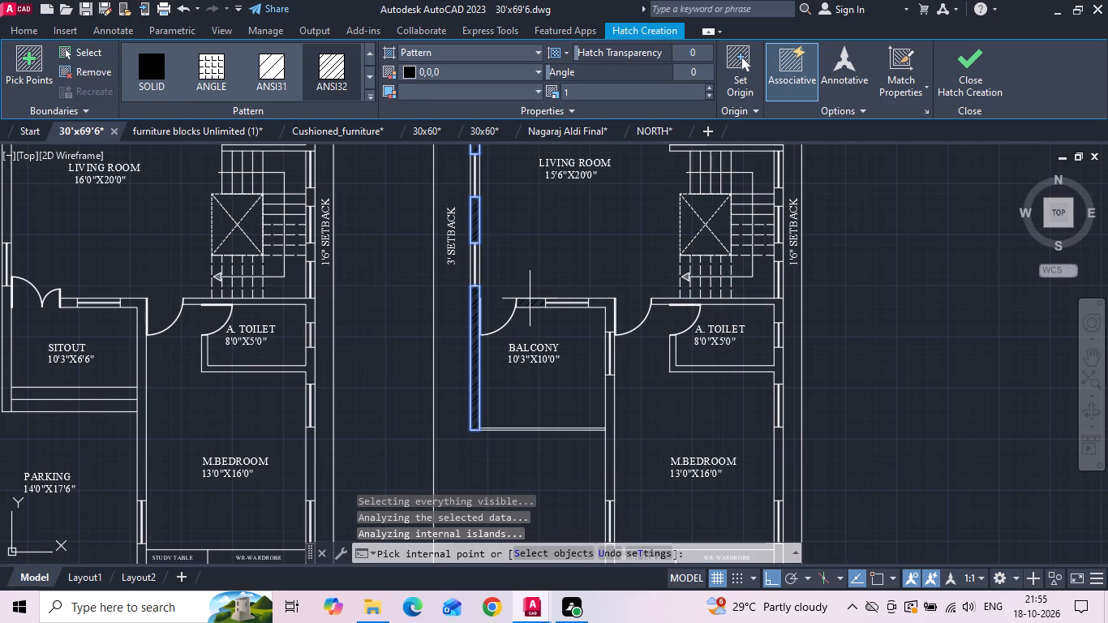
{"action": "left_click", "coordinate": [530, 299]}
{"action": "left_click", "coordinate": [605, 304]}
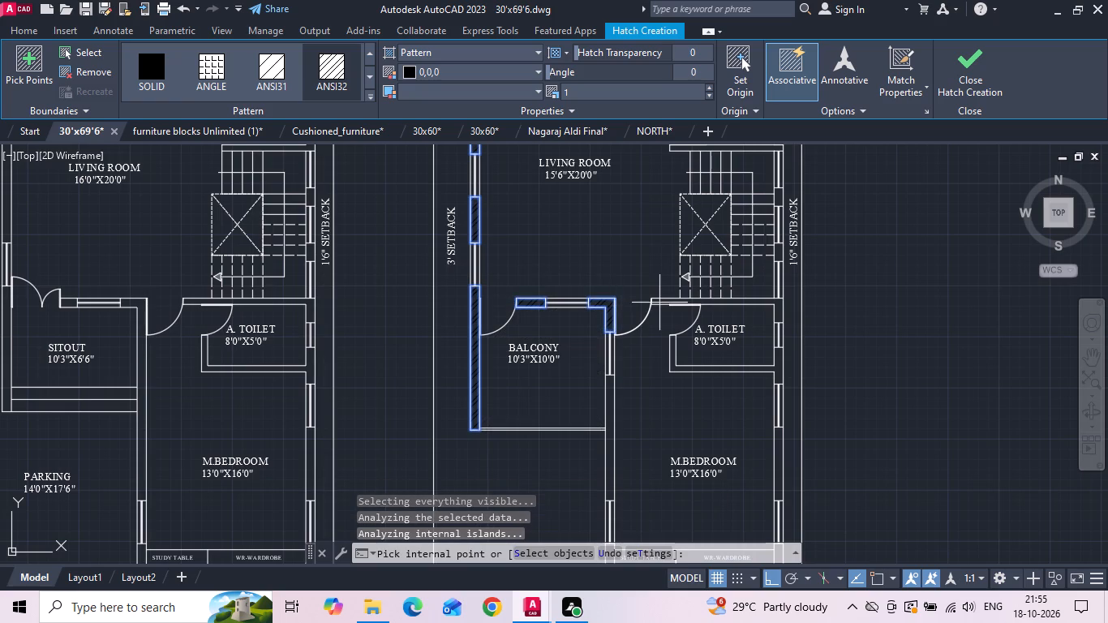
{"action": "left_click", "coordinate": [669, 301]}
Add the wall between the TERRACE and staircase and the staircase's outer wall pieces to the ANSI32 hatch.
{"action": "middle_click_drag", "start_coordinate": [772, 276], "coordinate": [746, 355]}
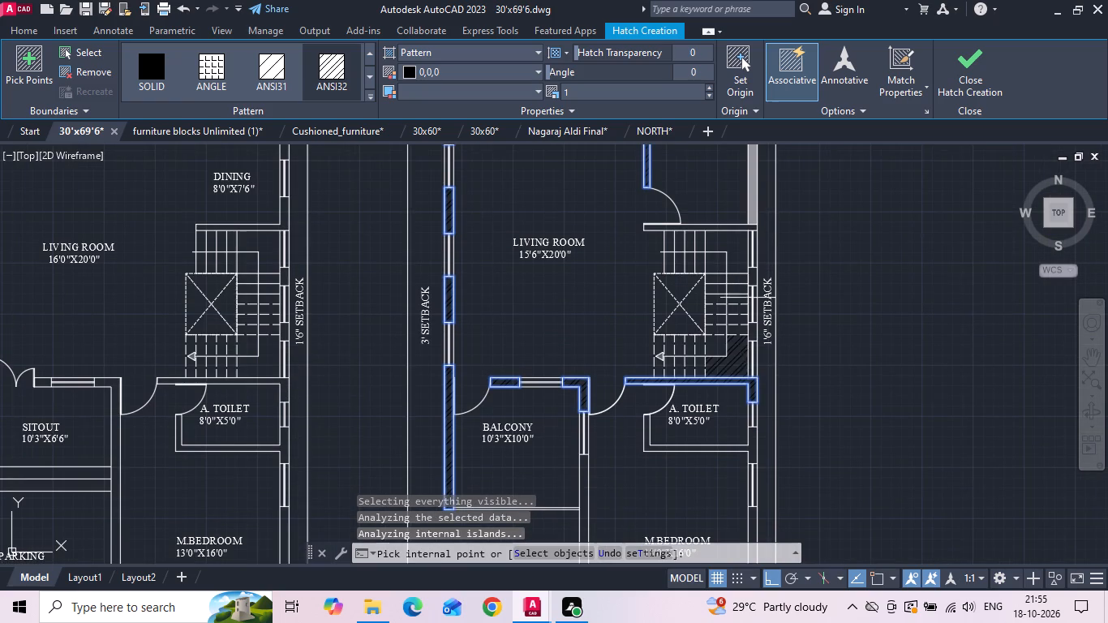
{"action": "scroll", "coordinate": [749, 276], "scroll_direction": "up", "scroll_amount": 1}
{"action": "left_click", "coordinate": [752, 275]}
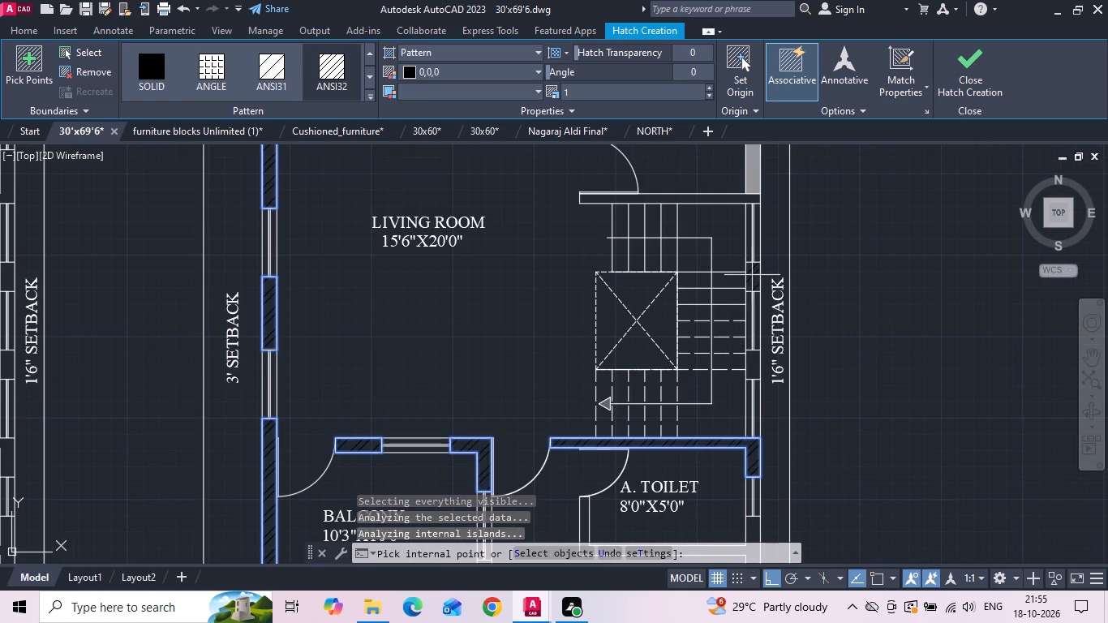
{"action": "left_click", "coordinate": [706, 201]}
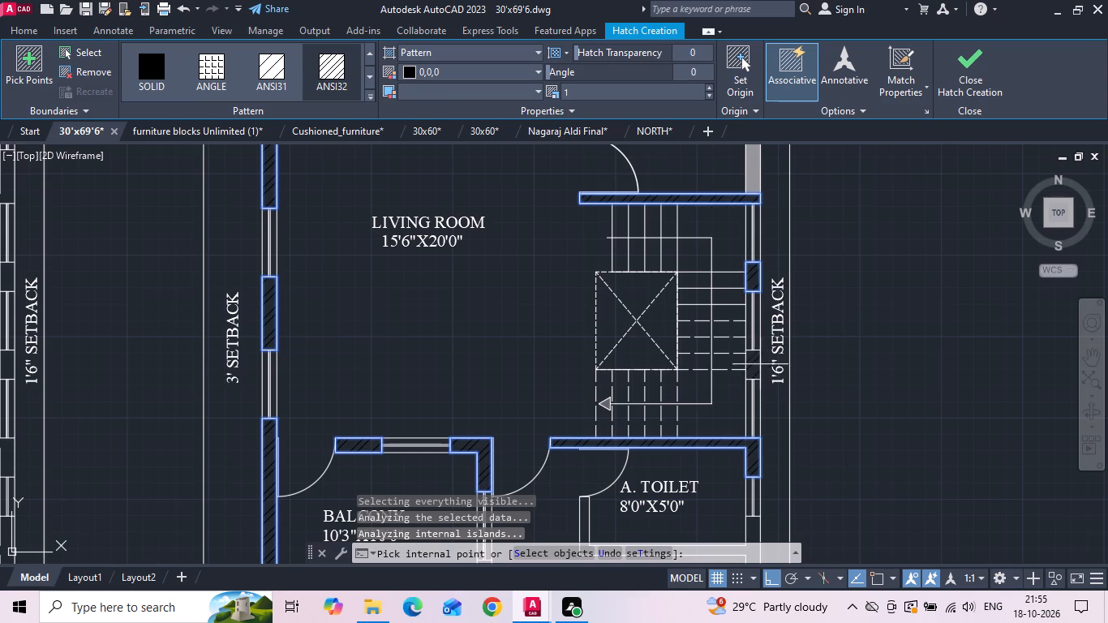
{"action": "left_click", "coordinate": [758, 361]}
Add the remaining lower A. TOILET walls and the M.BEDROOM walls to the ANSI32 hatch, and finish the hatch.
{"action": "scroll", "coordinate": [553, 209], "scroll_direction": "down", "scroll_amount": 2}
{"action": "scroll", "coordinate": [623, 372], "scroll_direction": "up", "scroll_amount": 2}
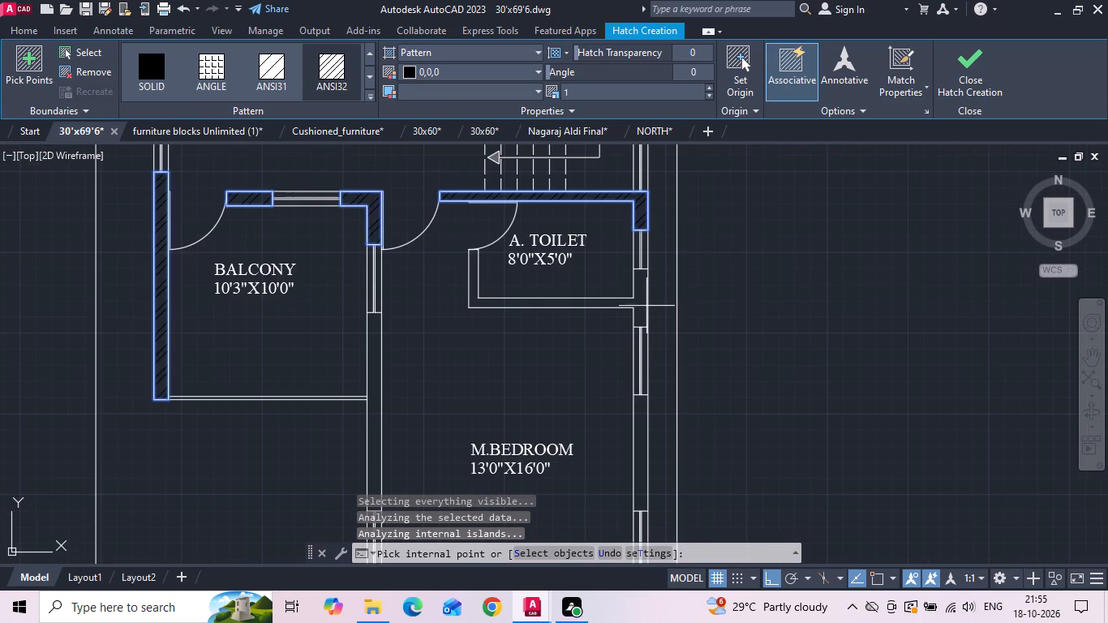
{"action": "left_click", "coordinate": [642, 298]}
{"action": "scroll", "coordinate": [642, 215], "scroll_direction": "down", "scroll_amount": 1}
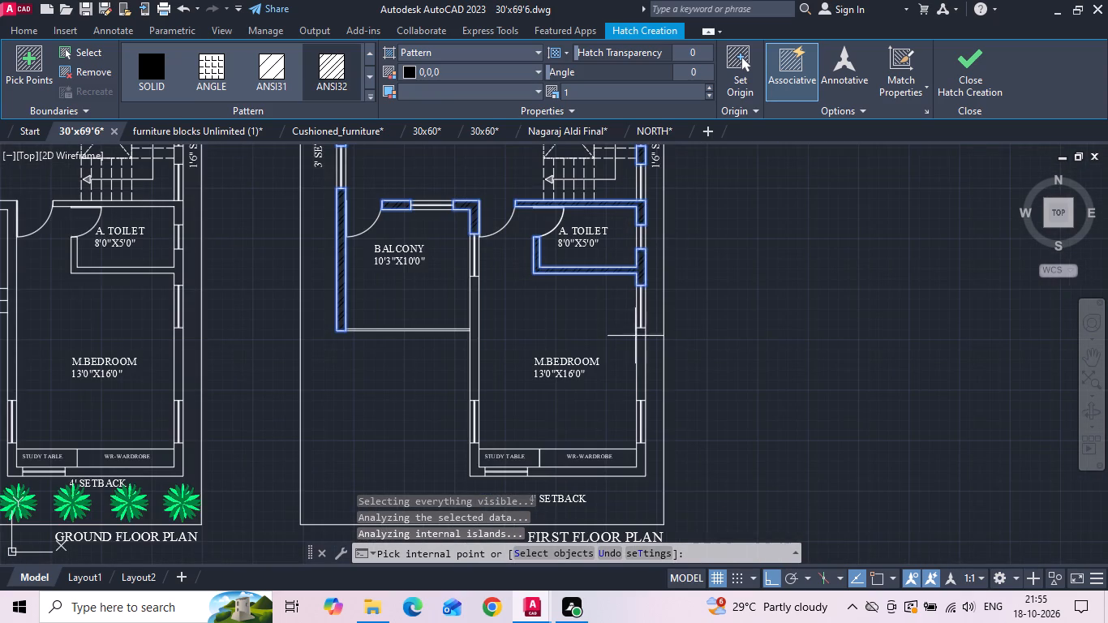
{"action": "left_click", "coordinate": [639, 354]}
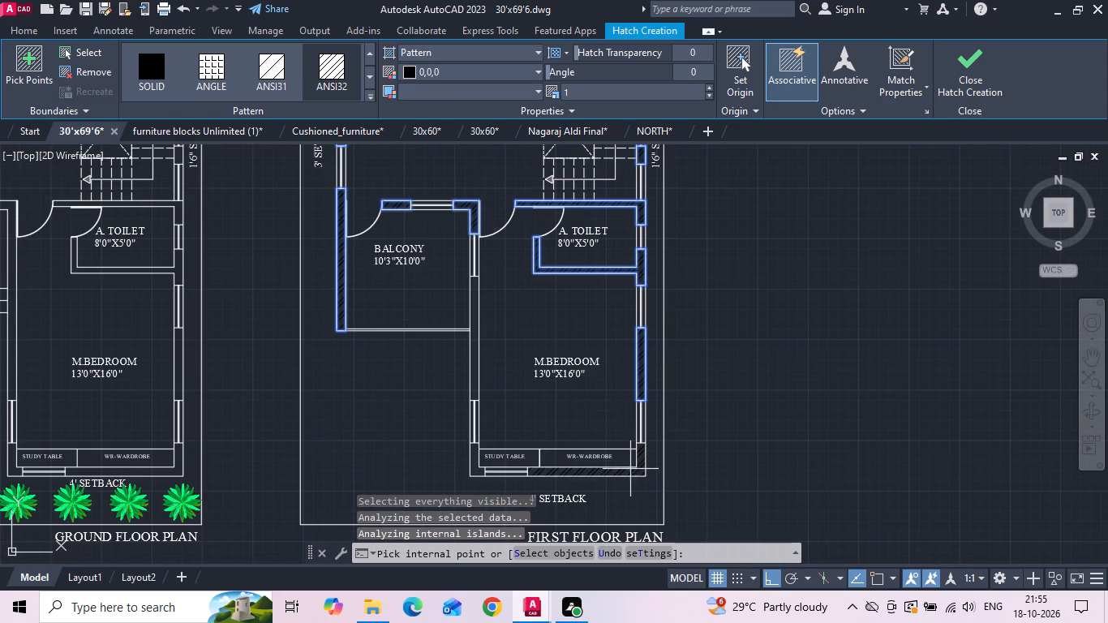
{"action": "left_click", "coordinate": [630, 473]}
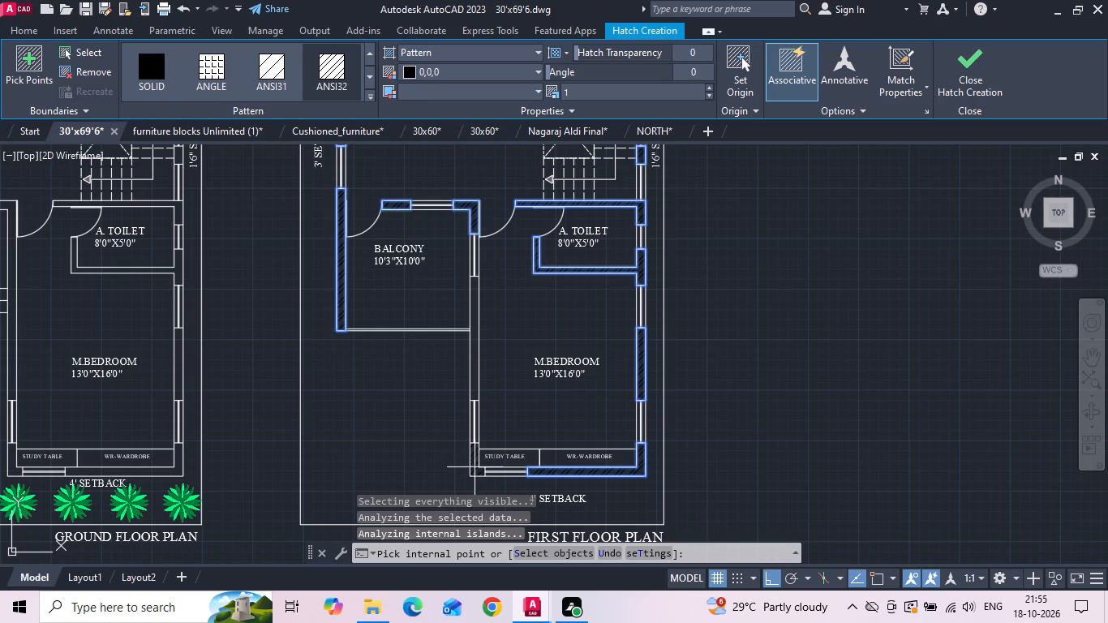
{"action": "left_click", "coordinate": [475, 467]}
{"action": "left_click", "coordinate": [472, 368]}
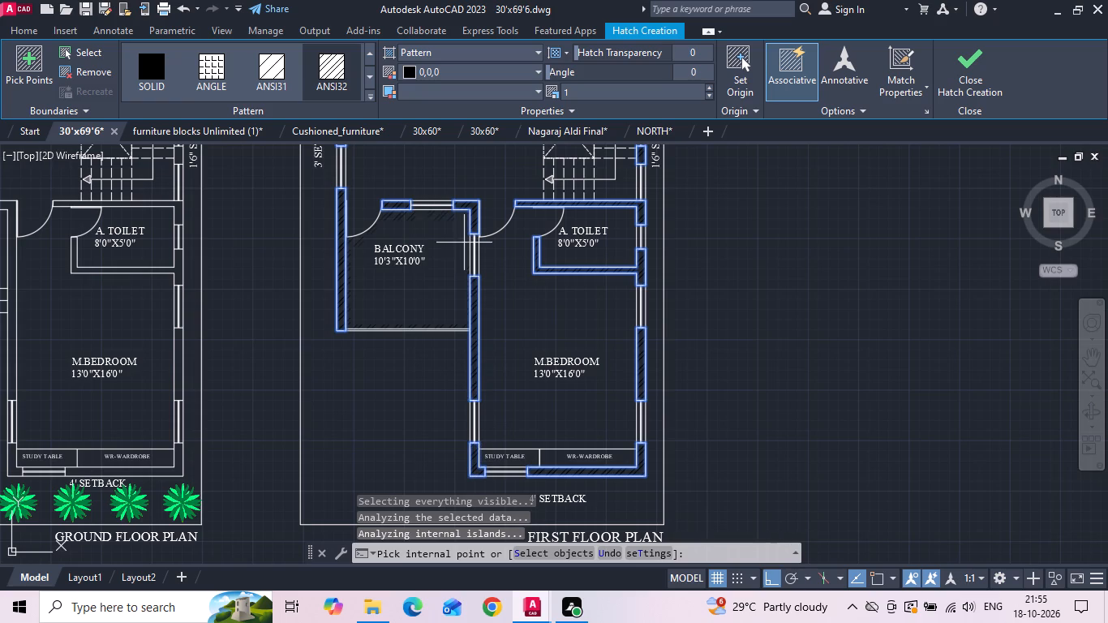
{"action": "middle_click_drag", "start_coordinate": [463, 253], "coordinate": [578, 307]}
{"action": "scroll", "coordinate": [608, 363], "scroll_direction": "down", "scroll_amount": 3}
{"action": "scroll", "coordinate": [600, 235], "scroll_direction": "up", "scroll_amount": 3}
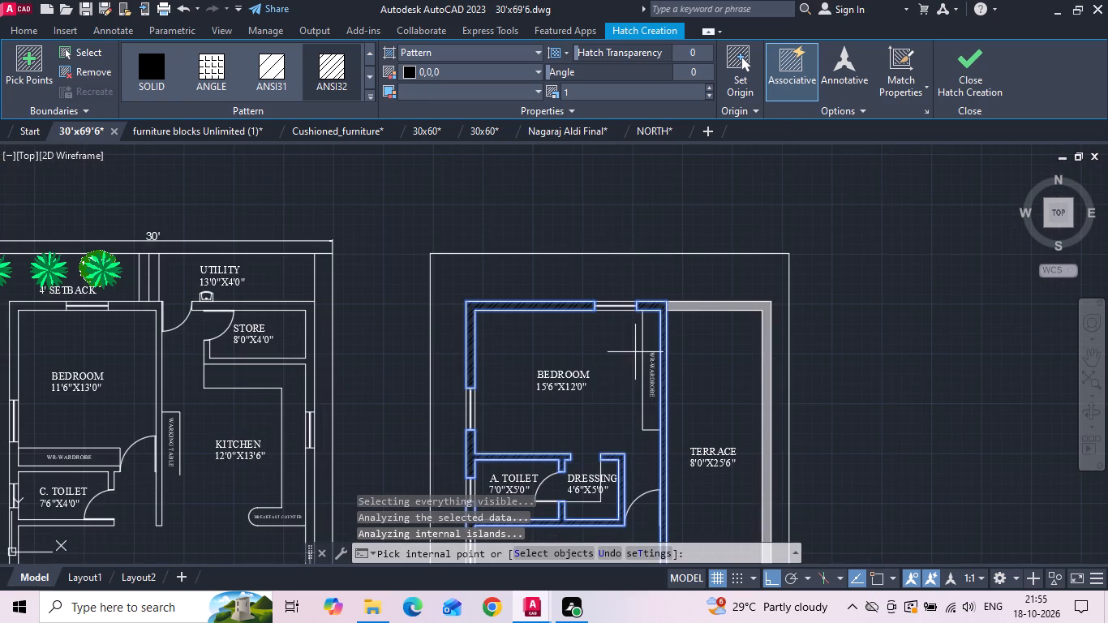
{"action": "key", "text": "space"}
Set the scale of the first floor plan's ANSI32 wall hatch to 0.5.
{"action": "scroll", "coordinate": [589, 315], "scroll_direction": "up", "scroll_amount": 2}
{"action": "left_click", "coordinate": [581, 300]}
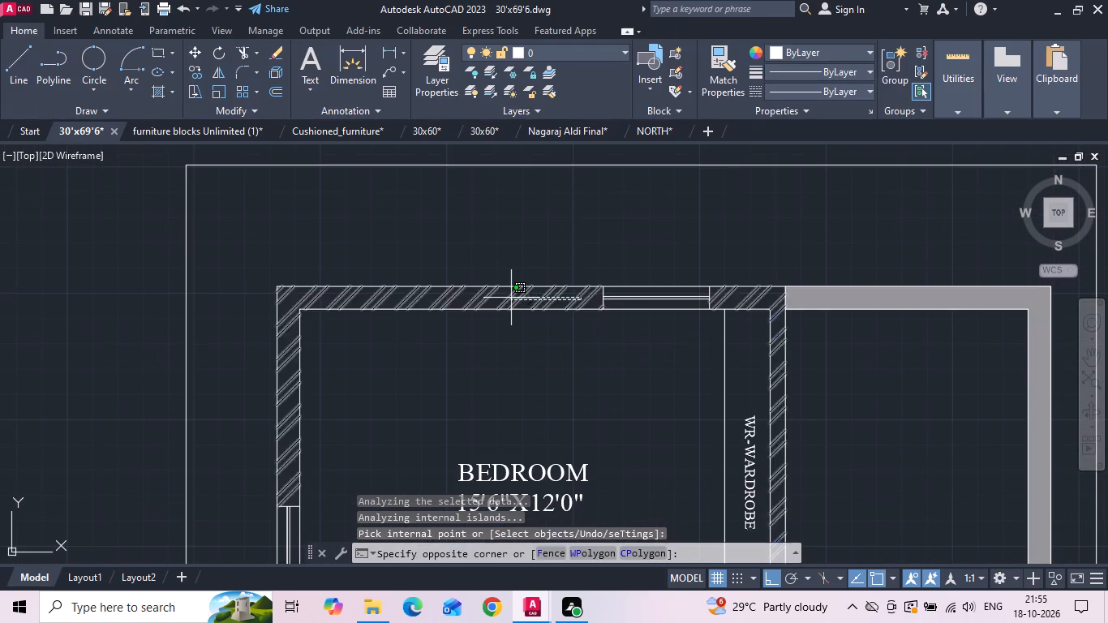
{"action": "left_click", "coordinate": [511, 298]}
{"action": "left_click", "coordinate": [586, 91]}
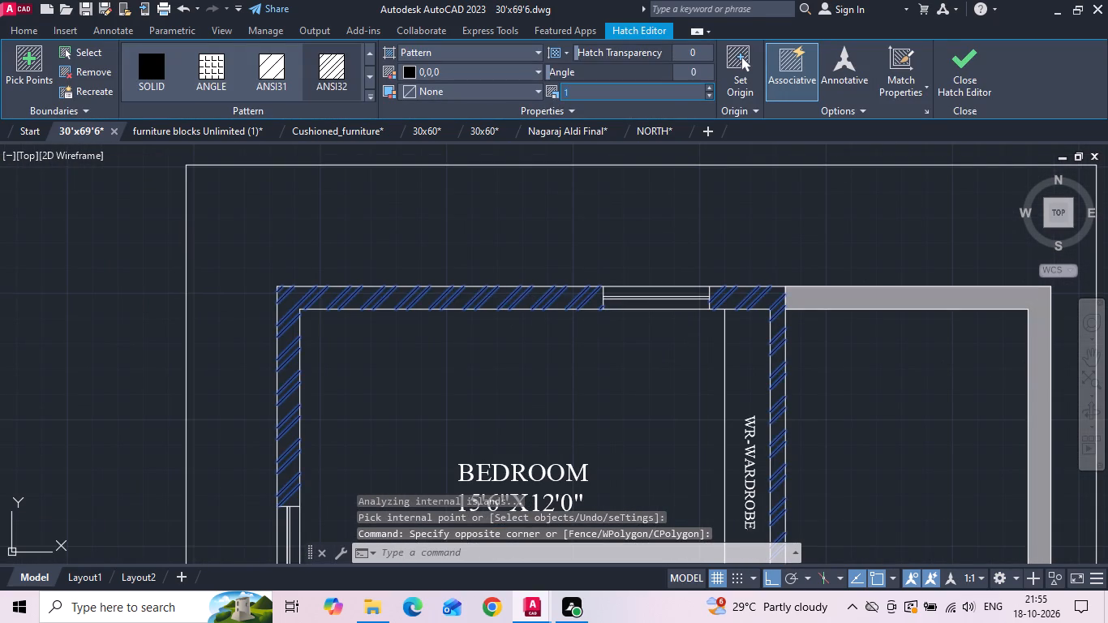
{"action": "key", "text": "BackSpace"}
{"action": "type", "text": ".5"}
{"action": "key", "text": "Return"}
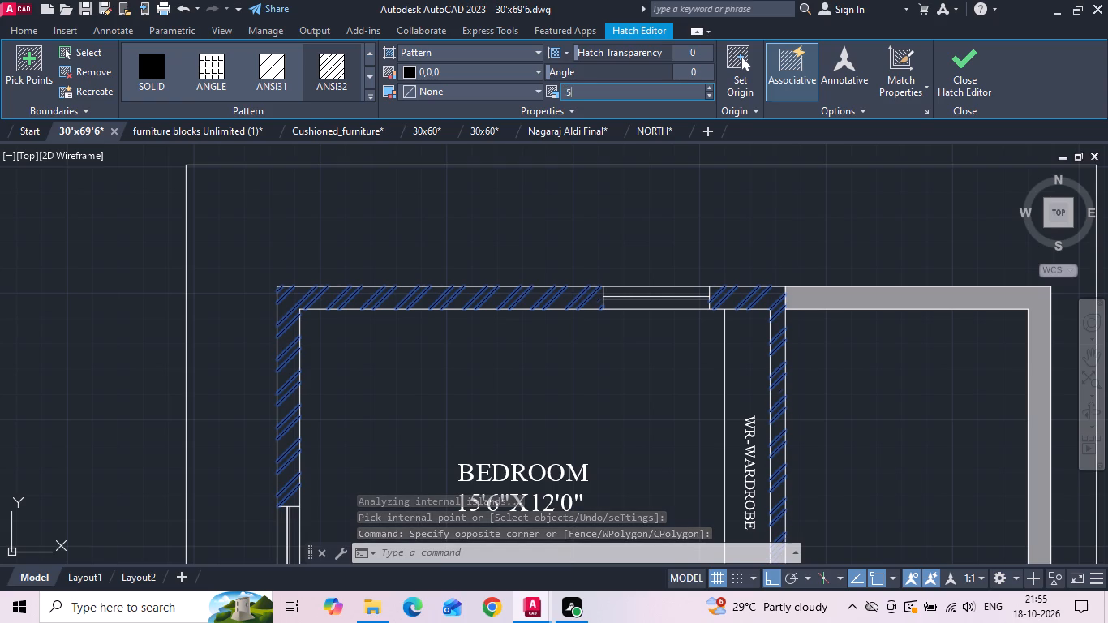
{"action": "key", "text": "Escape"}
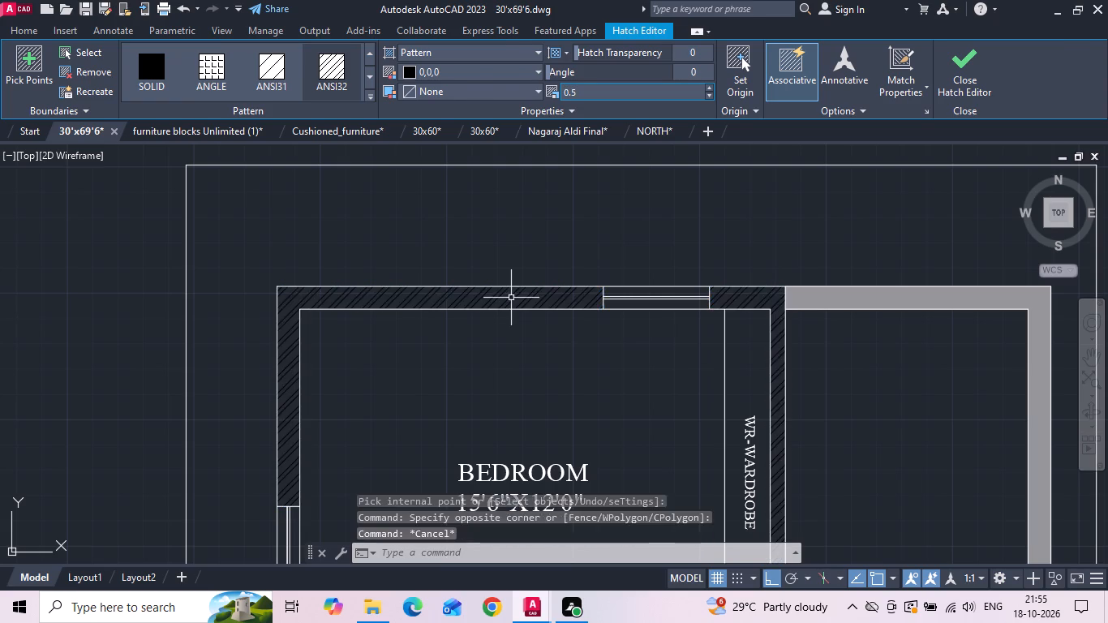
Start an ANSI32 hatch in the unfurnished ground floor plan's upper-left BEDROOM corner wall with the scale set to 0.5.
{"action": "scroll", "coordinate": [617, 284], "scroll_direction": "down", "scroll_amount": 3}
{"action": "scroll", "coordinate": [324, 316], "scroll_direction": "up", "scroll_amount": 3}
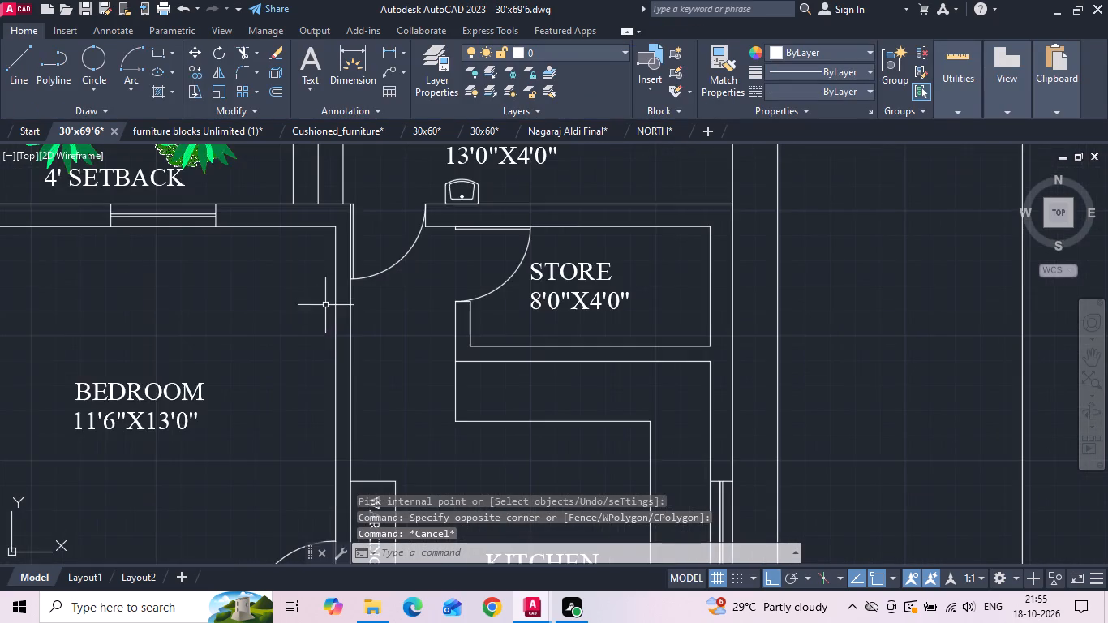
{"action": "scroll", "coordinate": [324, 298], "scroll_direction": "down", "scroll_amount": 2}
{"action": "type", "text": "H"}
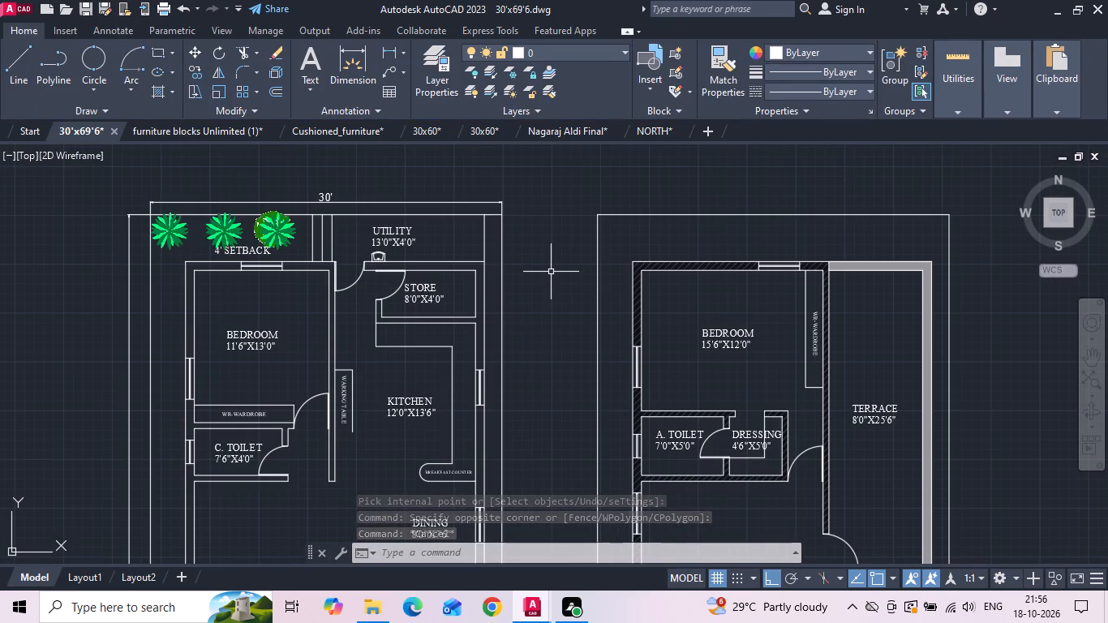
{"action": "key", "text": "space"}
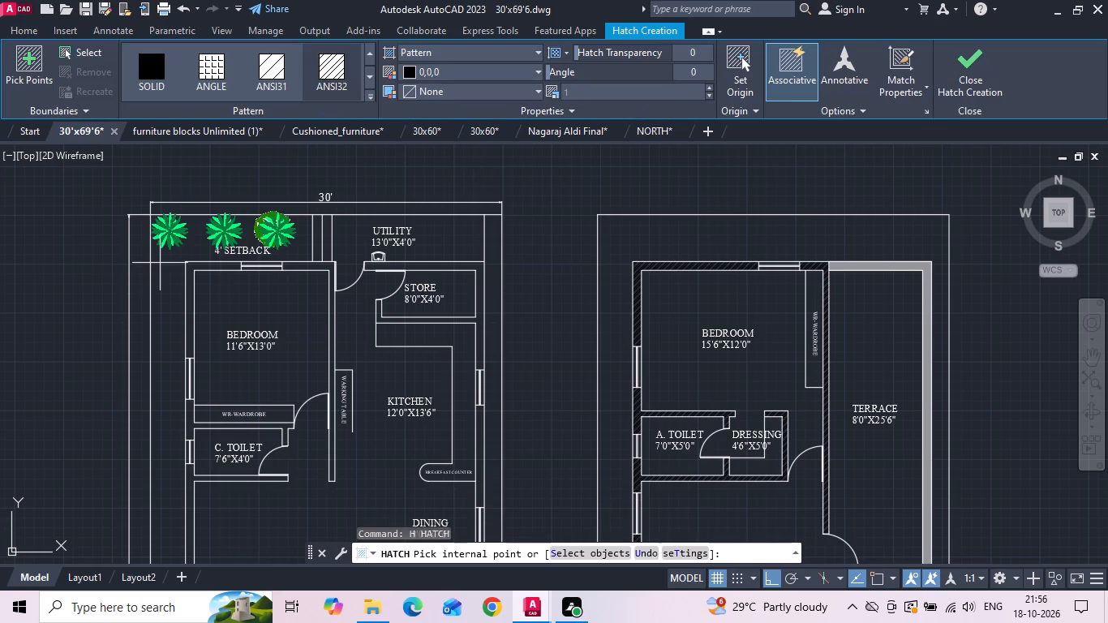
{"action": "middle_click_drag", "start_coordinate": [316, 271], "coordinate": [381, 272]}
{"action": "left_click", "coordinate": [264, 267]}
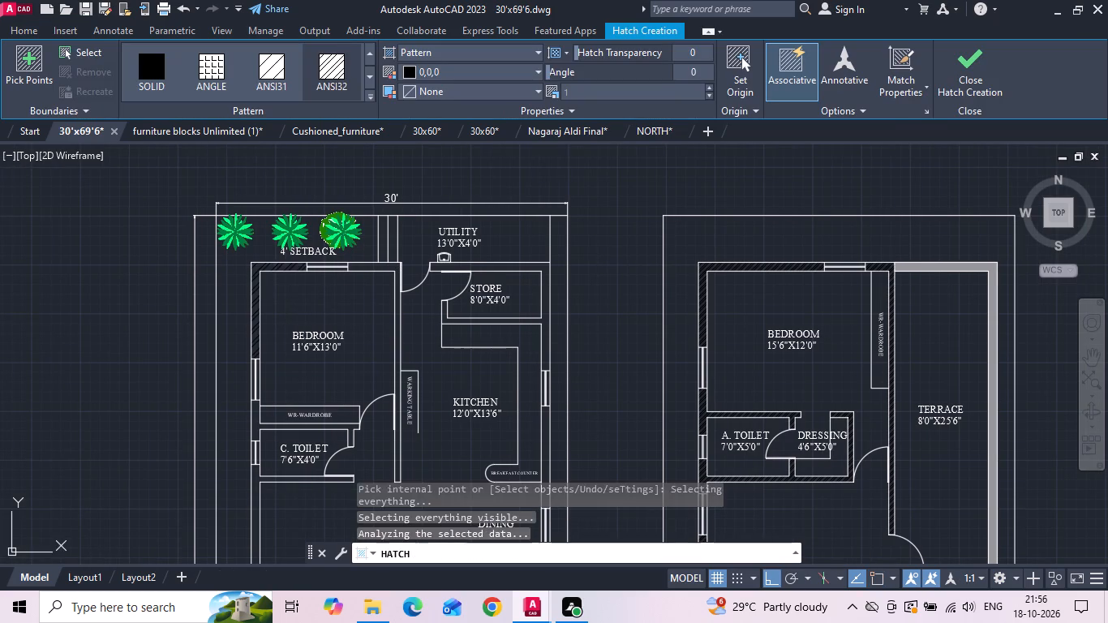
{"action": "left_click", "coordinate": [570, 94]}
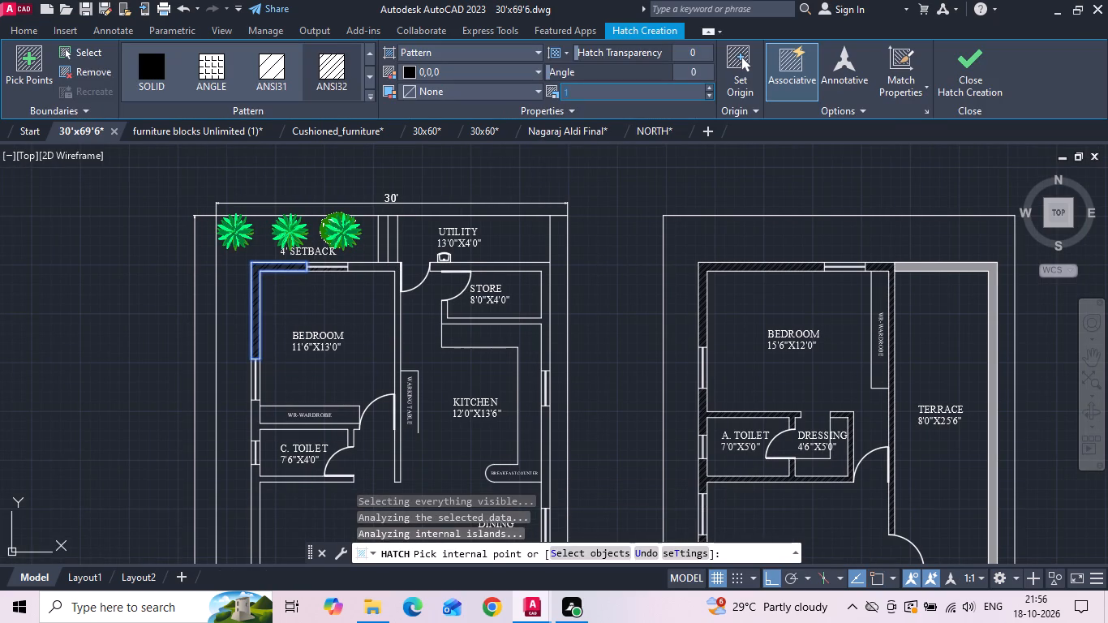
{"action": "type", "text": ".5"}
{"action": "key", "text": "Return"}
Add the remaining BEDROOM walls, the STORE walls, the KITCHEN outer wall and the wall between BEDROOM and C. TOILET to the hatch.
{"action": "left_click", "coordinate": [380, 268]}
{"action": "left_click", "coordinate": [509, 266]}
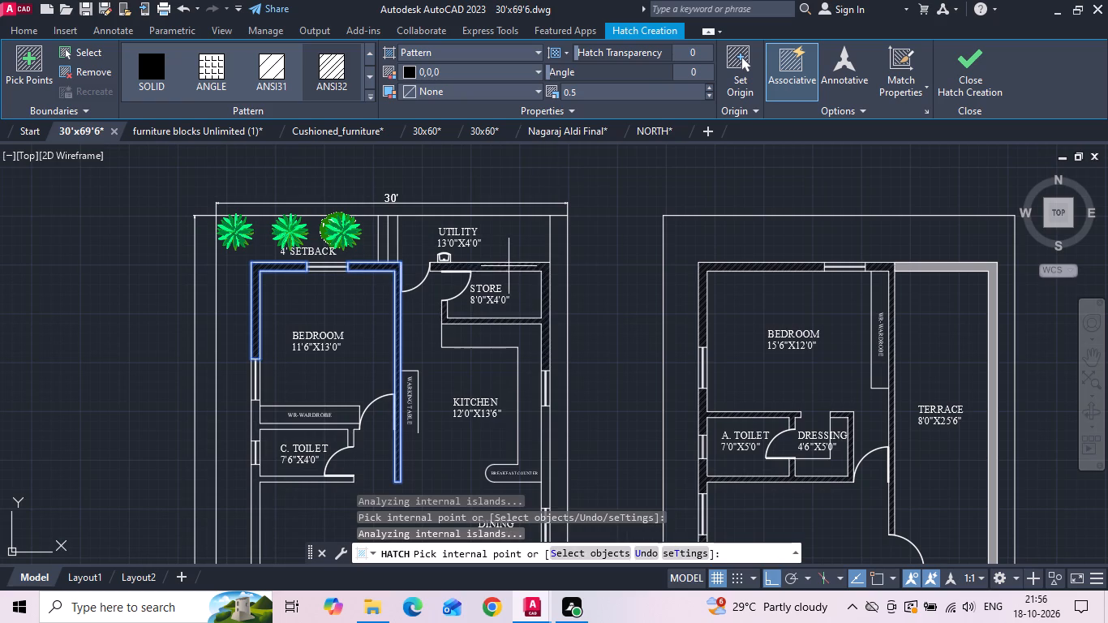
{"action": "scroll", "coordinate": [505, 300], "scroll_direction": "up", "scroll_amount": 1}
{"action": "middle_click_drag", "start_coordinate": [505, 300], "coordinate": [595, 124]}
{"action": "scroll", "coordinate": [626, 261], "scroll_direction": "down", "scroll_amount": 1}
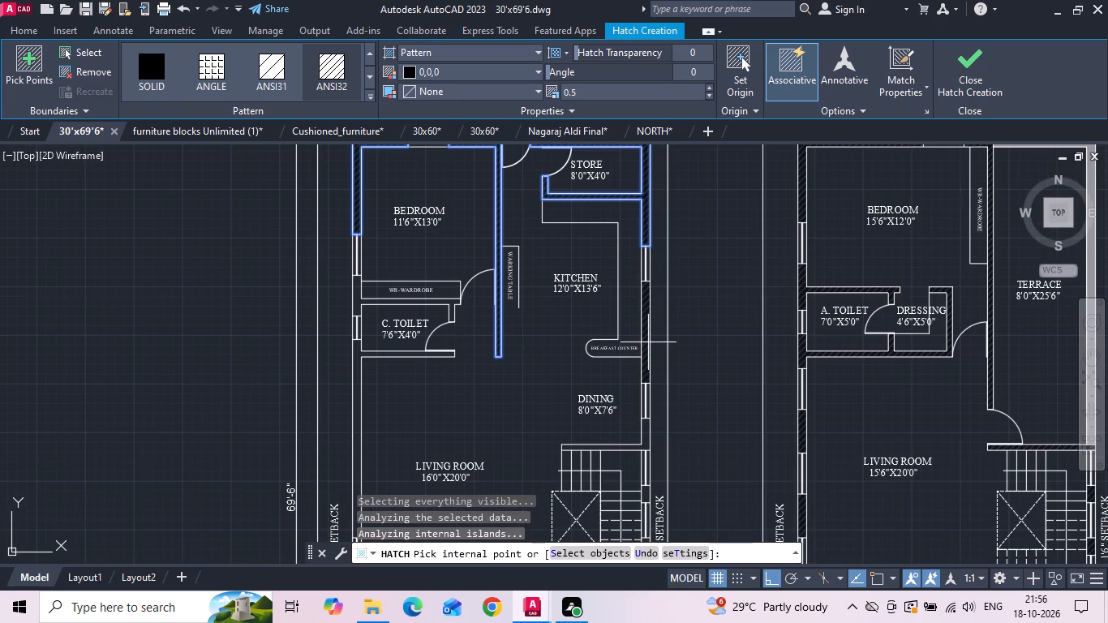
{"action": "left_click", "coordinate": [648, 342]}
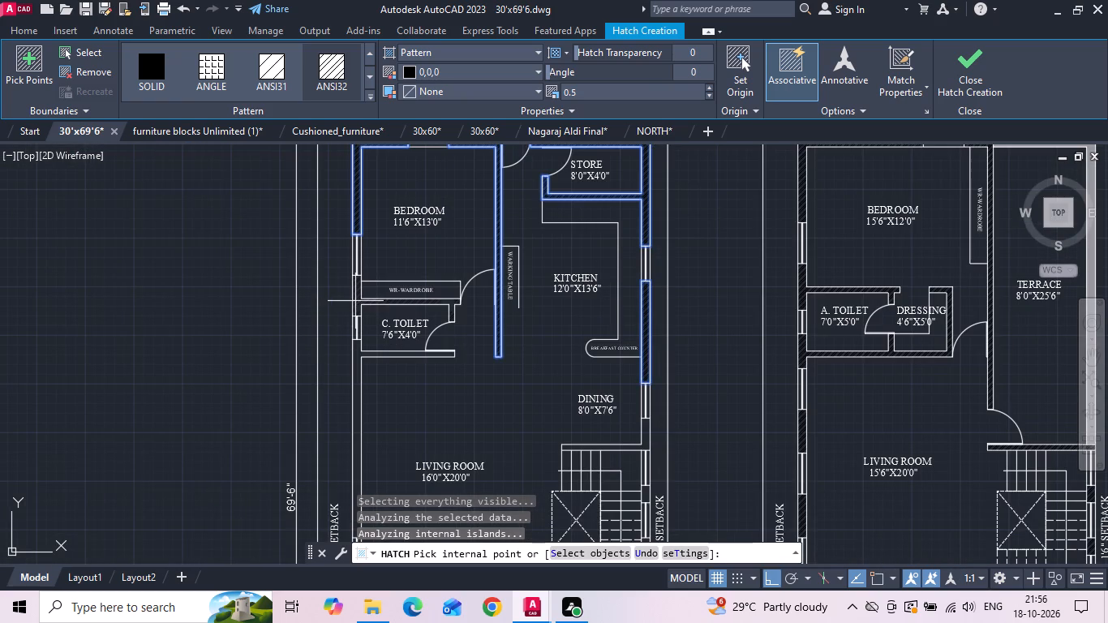
{"action": "left_click", "coordinate": [355, 301]}
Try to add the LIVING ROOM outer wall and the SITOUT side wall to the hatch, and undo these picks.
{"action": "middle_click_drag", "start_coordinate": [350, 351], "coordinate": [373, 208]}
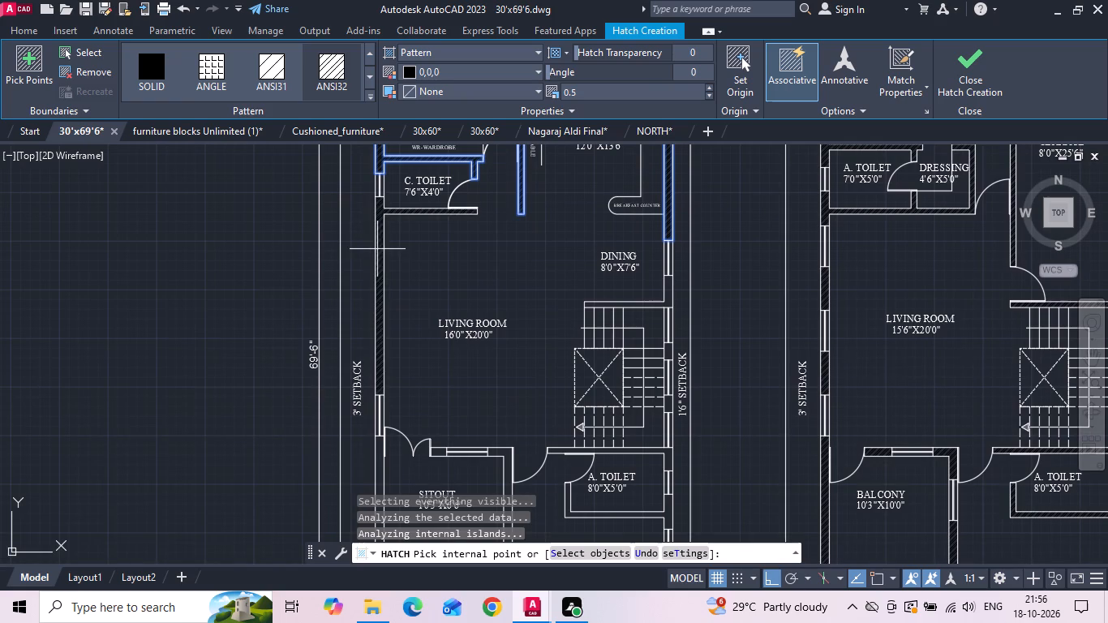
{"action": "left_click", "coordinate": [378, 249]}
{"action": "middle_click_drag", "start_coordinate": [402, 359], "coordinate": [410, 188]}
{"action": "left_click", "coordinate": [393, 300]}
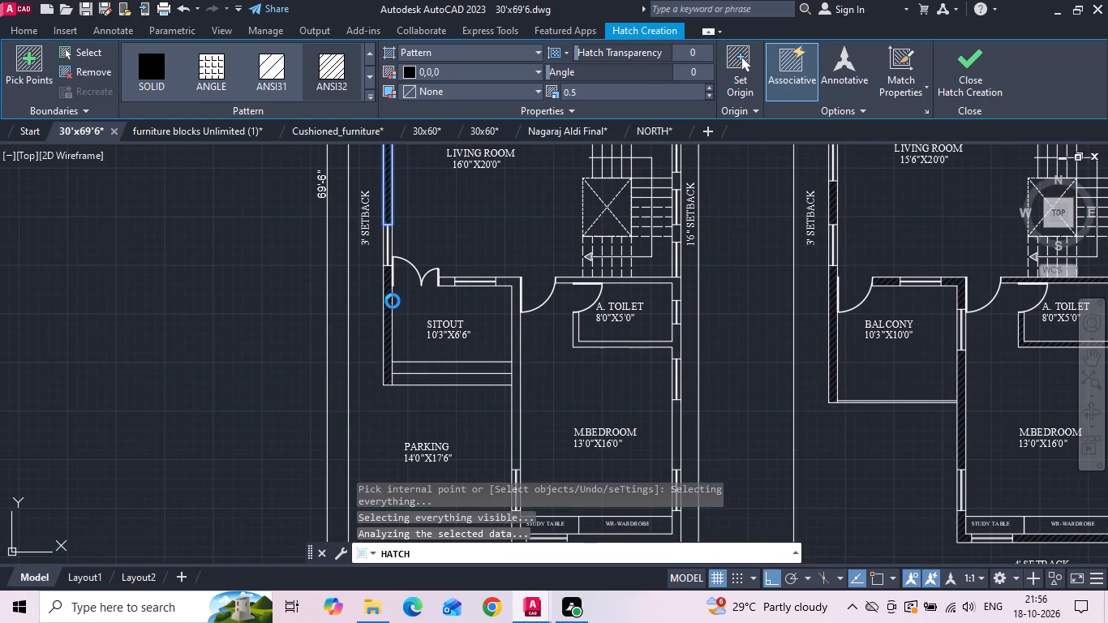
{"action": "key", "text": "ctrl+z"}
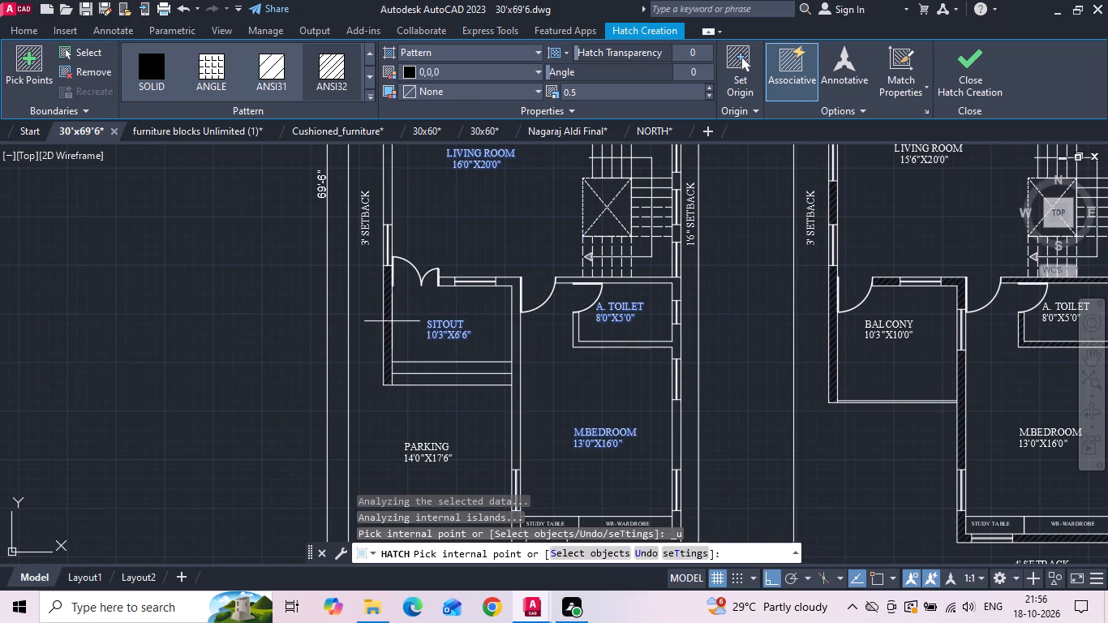
Add the SITOUT walls, the A. TOILET walls and the staircase's outer wall pieces to the ANSI32 hatch.
{"action": "left_click", "coordinate": [390, 322]}
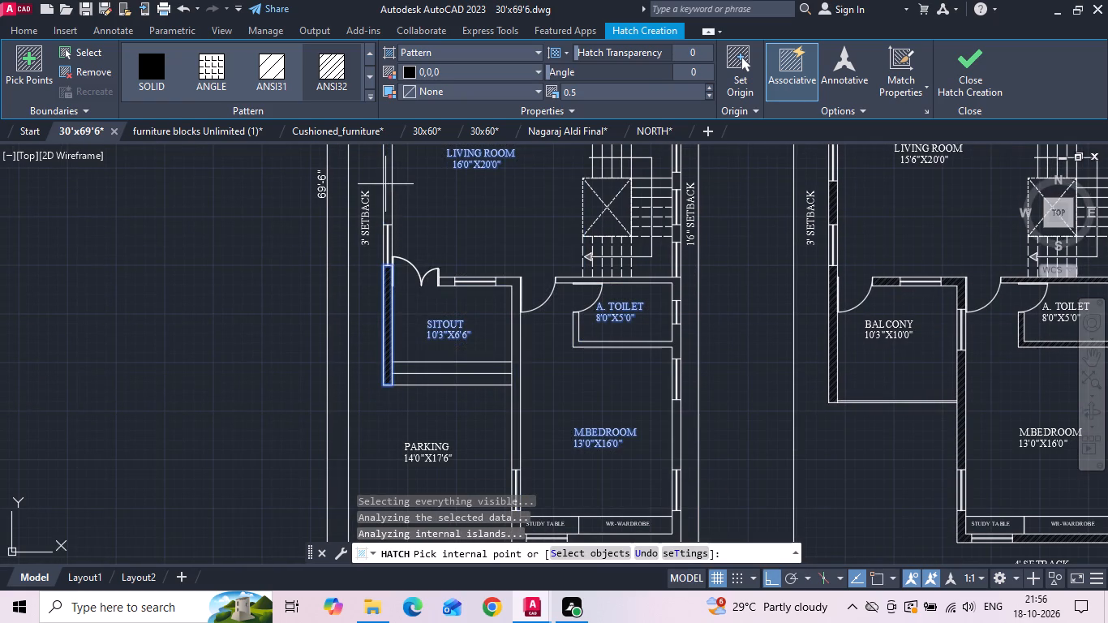
{"action": "left_click", "coordinate": [449, 278]}
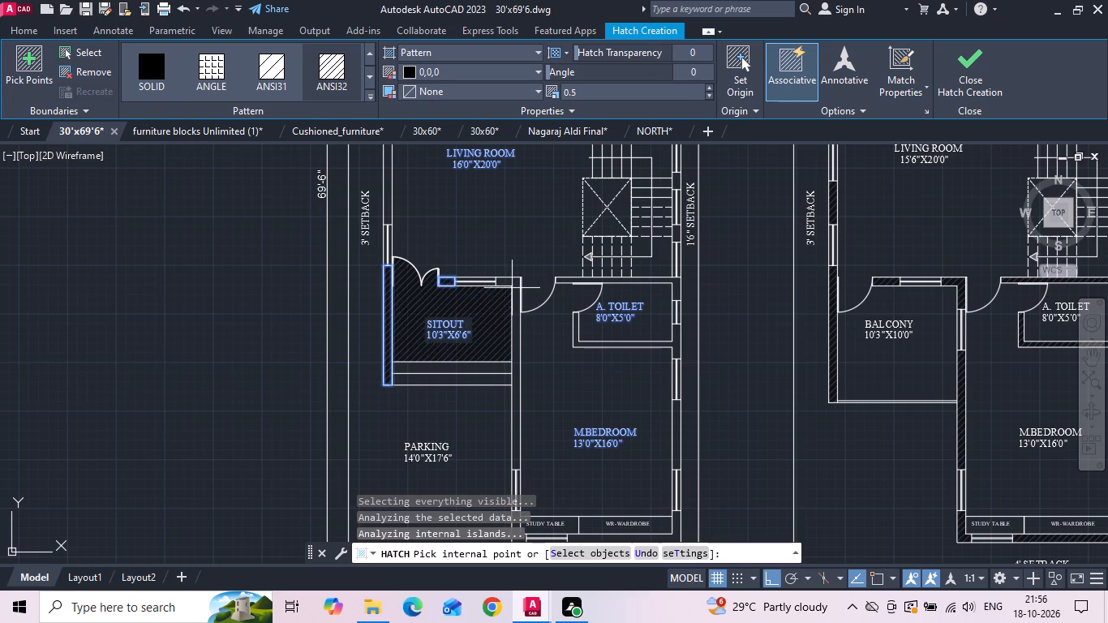
{"action": "left_click", "coordinate": [516, 281]}
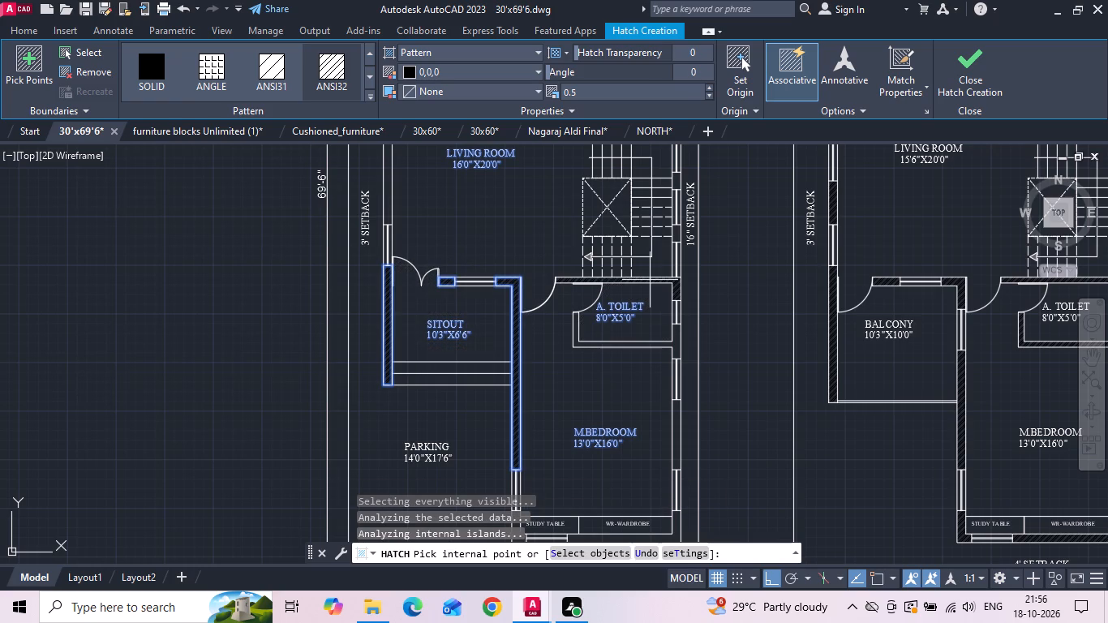
{"action": "left_click", "coordinate": [651, 280]}
{"action": "left_click", "coordinate": [676, 235]}
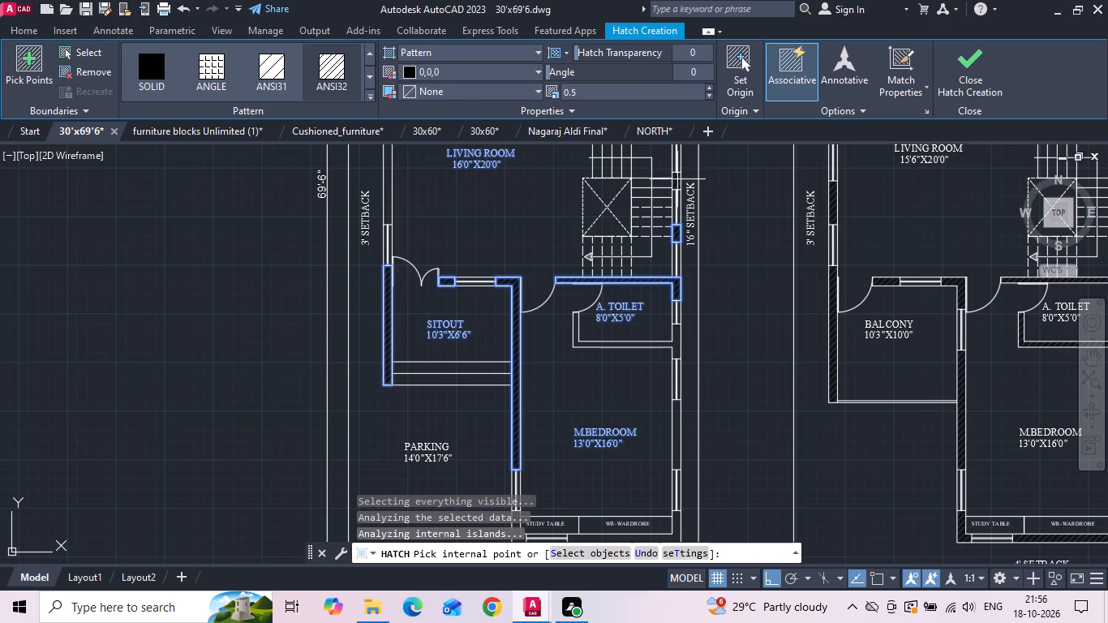
{"action": "left_click", "coordinate": [677, 179]}
{"action": "left_click", "coordinate": [672, 343]}
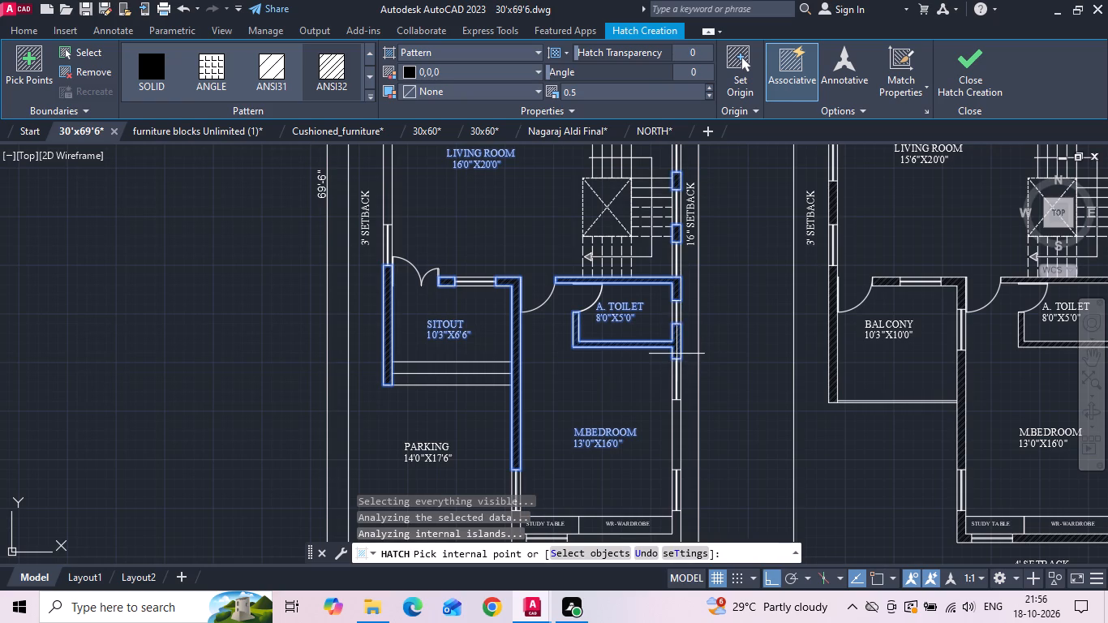
Add the M.BEDROOM's remaining outer walls, including those around the study table and wardrobe, to the ANSI32 hatch.
{"action": "middle_click_drag", "start_coordinate": [633, 370], "coordinate": [522, 174]}
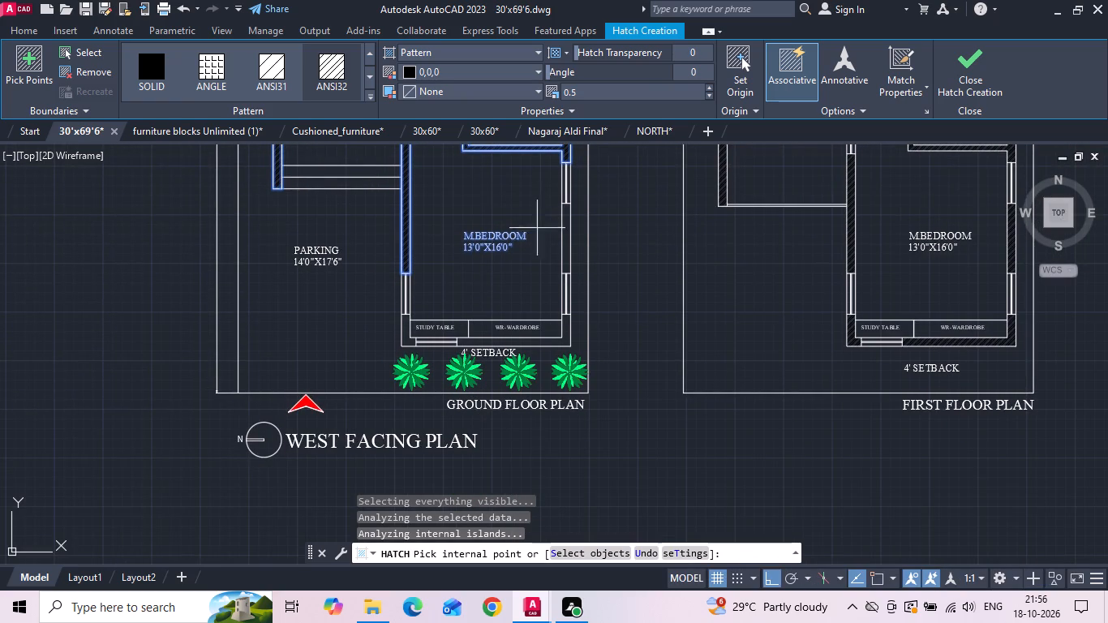
{"action": "left_click", "coordinate": [566, 237]}
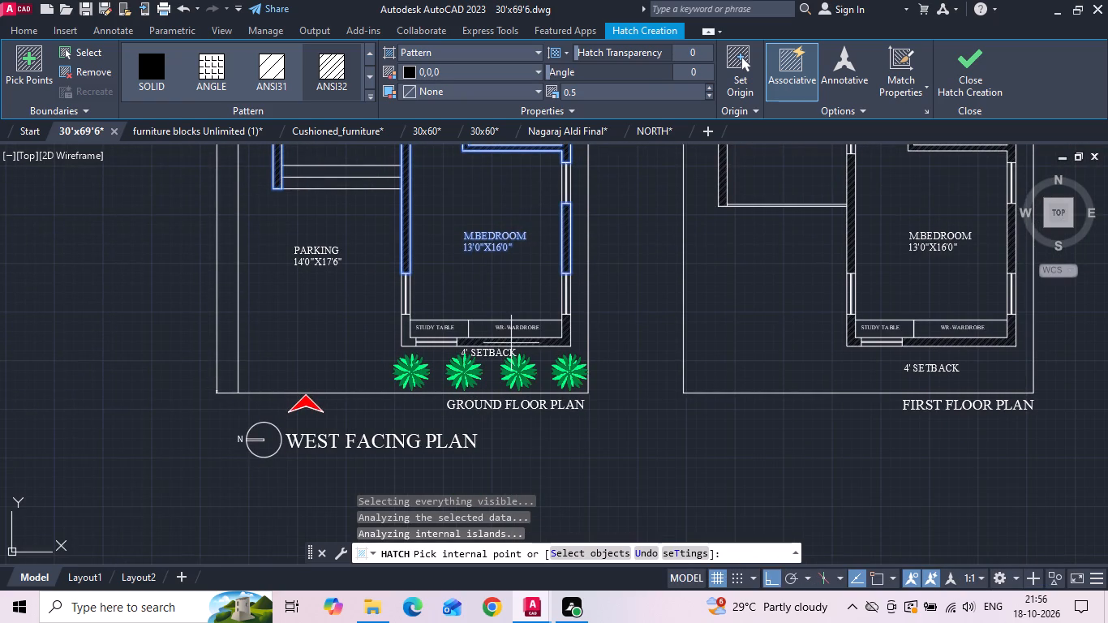
{"action": "left_click", "coordinate": [511, 342]}
{"action": "left_click", "coordinate": [406, 340]}
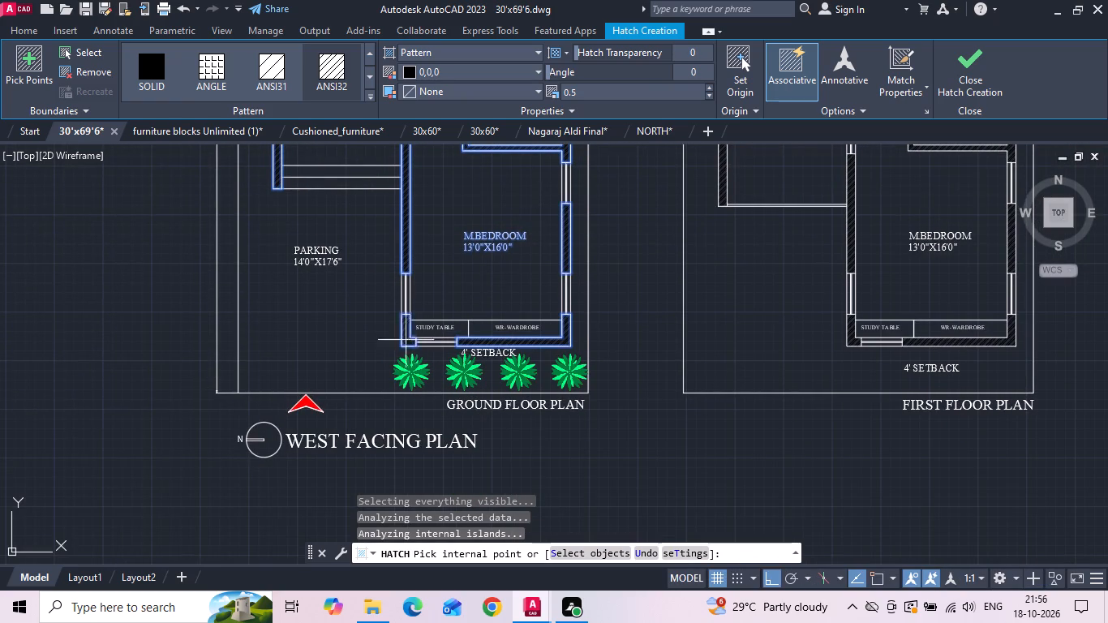
Add the wall between DINING and staircase and the LIVING ROOM outer wall to the ANSI32 hatch, and finish the hatch.
{"action": "middle_click_drag", "start_coordinate": [453, 189], "coordinate": [474, 433]}
{"action": "middle_click_drag", "start_coordinate": [495, 236], "coordinate": [487, 399]}
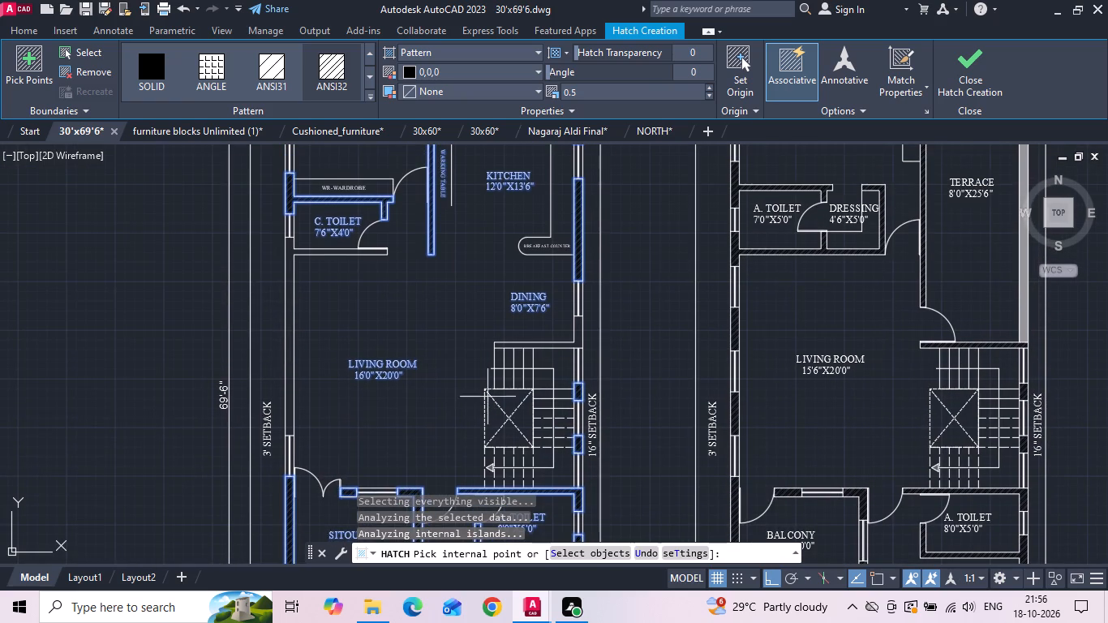
{"action": "left_click", "coordinate": [577, 330]}
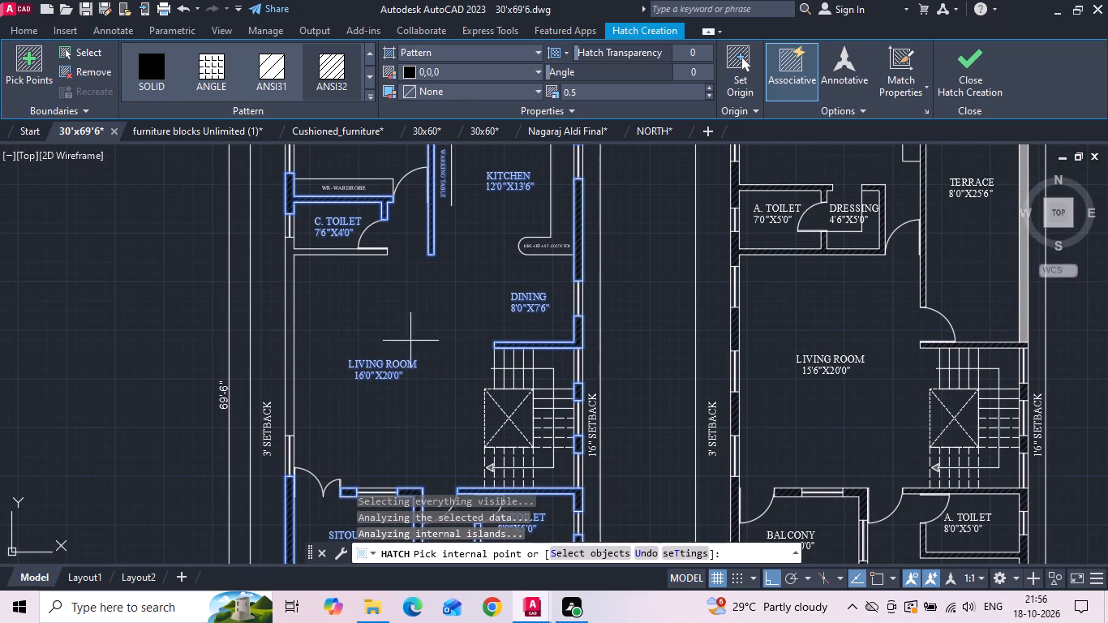
{"action": "left_click", "coordinate": [290, 364]}
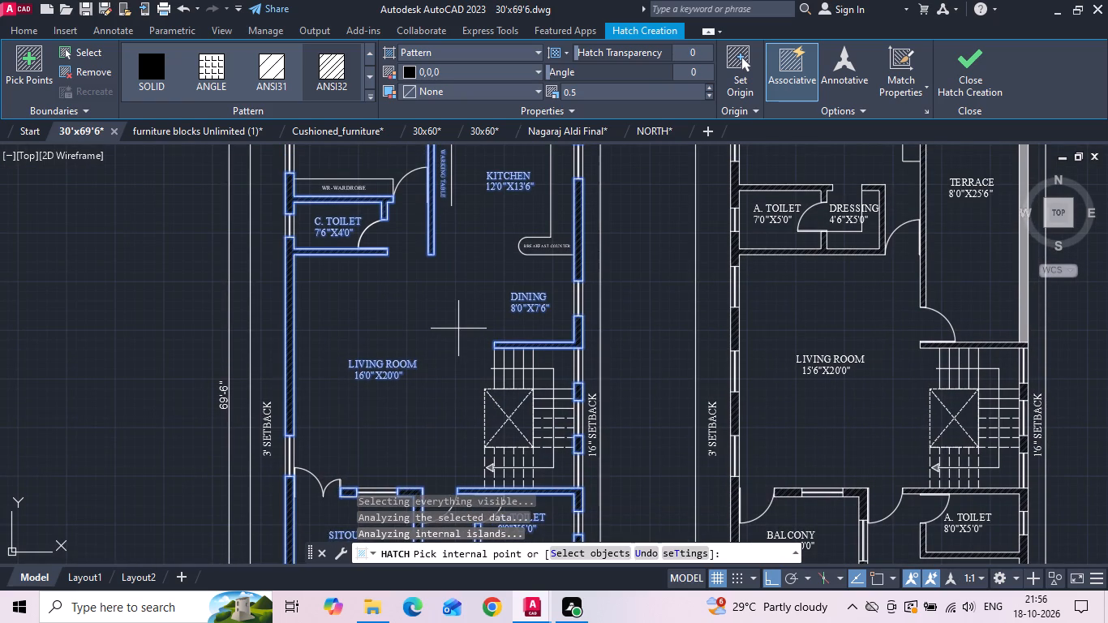
{"action": "scroll", "coordinate": [458, 329], "scroll_direction": "down", "scroll_amount": 1}
{"action": "key", "text": "space"}
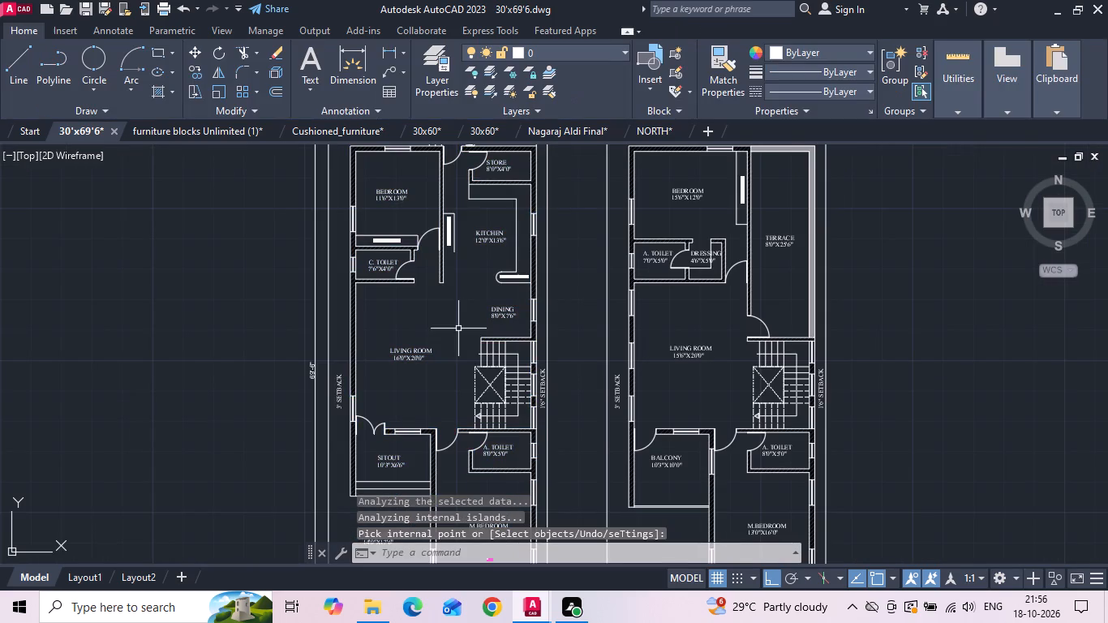
Start a single-sheet plot and load the previous plot's page setup.
{"action": "scroll", "coordinate": [458, 329], "scroll_direction": "down", "scroll_amount": 1}
{"action": "type", "text": "PLOT"}
{"action": "key", "text": "space"}
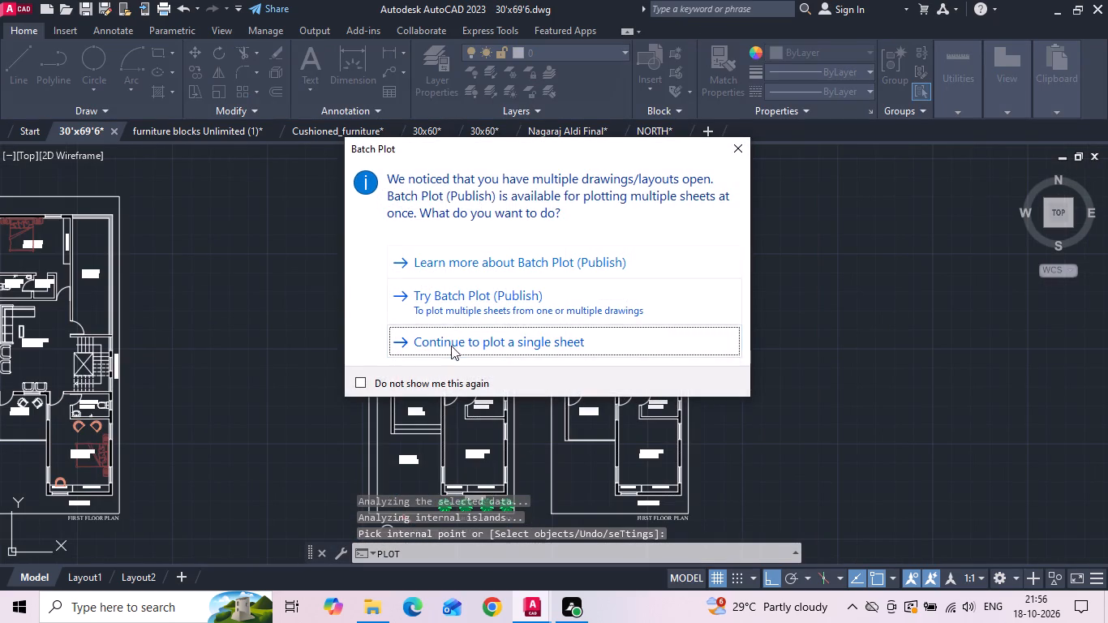
{"action": "left_click", "coordinate": [453, 343]}
{"action": "left_click", "coordinate": [351, 139]}
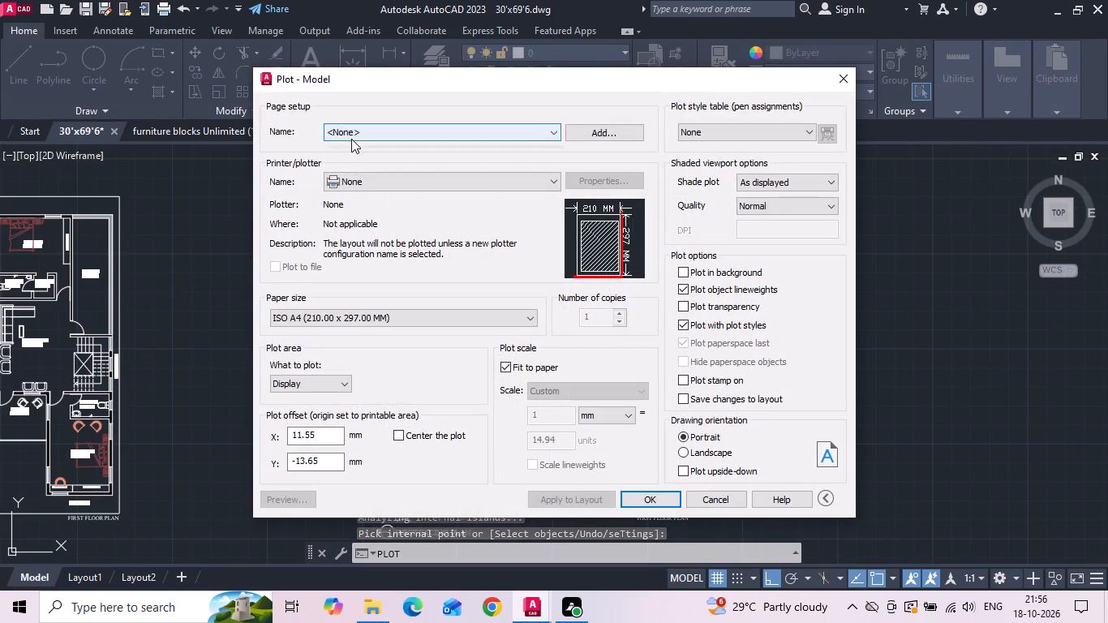
{"action": "left_click", "coordinate": [354, 160]}
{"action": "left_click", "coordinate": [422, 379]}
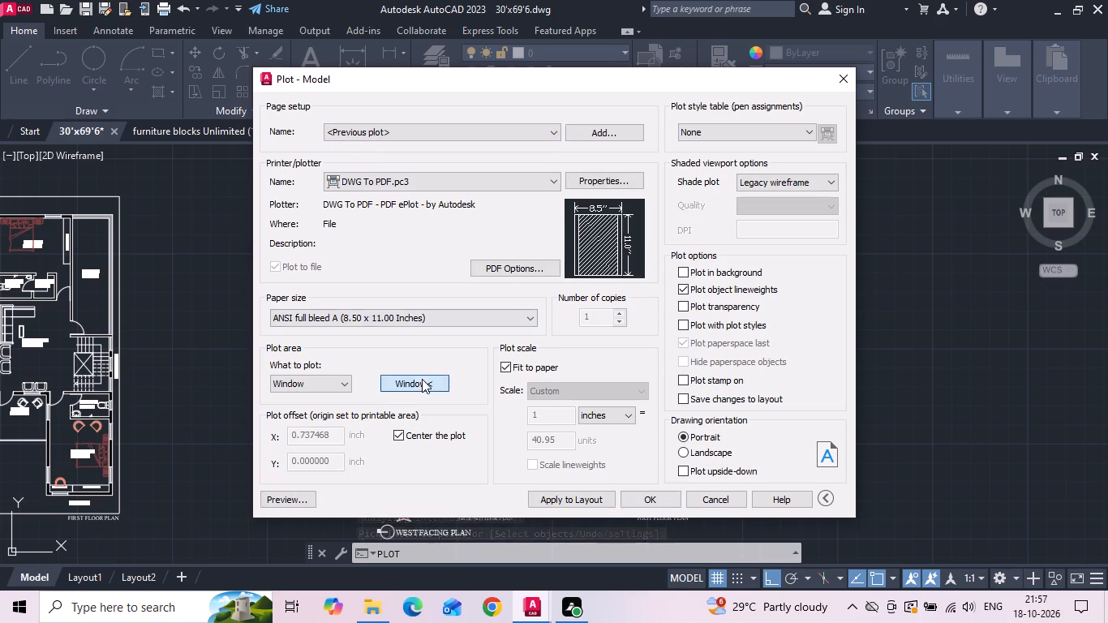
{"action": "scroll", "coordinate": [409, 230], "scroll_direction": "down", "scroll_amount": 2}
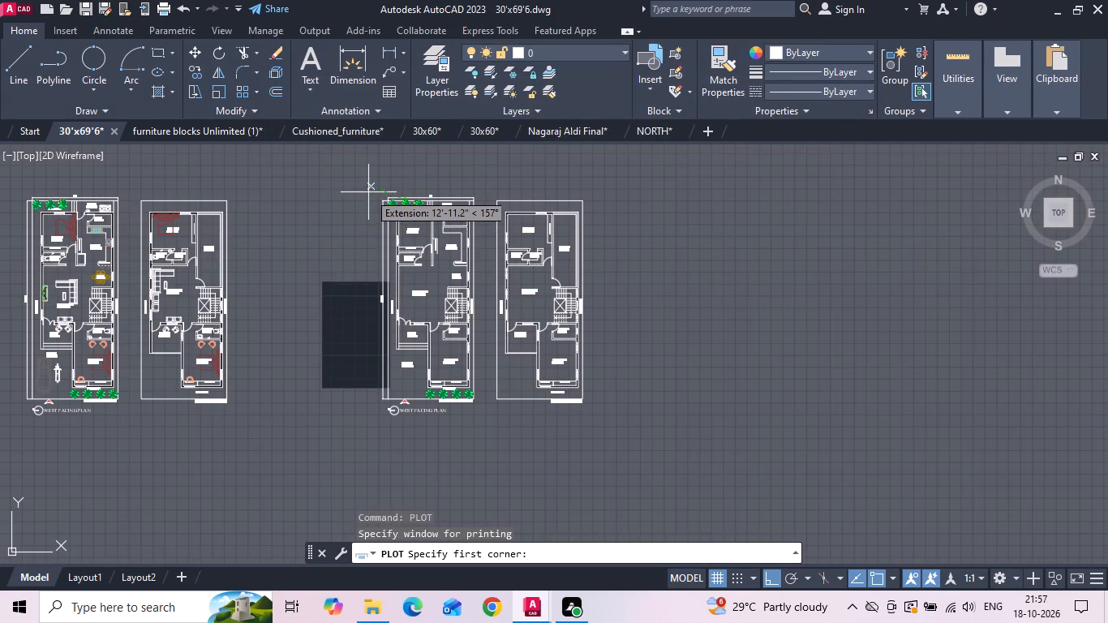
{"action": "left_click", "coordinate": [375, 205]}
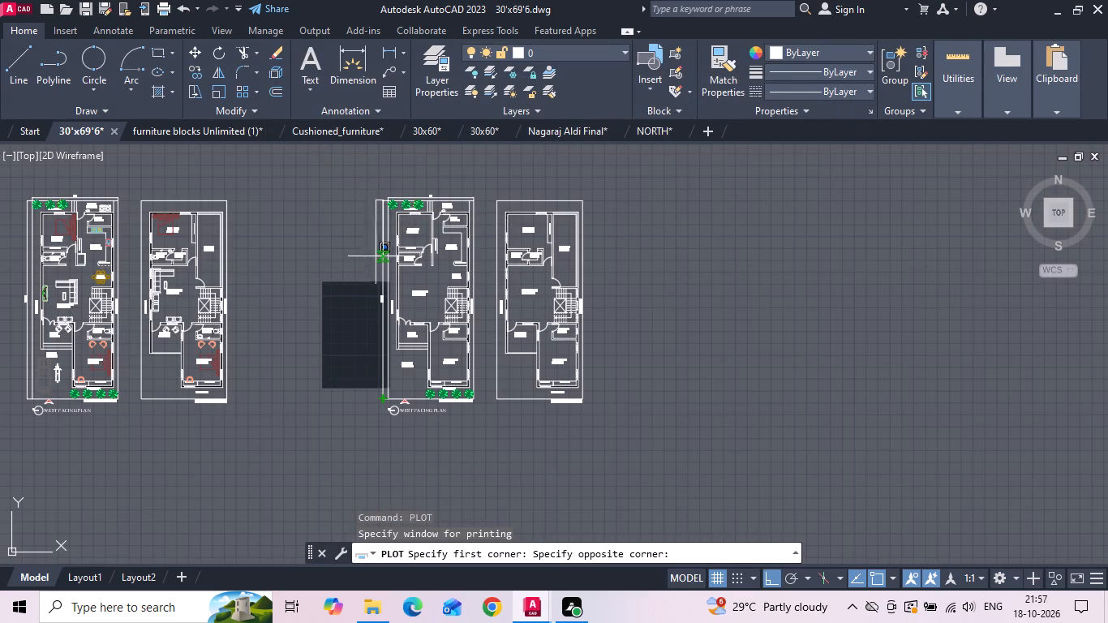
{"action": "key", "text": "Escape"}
Set the plot window around the unfurnished ground floor and first floor plans.
{"action": "left_click", "coordinate": [398, 388]}
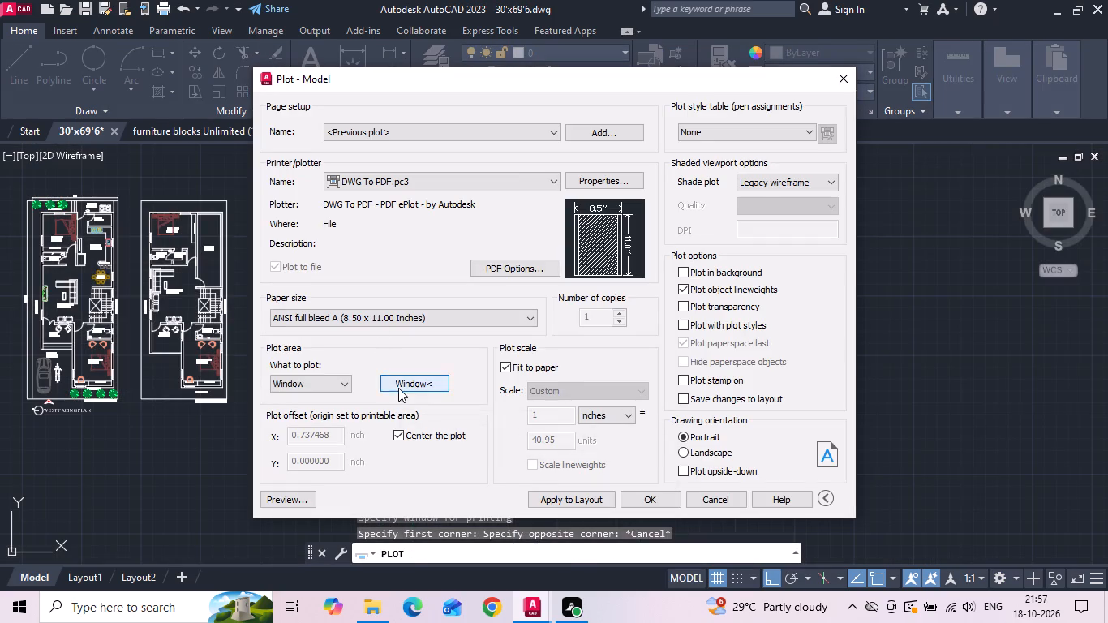
{"action": "left_click_drag", "start_coordinate": [363, 179], "coordinate": [366, 203]}
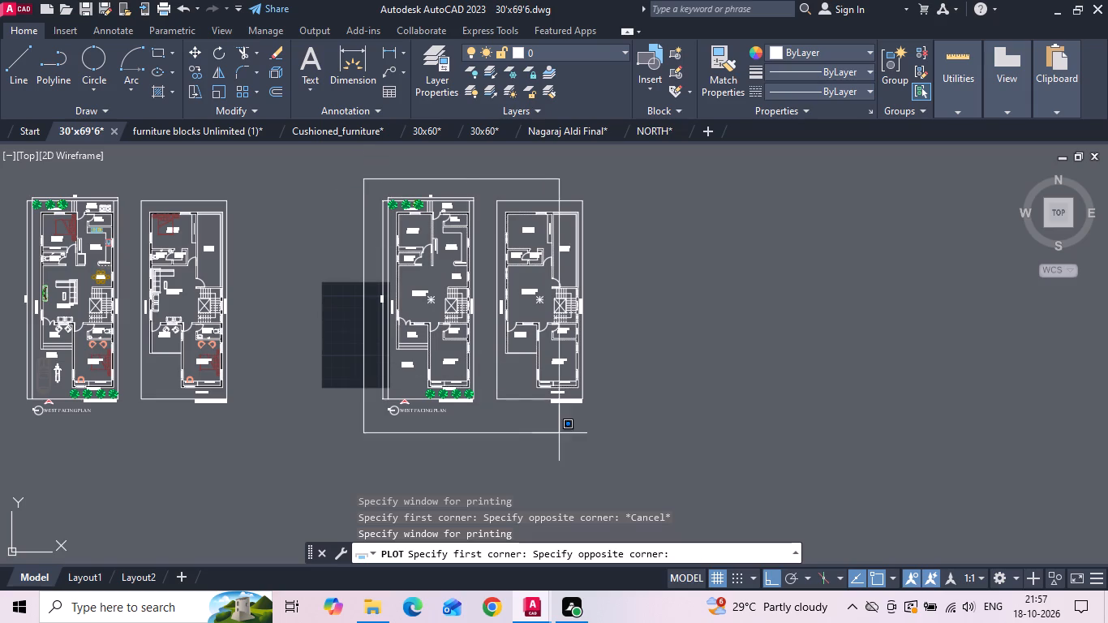
{"action": "left_click", "coordinate": [604, 443]}
Preview the plot and examine the wall hatching of the unfurnished plans up close.
{"action": "left_click", "coordinate": [291, 498]}
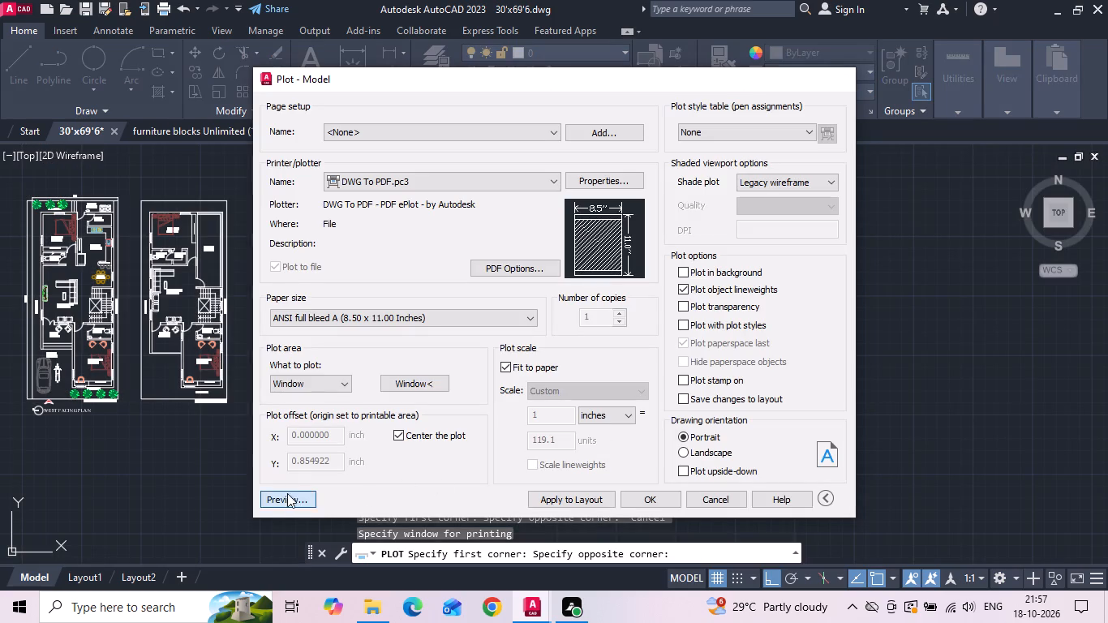
{"action": "scroll", "coordinate": [449, 200], "scroll_direction": "up", "scroll_amount": 3}
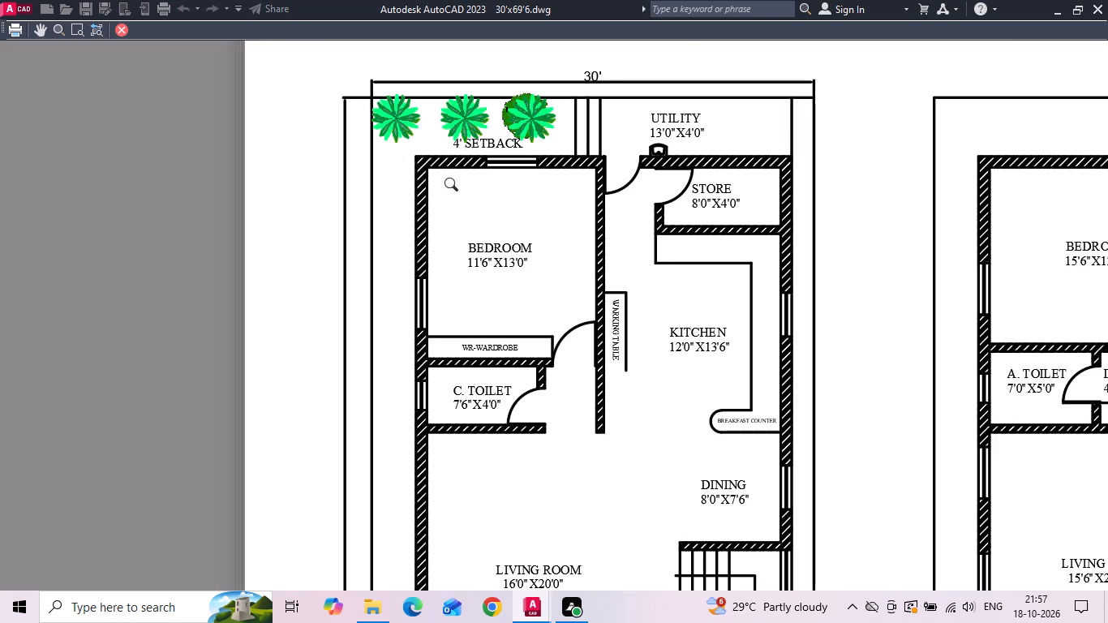
{"action": "scroll", "coordinate": [457, 183], "scroll_direction": "up", "scroll_amount": 2}
{"action": "scroll", "coordinate": [454, 191], "scroll_direction": "down", "scroll_amount": 2}
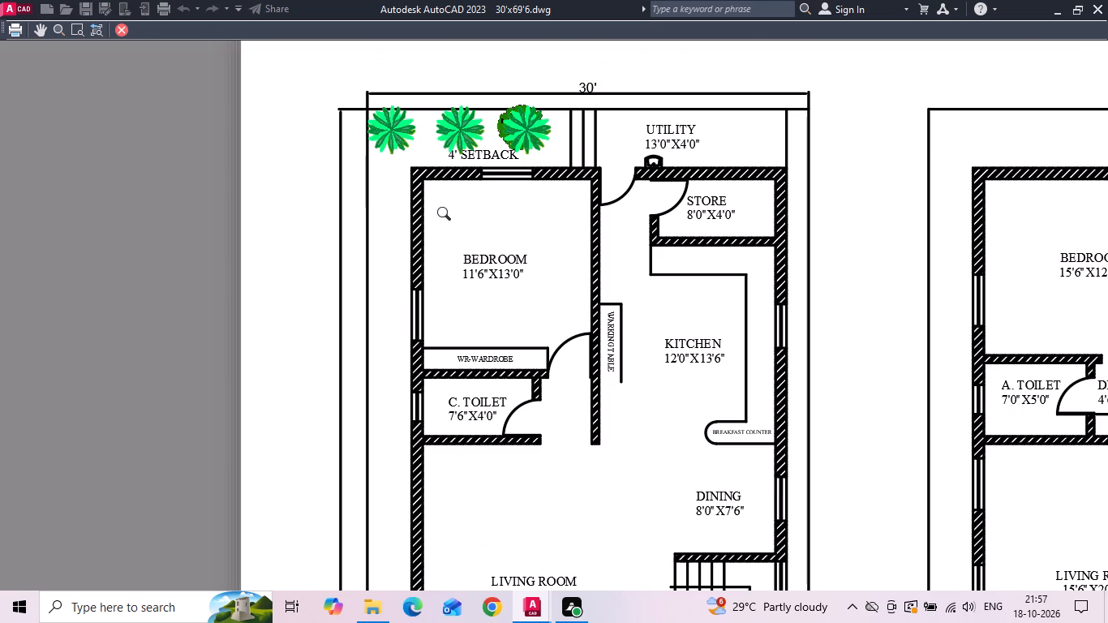
{"action": "key", "text": "Escape"}
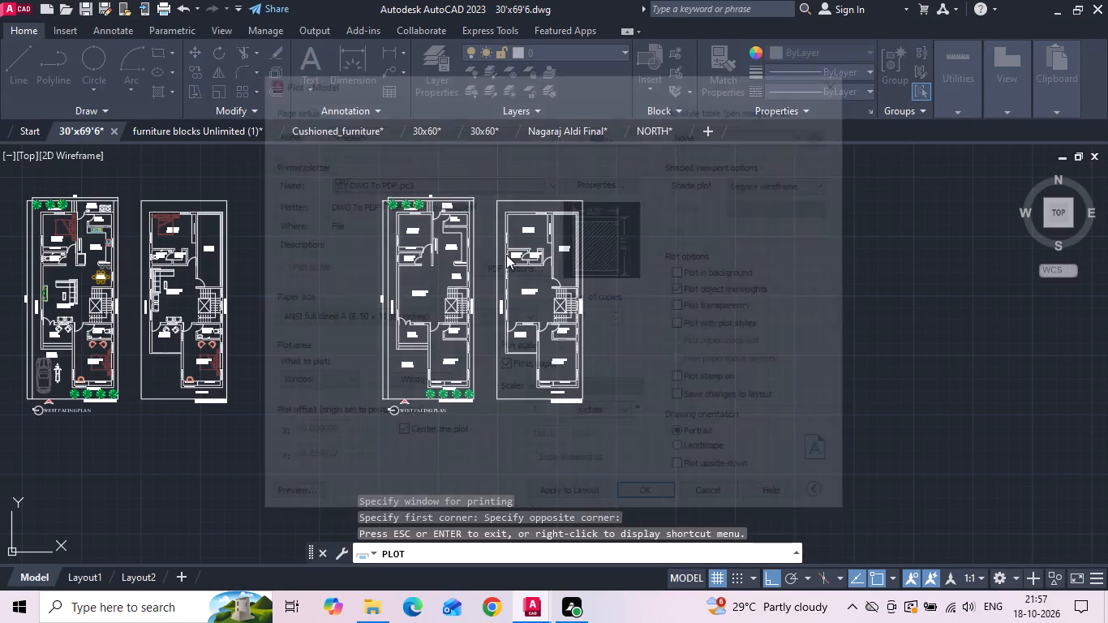
Close the plot and copy the WARKING TABLE's upper edge line in the unfurnished KITCHEN to the table's open lower end.
{"action": "key", "text": "Escape"}
{"action": "scroll", "coordinate": [420, 238], "scroll_direction": "up", "scroll_amount": 5}
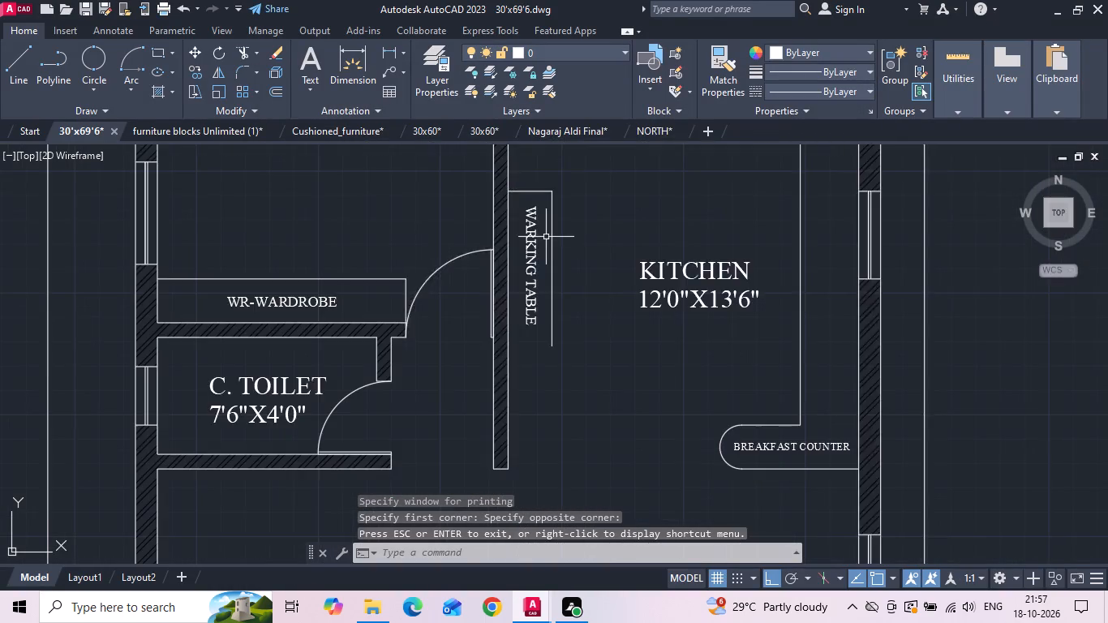
{"action": "scroll", "coordinate": [548, 235], "scroll_direction": "up", "scroll_amount": 1}
{"action": "left_click", "coordinate": [546, 168]}
{"action": "left_click", "coordinate": [543, 157]}
{"action": "right_click", "coordinate": [543, 157]}
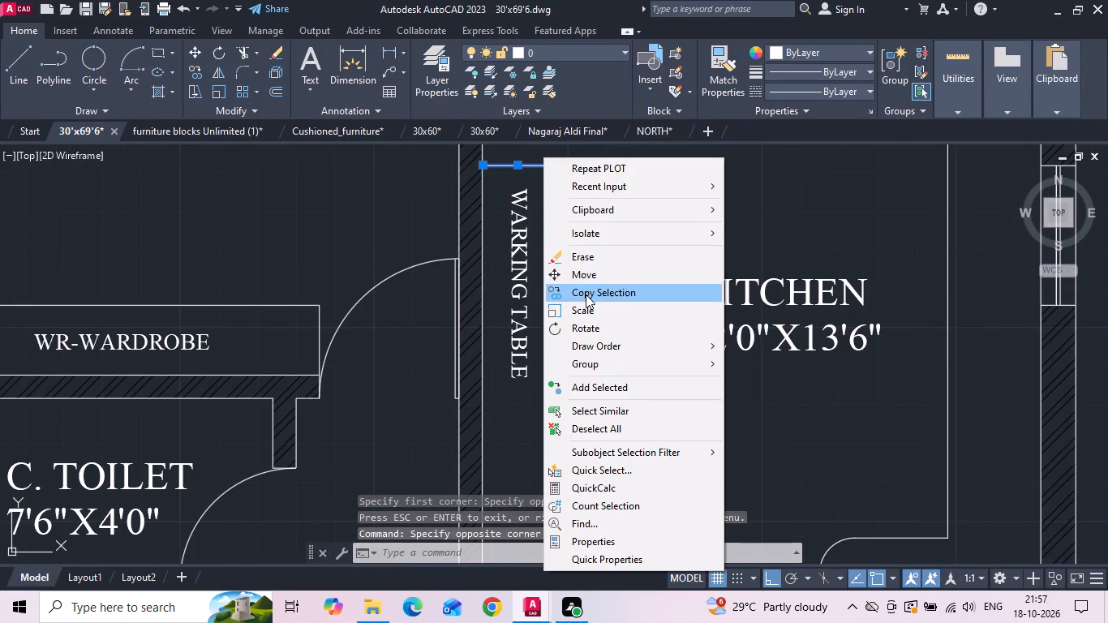
{"action": "left_click", "coordinate": [586, 294]}
{"action": "scroll", "coordinate": [555, 165], "scroll_direction": "up", "scroll_amount": 3}
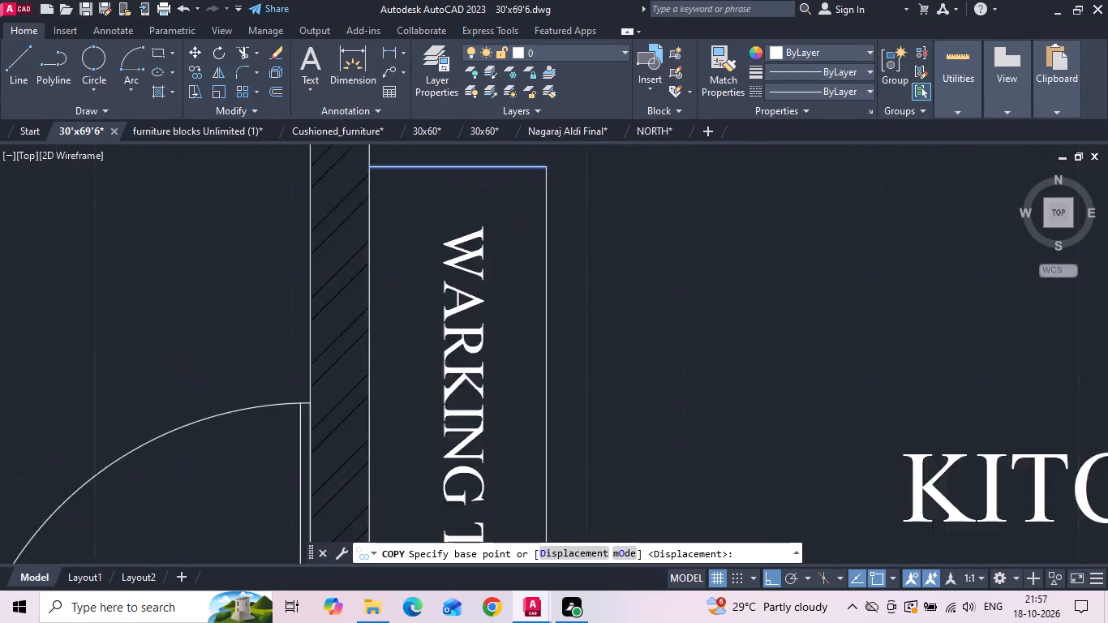
{"action": "left_click", "coordinate": [537, 165]}
{"action": "scroll", "coordinate": [537, 166], "scroll_direction": "down", "scroll_amount": 3}
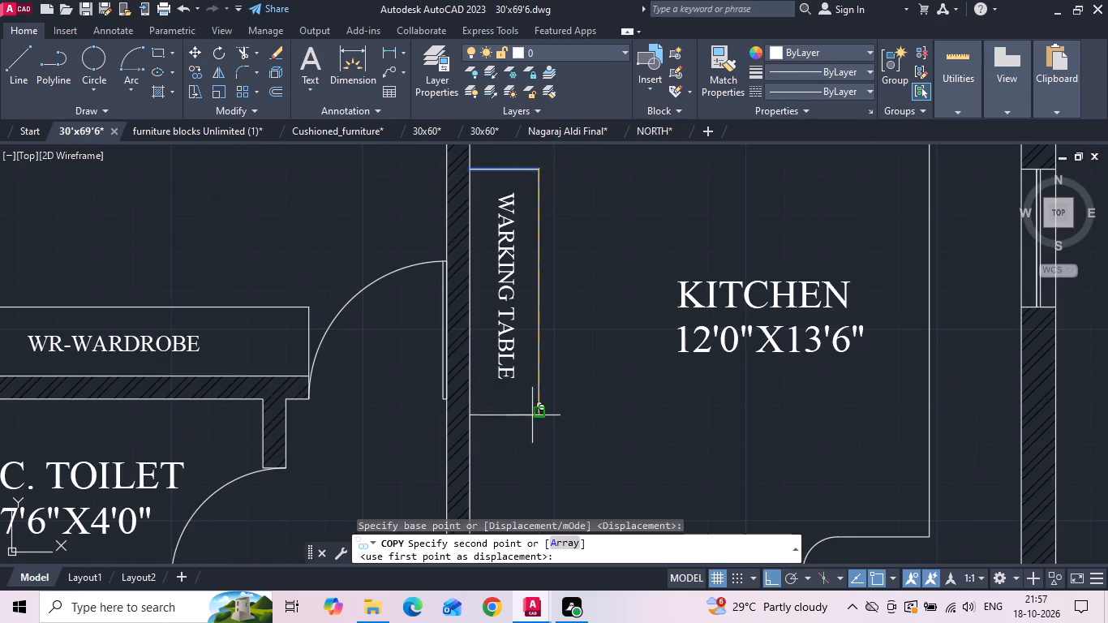
{"action": "left_click", "coordinate": [539, 415]}
{"action": "key", "text": "Escape"}
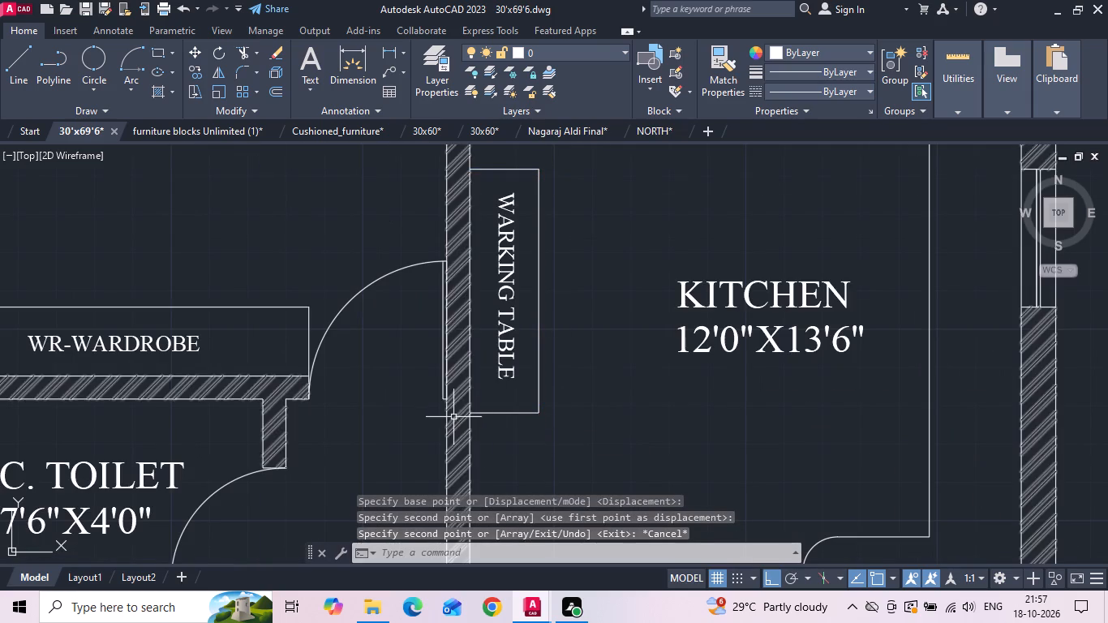
Change the unfurnished ground floor's wall hatch colour to dark red 153,27,30.
{"action": "left_click", "coordinate": [454, 418]}
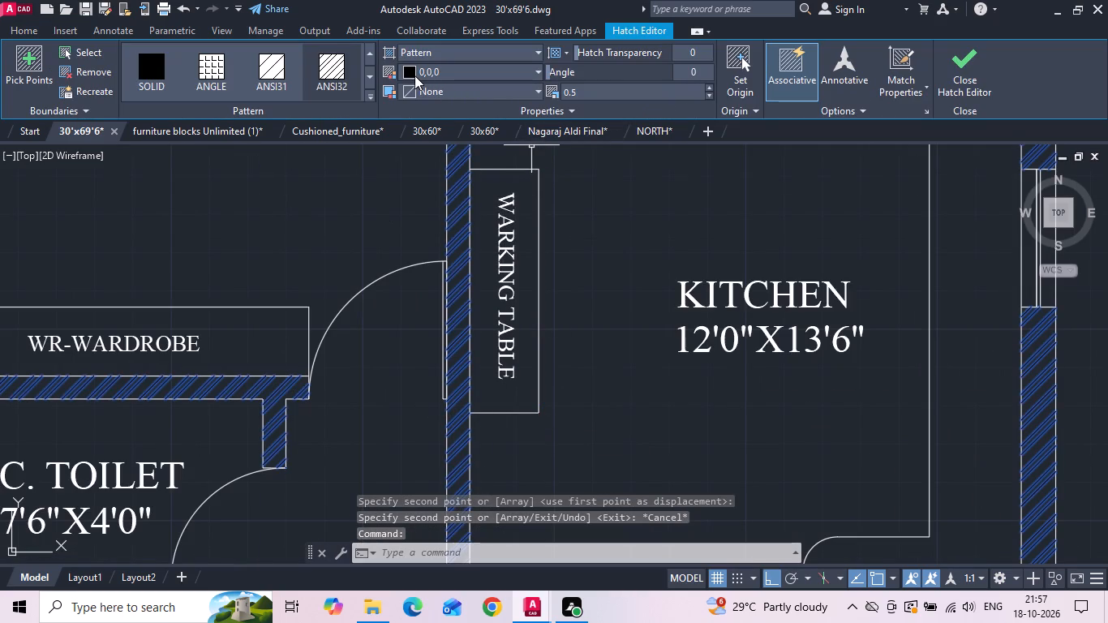
{"action": "left_click", "coordinate": [414, 75]}
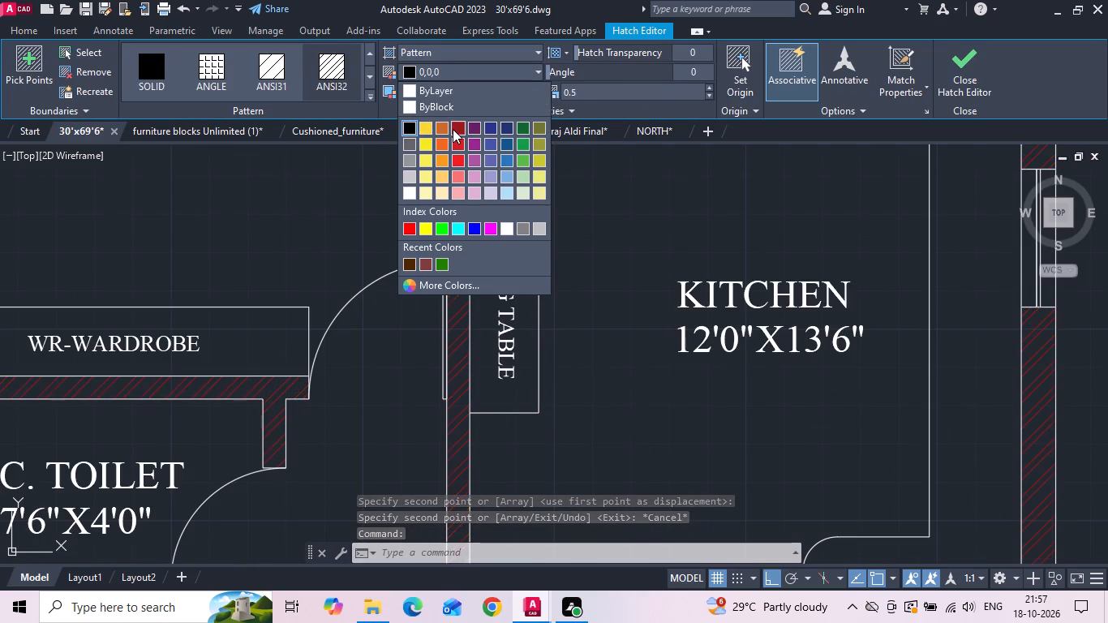
{"action": "left_click", "coordinate": [454, 130]}
{"action": "key", "text": "Escape"}
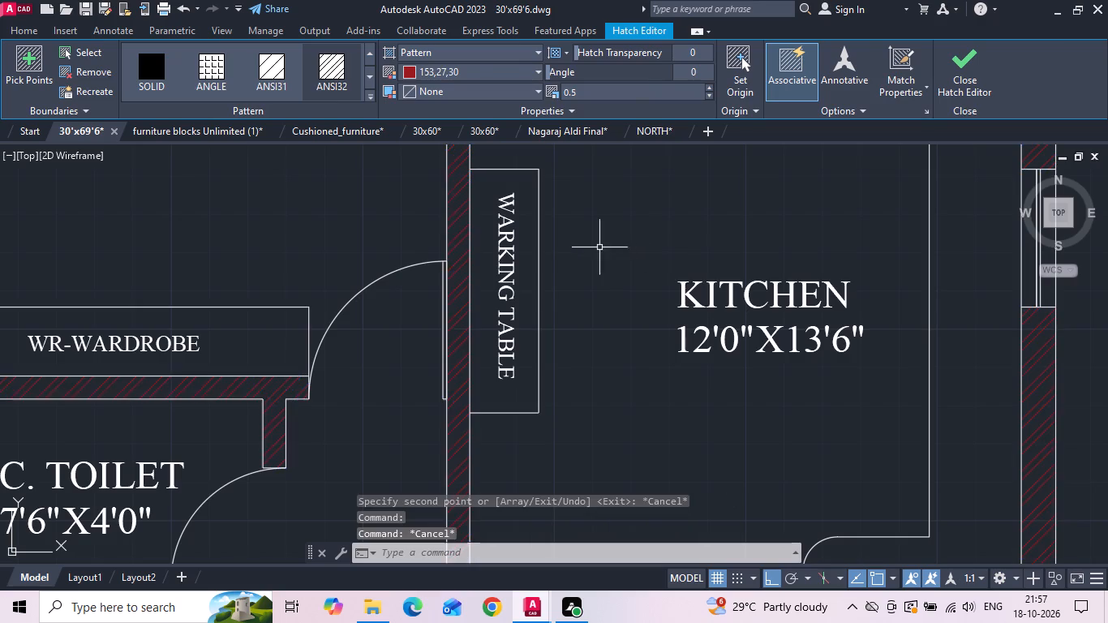
Start a single-sheet plot and load the previous plot's page setup.
{"action": "scroll", "coordinate": [513, 300], "scroll_direction": "down", "scroll_amount": 3}
{"action": "type", "text": "PLOT"}
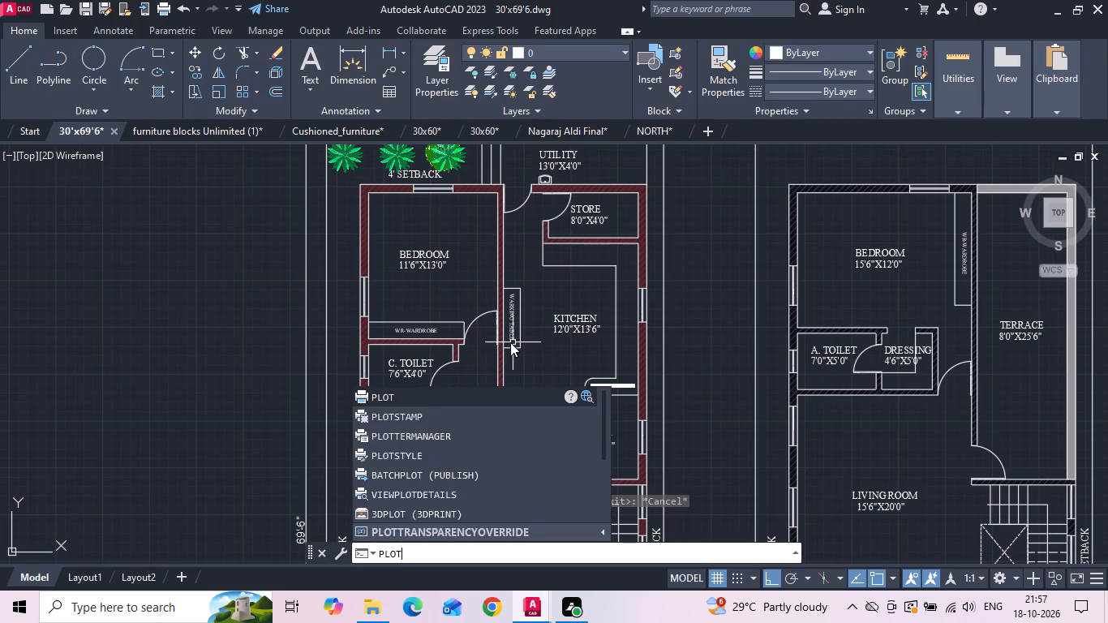
{"action": "key", "text": "space"}
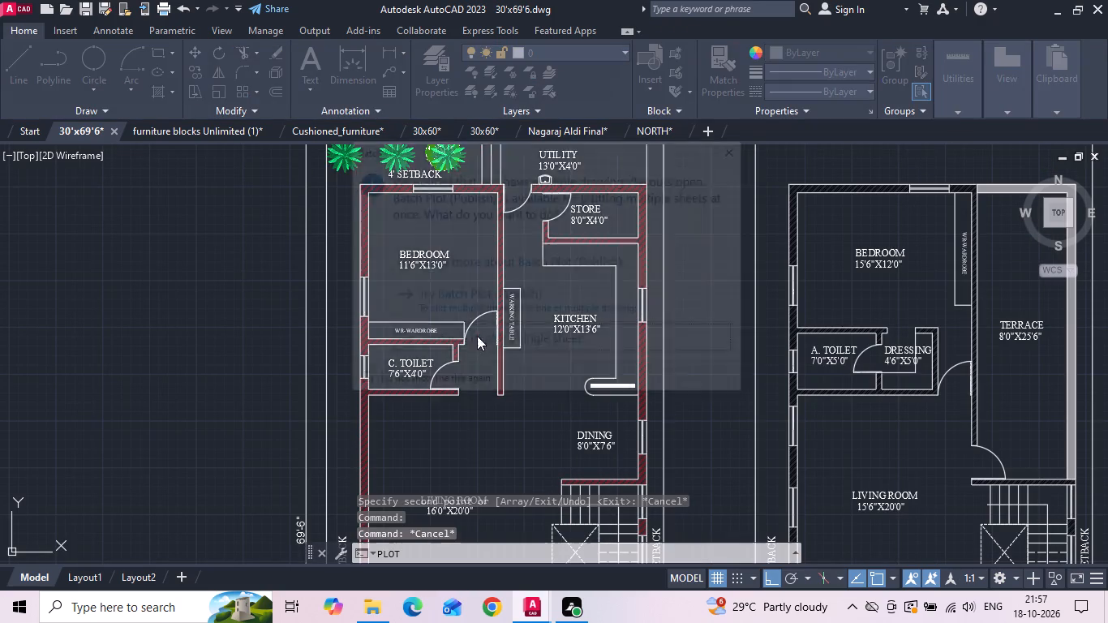
{"action": "left_click", "coordinate": [454, 340]}
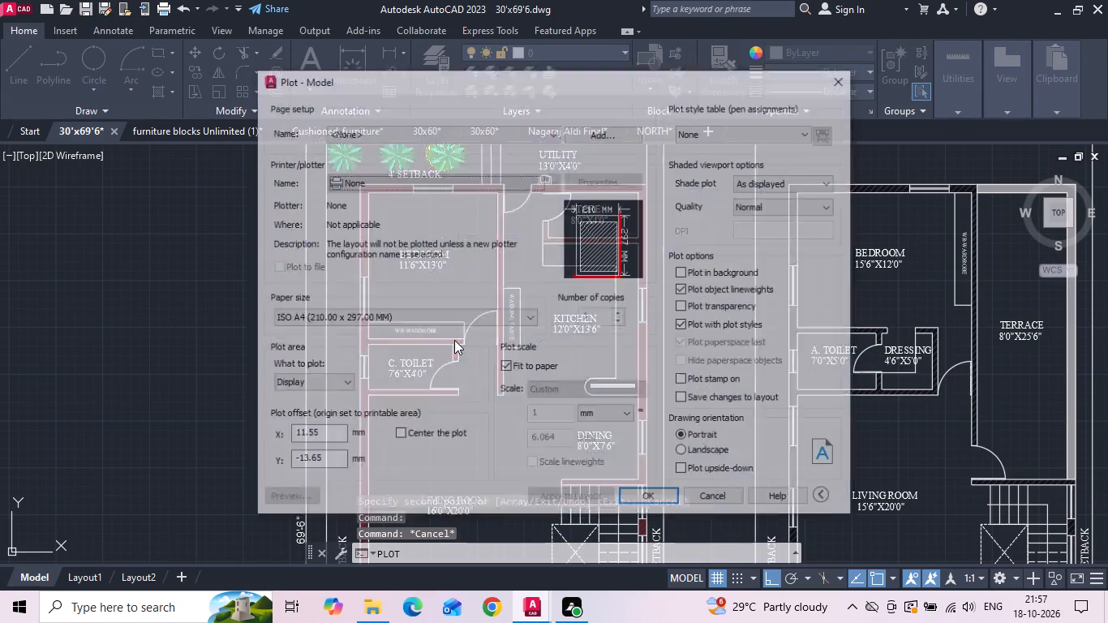
{"action": "left_click", "coordinate": [409, 135]}
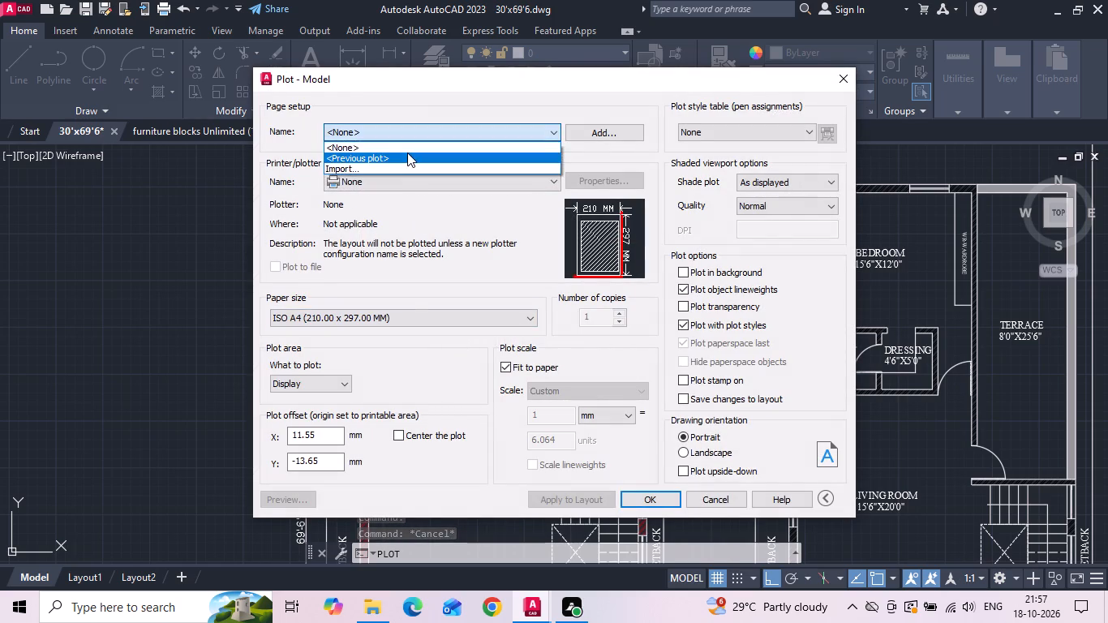
{"action": "left_click", "coordinate": [407, 153]}
Set the plot window around the unfurnished ground floor and first floor plans.
{"action": "left_click", "coordinate": [410, 373]}
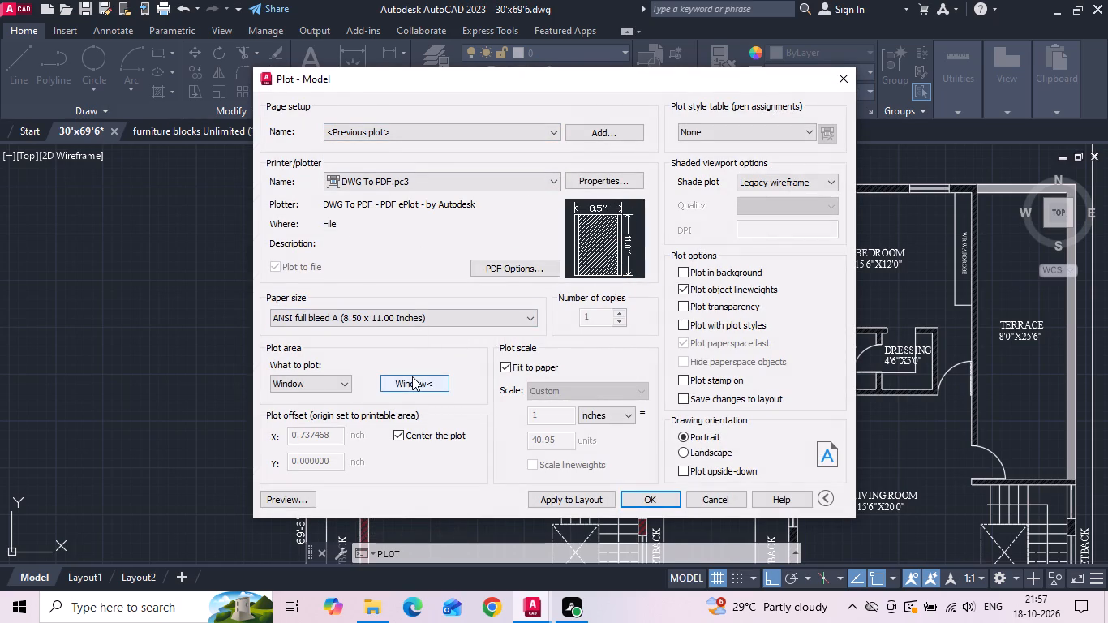
{"action": "left_click", "coordinate": [412, 376]}
{"action": "scroll", "coordinate": [431, 219], "scroll_direction": "down", "scroll_amount": 3}
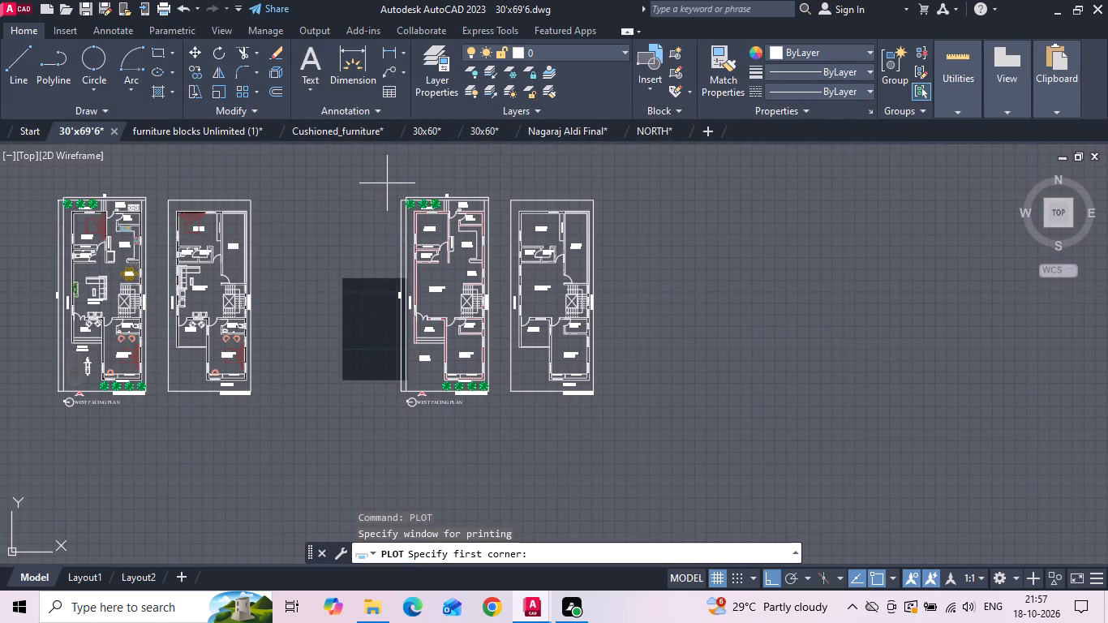
{"action": "scroll", "coordinate": [397, 185], "scroll_direction": "up", "scroll_amount": 1}
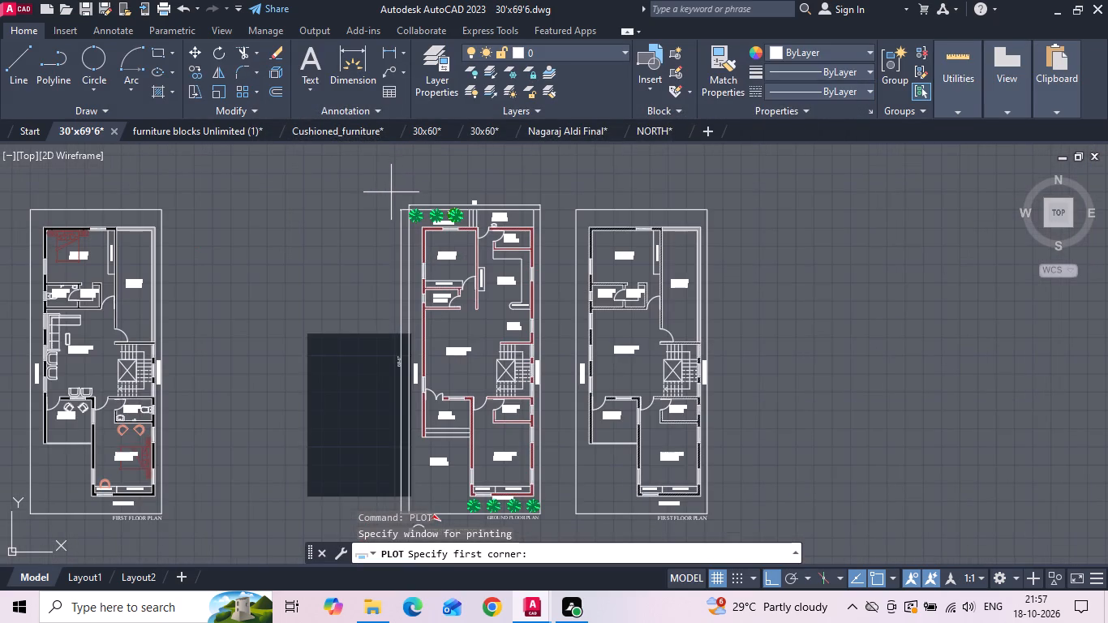
{"action": "left_click", "coordinate": [391, 194]}
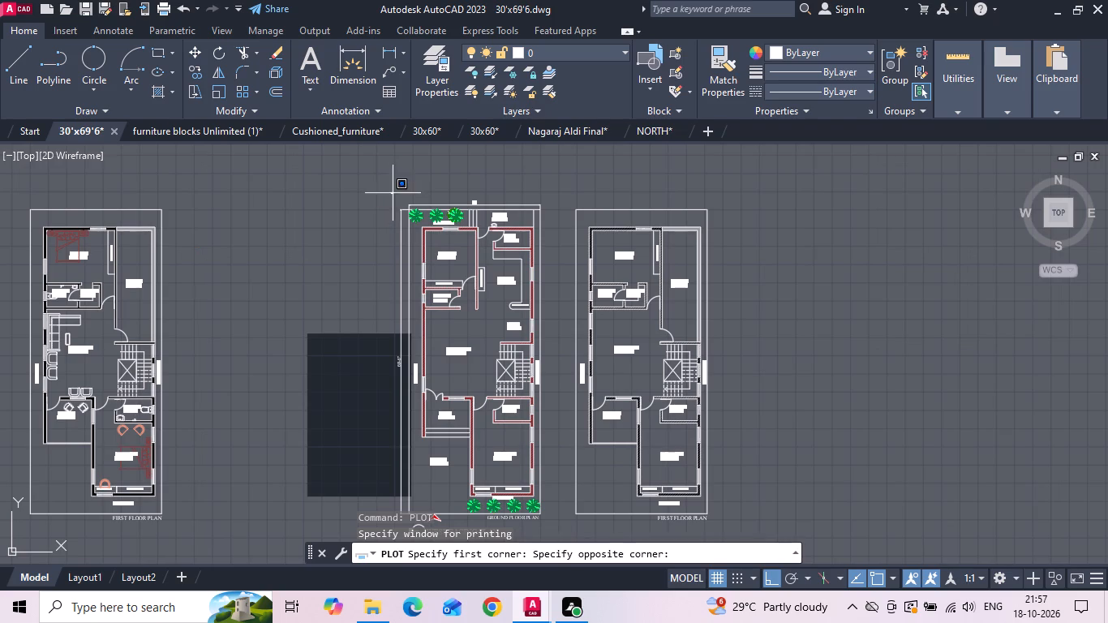
{"action": "scroll", "coordinate": [393, 193], "scroll_direction": "down", "scroll_amount": 1}
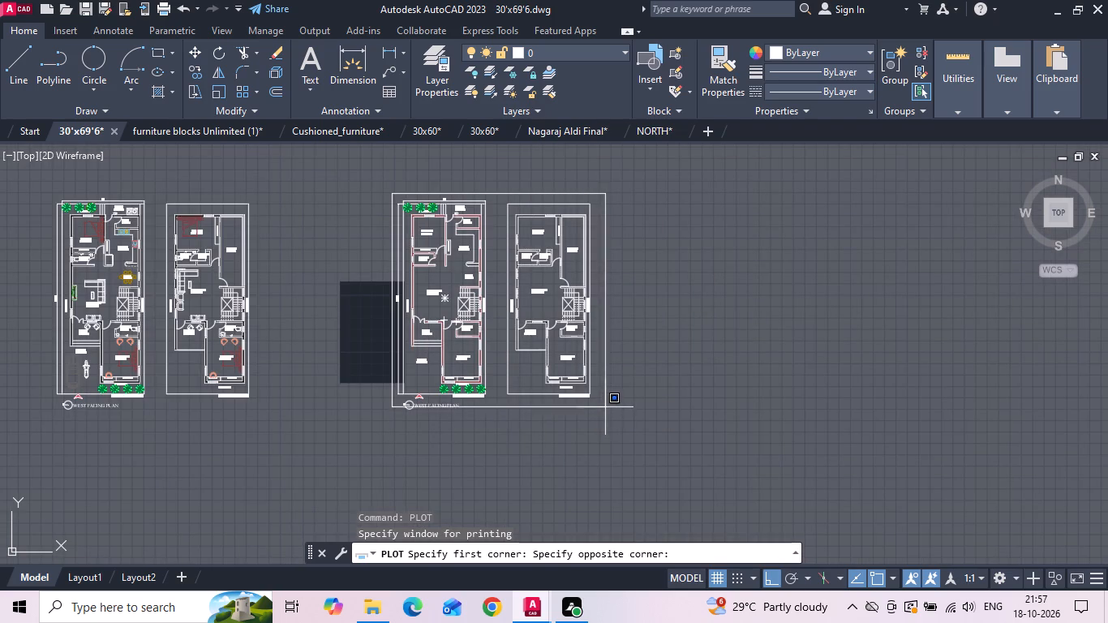
{"action": "left_click", "coordinate": [594, 413]}
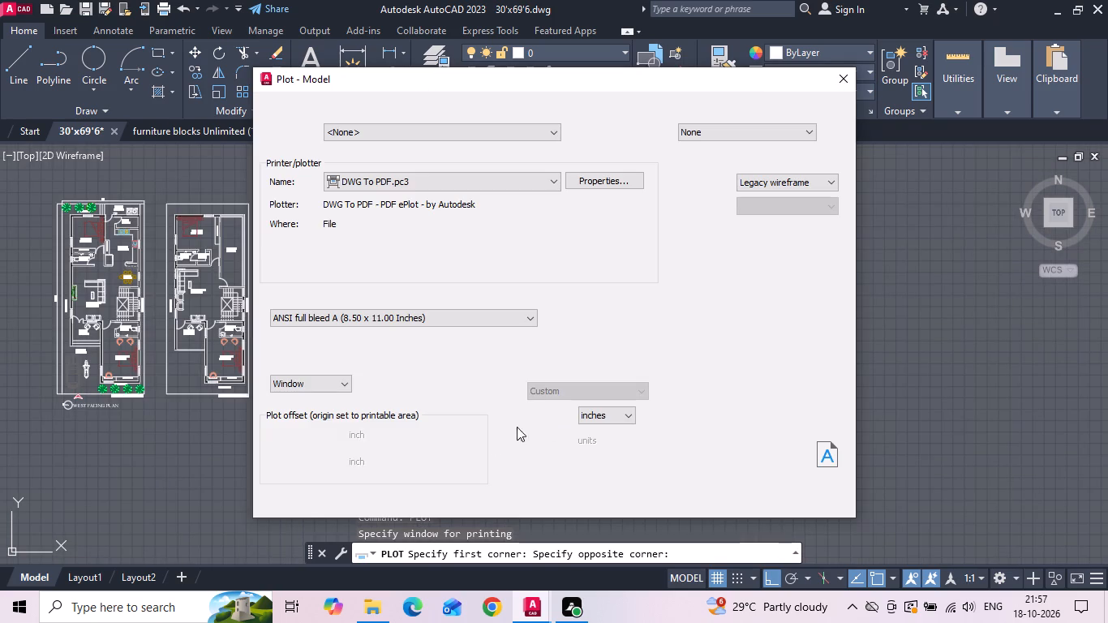
Preview the plot, examine the recoloured wall hatching around BEDROOM and STORE up close, and leave the plot.
{"action": "left_click", "coordinate": [306, 497]}
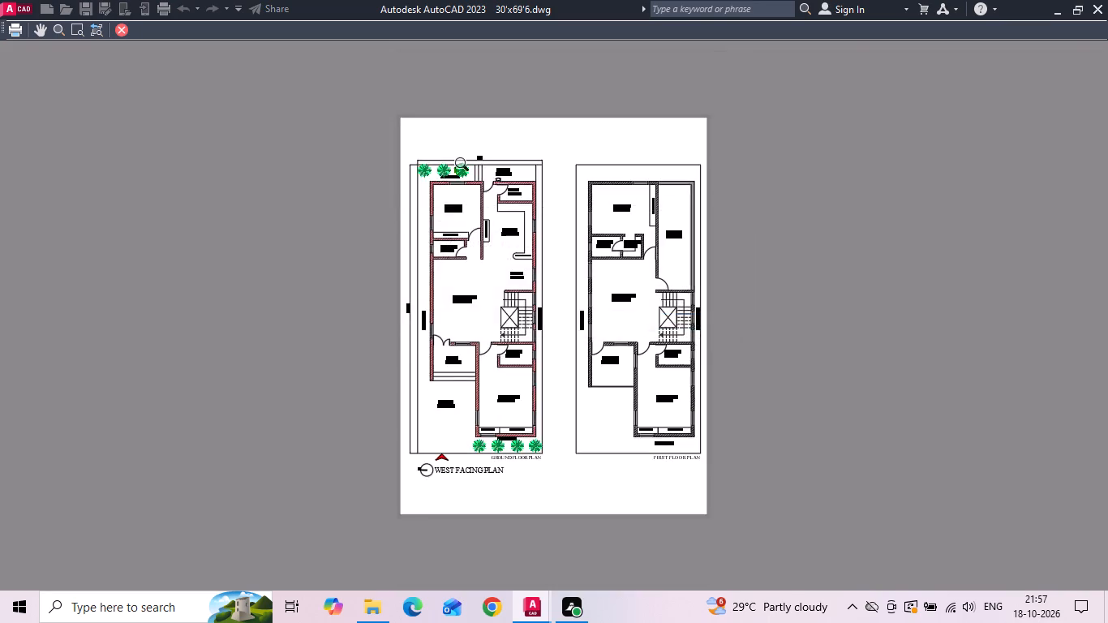
{"action": "scroll", "coordinate": [474, 147], "scroll_direction": "up", "scroll_amount": 2}
{"action": "scroll", "coordinate": [448, 239], "scroll_direction": "up", "scroll_amount": 2}
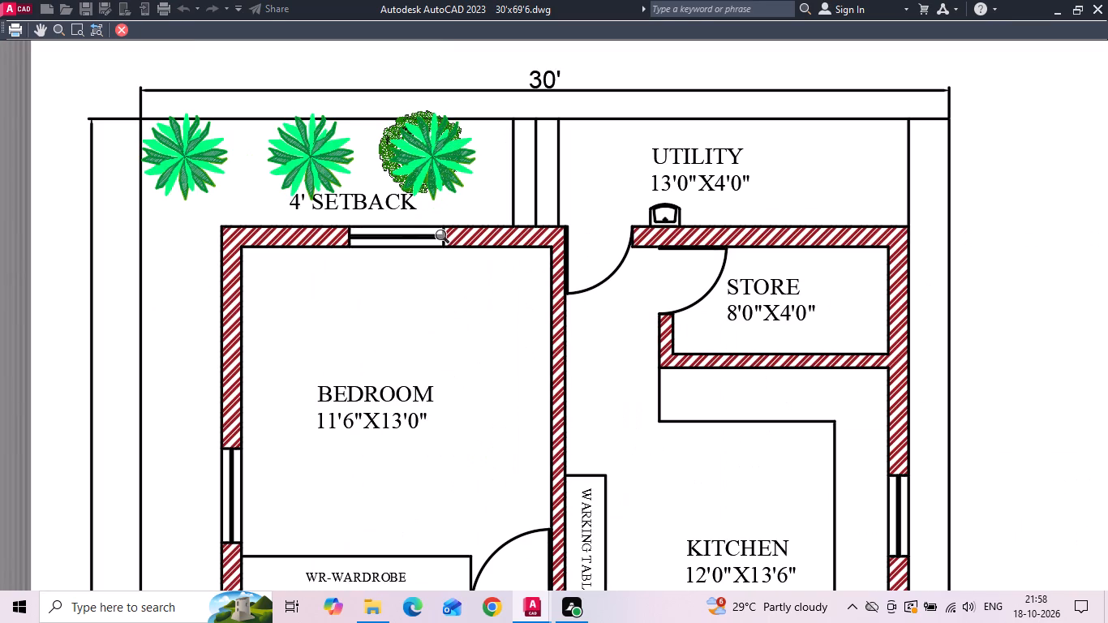
{"action": "key", "text": "Escape"}
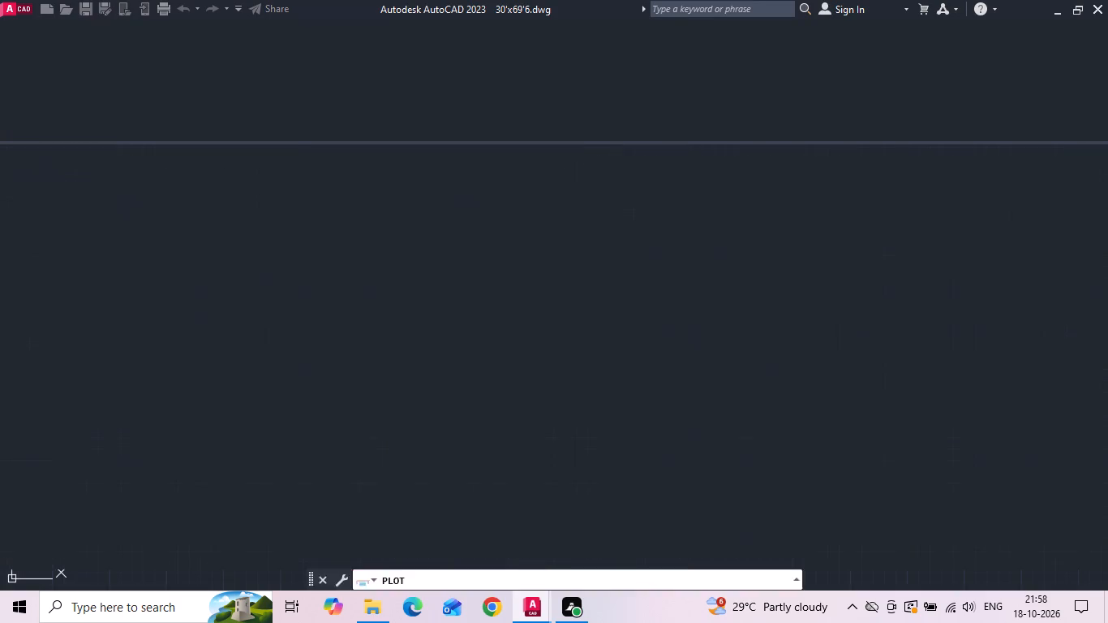
{"action": "key", "text": "Escape"}
Delete the wash basin block from the UTILITY area of the unfurnished ground floor plan.
{"action": "scroll", "coordinate": [496, 221], "scroll_direction": "up", "scroll_amount": 3}
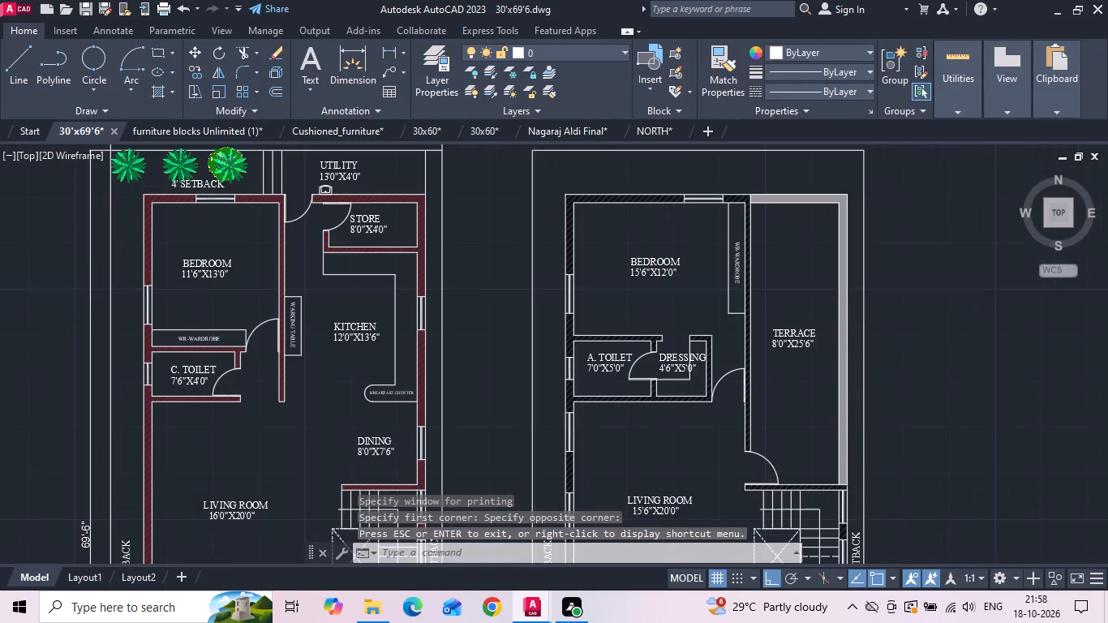
{"action": "scroll", "coordinate": [368, 191], "scroll_direction": "up", "scroll_amount": 2}
{"action": "left_click_drag", "start_coordinate": [334, 188], "coordinate": [303, 192]}
{"action": "left_click", "coordinate": [254, 190]}
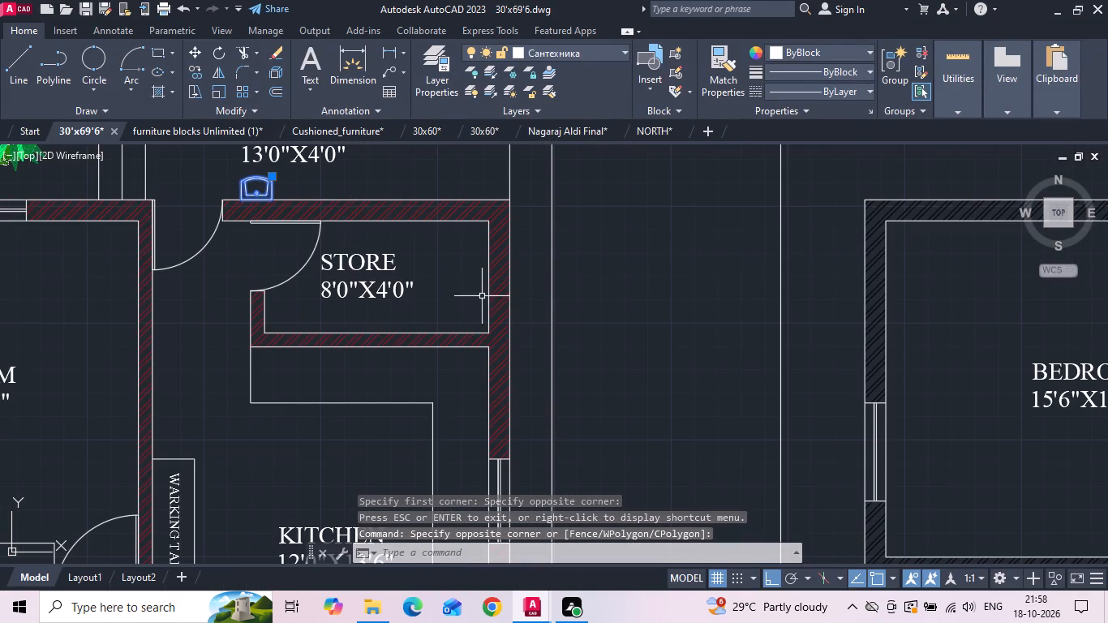
{"action": "key", "text": "Delete"}
Move the 15'6"X12'0" BEDROOM label on the furnished first floor plan down, clear of the bed.
{"action": "scroll", "coordinate": [688, 337], "scroll_direction": "down", "scroll_amount": 2}
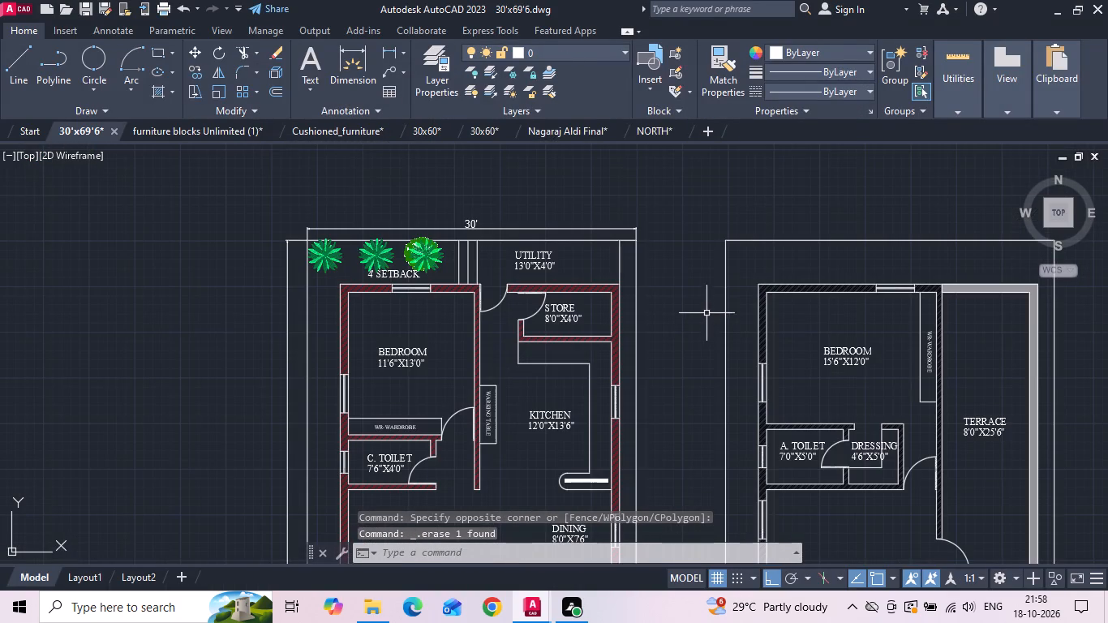
{"action": "scroll", "coordinate": [711, 294], "scroll_direction": "down", "scroll_amount": 2}
{"action": "scroll", "coordinate": [259, 320], "scroll_direction": "up", "scroll_amount": 2}
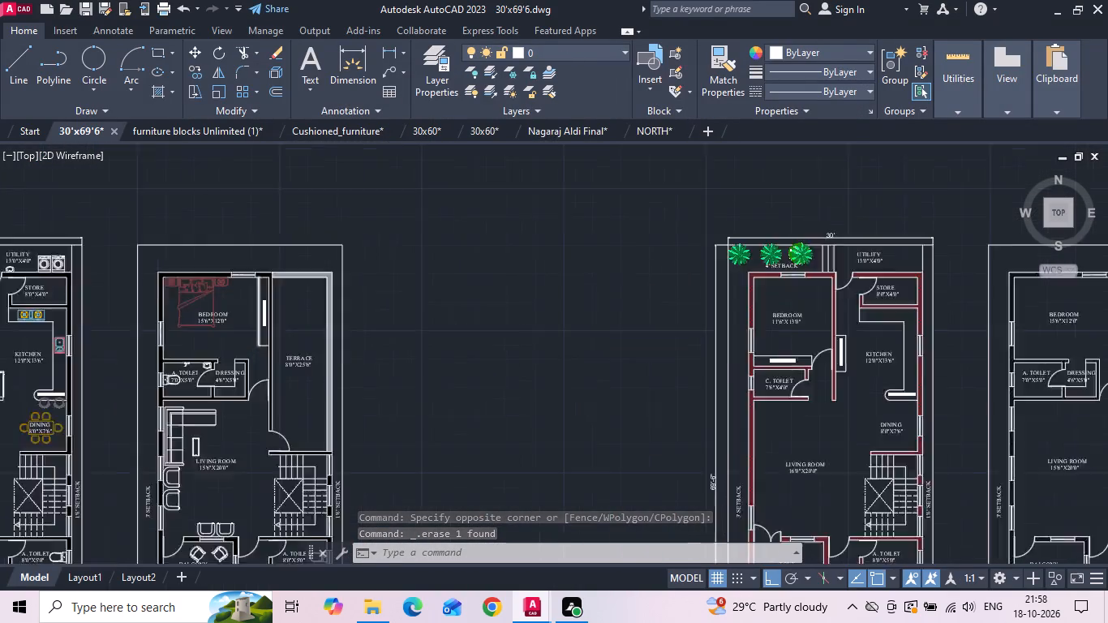
{"action": "middle_click_drag", "start_coordinate": [587, 304], "coordinate": [816, 295]}
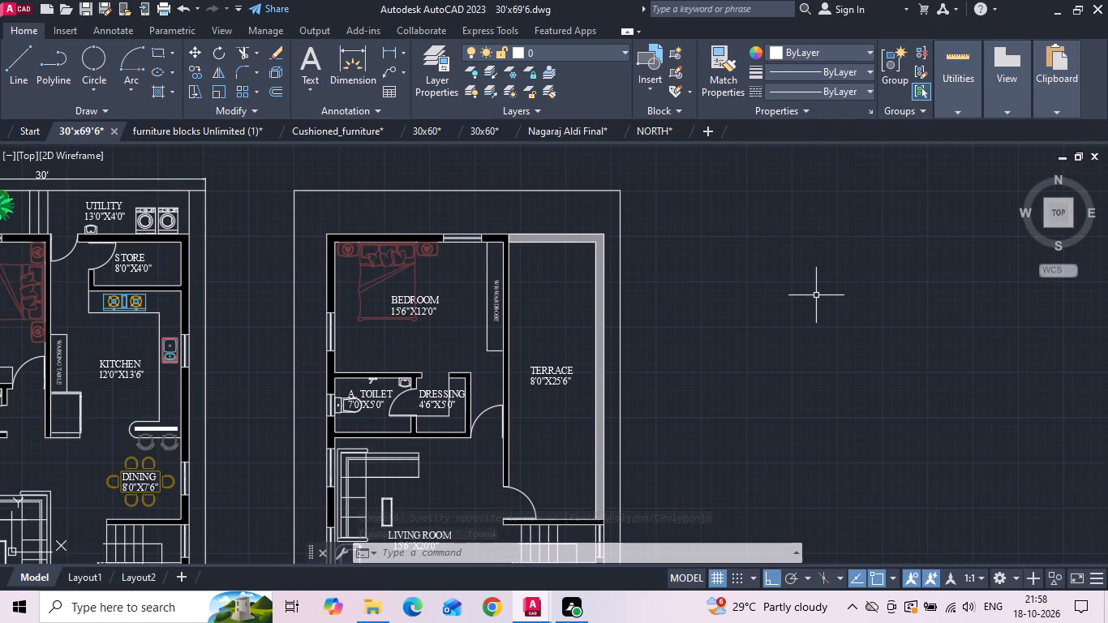
{"action": "scroll", "coordinate": [801, 277], "scroll_direction": "down", "scroll_amount": 1}
{"action": "scroll", "coordinate": [247, 314], "scroll_direction": "up", "scroll_amount": 1}
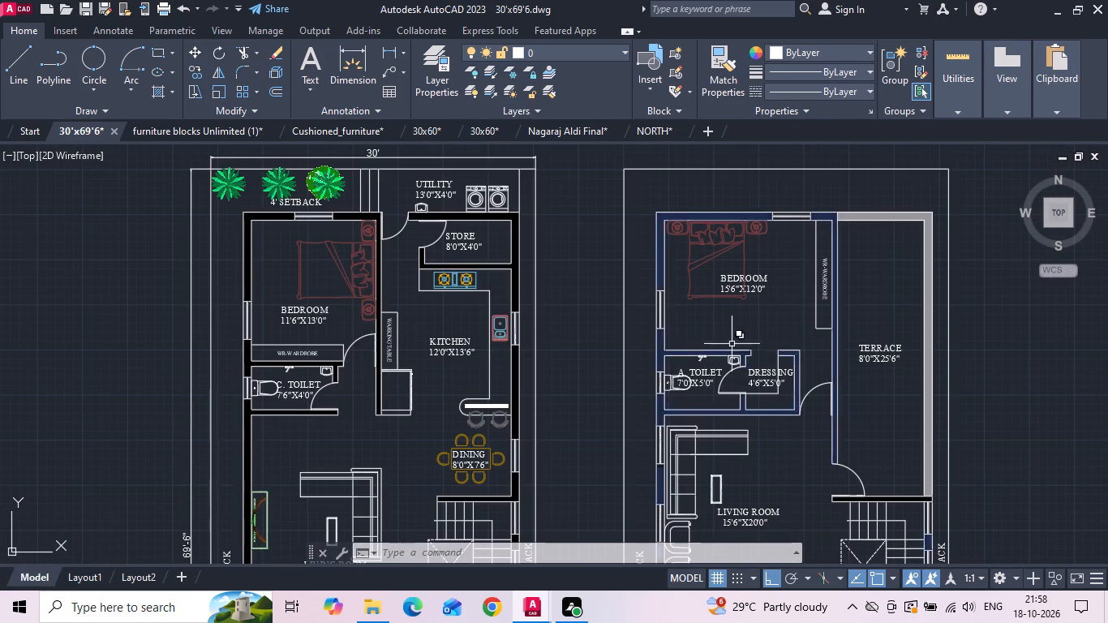
{"action": "left_click", "coordinate": [766, 289]}
{"action": "right_click", "coordinate": [766, 289]}
{"action": "left_click", "coordinate": [782, 297]}
{"action": "scroll", "coordinate": [782, 297], "scroll_direction": "up", "scroll_amount": 2}
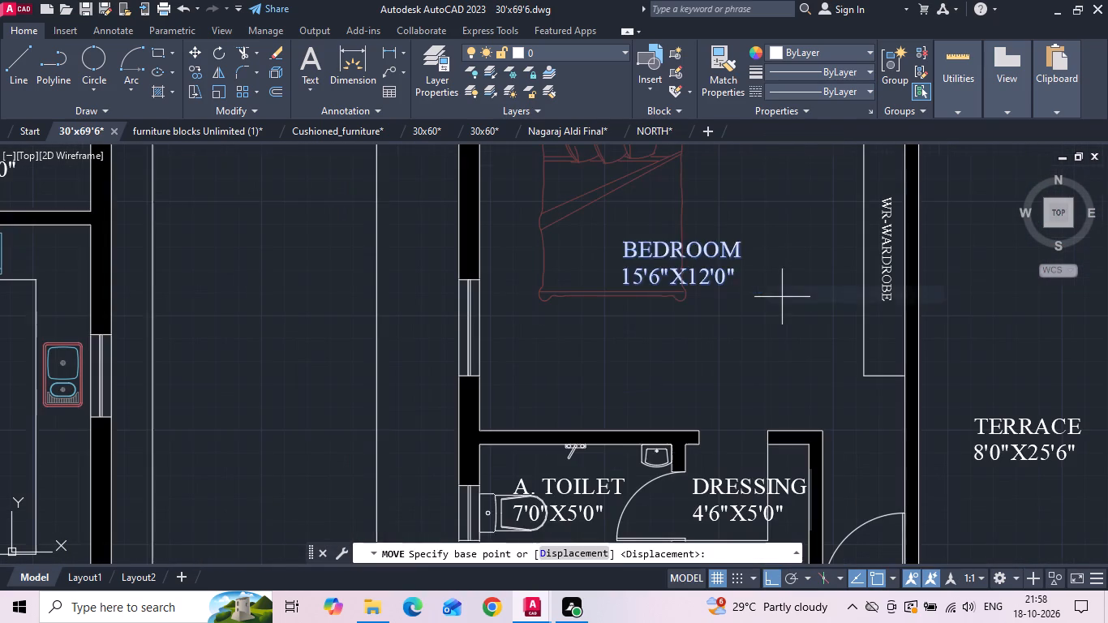
{"action": "left_click_drag", "start_coordinate": [783, 305], "coordinate": [770, 340]}
{"action": "left_click", "coordinate": [760, 376]}
{"action": "scroll", "coordinate": [625, 376], "scroll_direction": "down", "scroll_amount": 1}
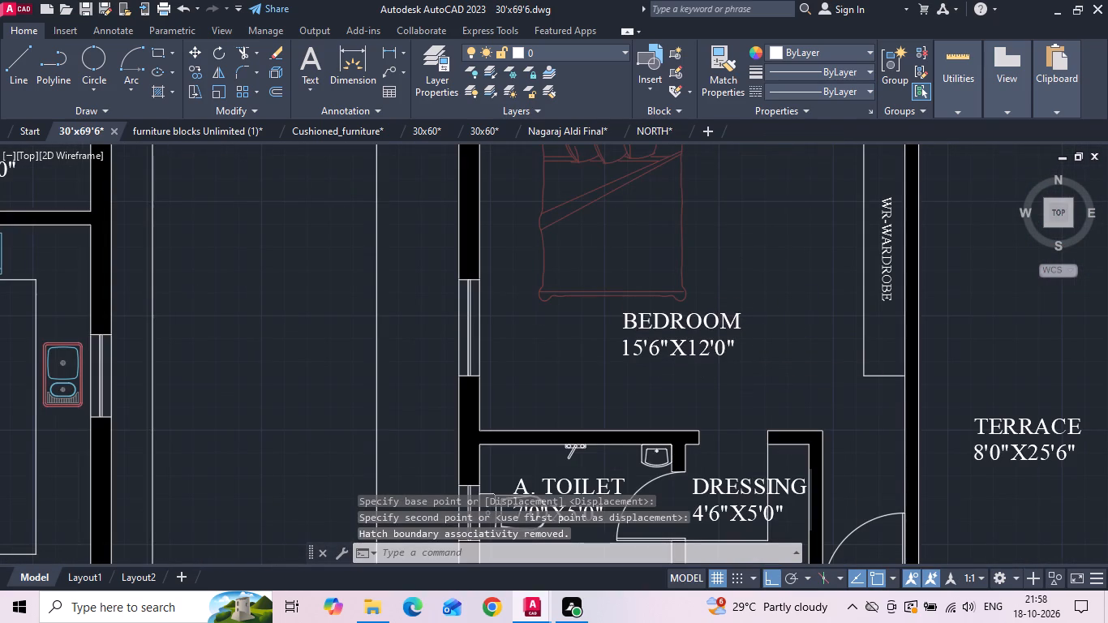
Move the furnished first-floor BEDROOM's bed block along the wall so its bedside table's corner meets the window's edge.
{"action": "middle_click_drag", "start_coordinate": [624, 375], "coordinate": [632, 331]}
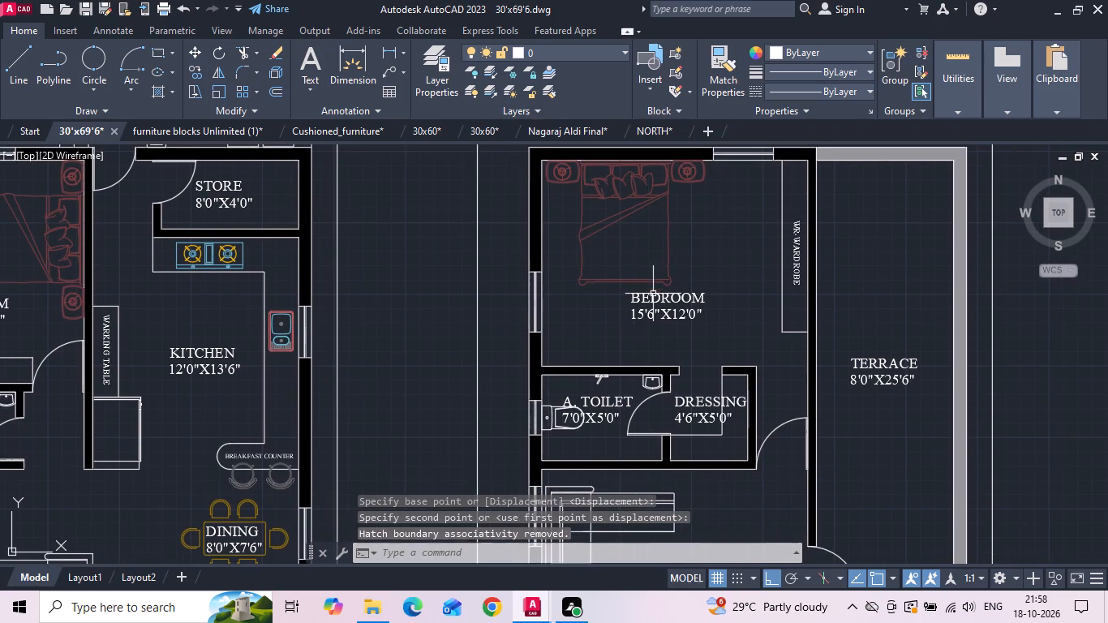
{"action": "left_click", "coordinate": [679, 250]}
{"action": "left_click", "coordinate": [627, 265]}
{"action": "right_click", "coordinate": [626, 264]}
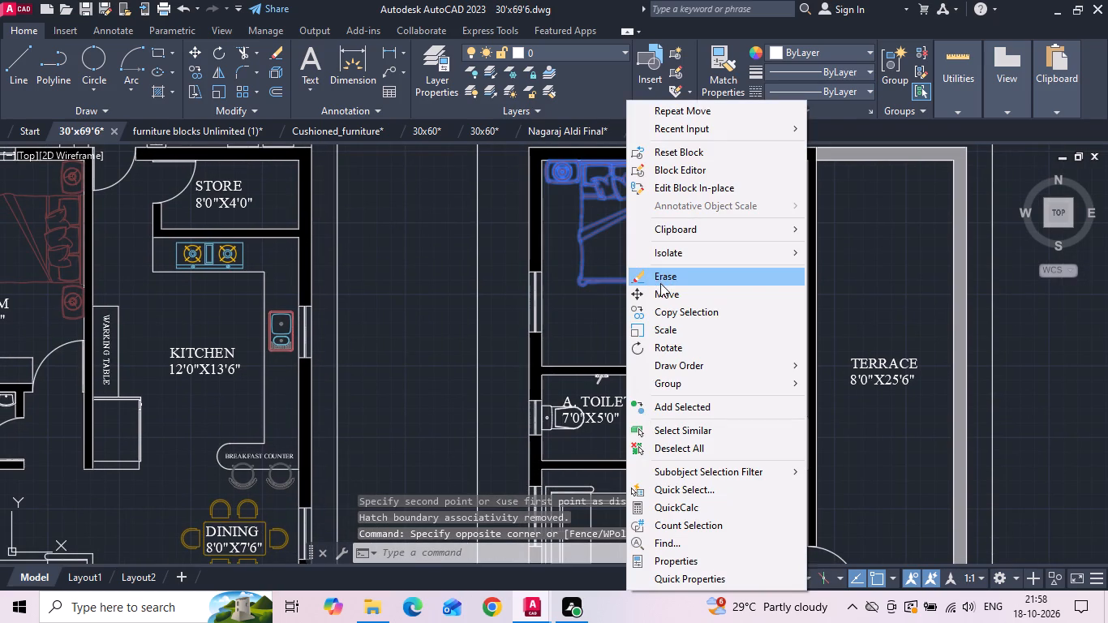
{"action": "left_click", "coordinate": [660, 294]}
{"action": "middle_click_drag", "start_coordinate": [693, 242], "coordinate": [693, 324]}
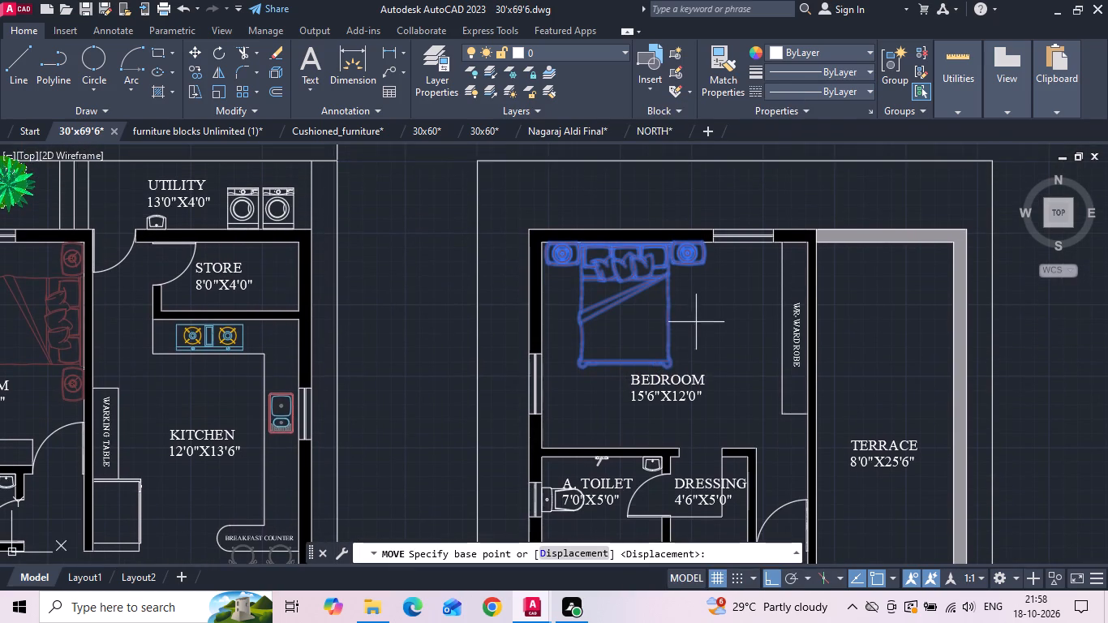
{"action": "scroll", "coordinate": [702, 323], "scroll_direction": "up", "scroll_amount": 1}
{"action": "scroll", "coordinate": [713, 184], "scroll_direction": "up", "scroll_amount": 3}
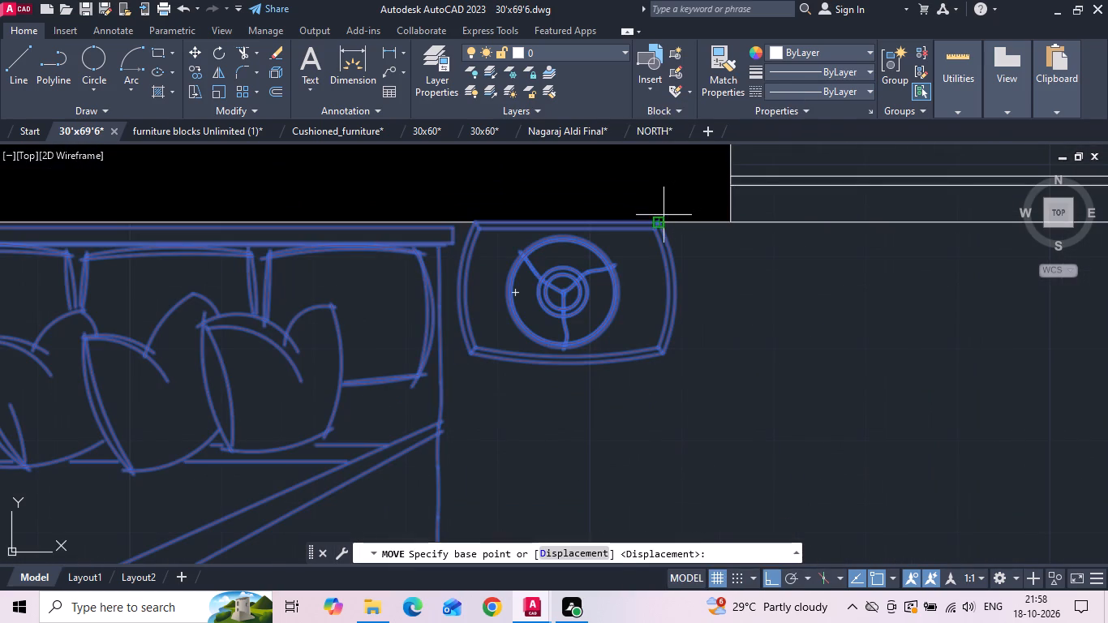
{"action": "left_click", "coordinate": [662, 216]}
{"action": "left_click", "coordinate": [728, 217]}
{"action": "scroll", "coordinate": [651, 239], "scroll_direction": "down", "scroll_amount": 3}
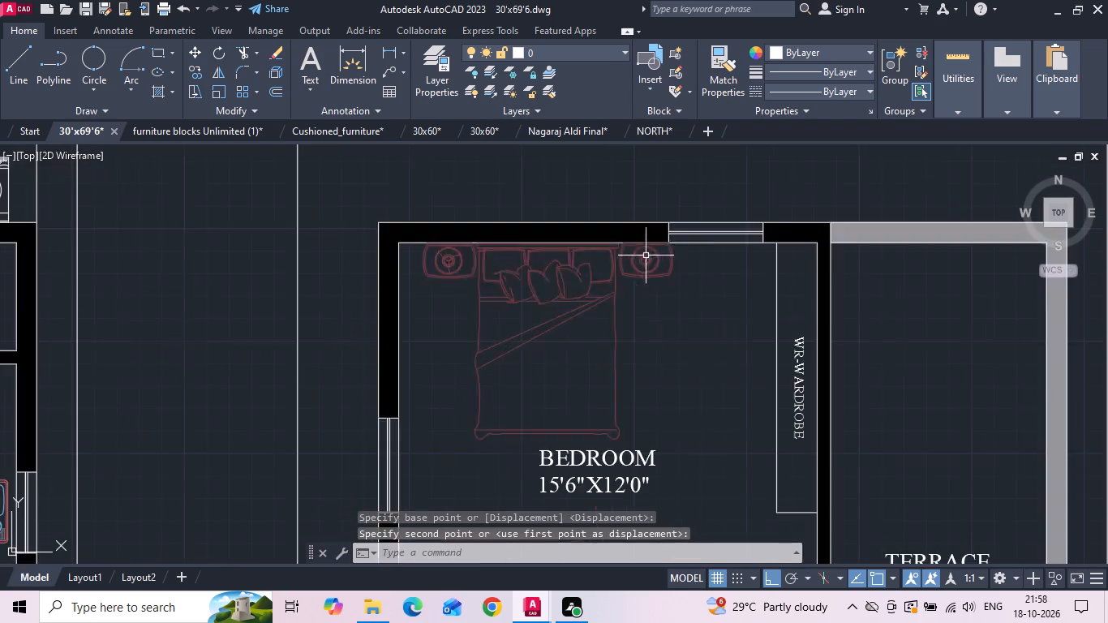
{"action": "scroll", "coordinate": [636, 303], "scroll_direction": "down", "scroll_amount": 2}
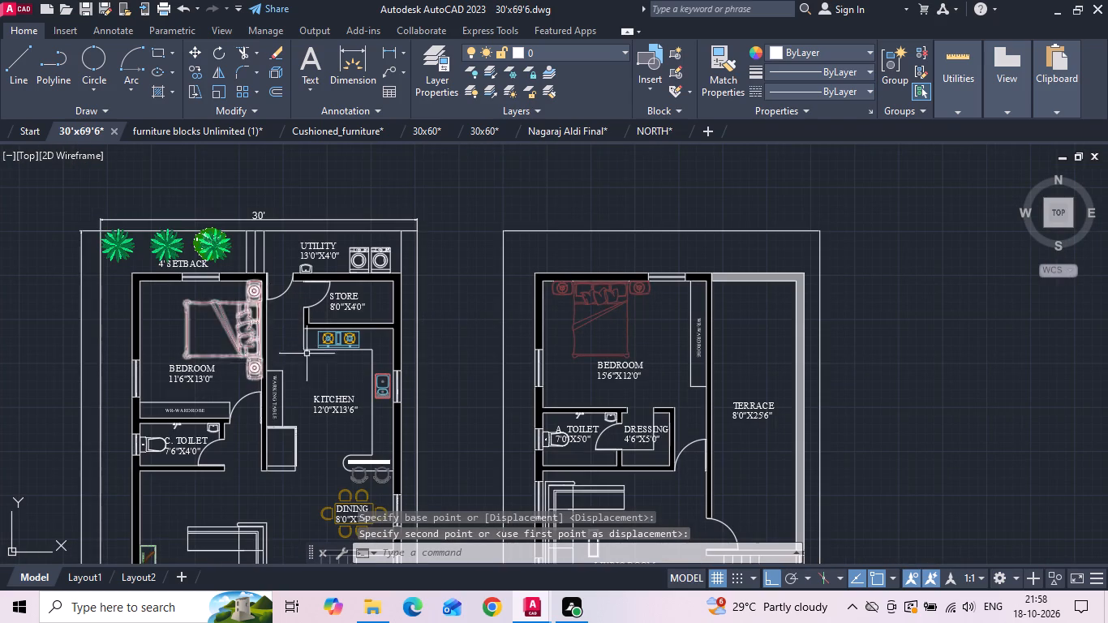
Move the M.BEDROOM 13'0"X16'0" label on the furnished first floor plan up, above the bed.
{"action": "scroll", "coordinate": [259, 337], "scroll_direction": "down", "scroll_amount": 2}
{"action": "scroll", "coordinate": [922, 340], "scroll_direction": "up", "scroll_amount": 1}
{"action": "scroll", "coordinate": [820, 332], "scroll_direction": "down", "scroll_amount": 1}
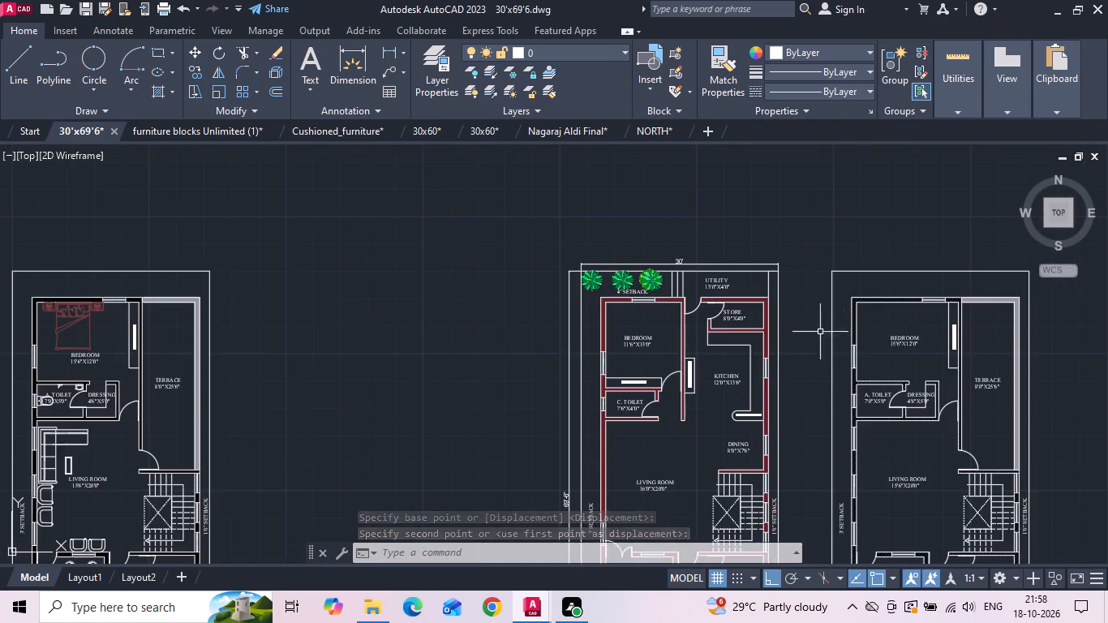
{"action": "scroll", "coordinate": [820, 332], "scroll_direction": "down", "scroll_amount": 1}
{"action": "scroll", "coordinate": [548, 319], "scroll_direction": "up", "scroll_amount": 4}
{"action": "middle_click_drag", "start_coordinate": [526, 299], "coordinate": [529, 104]}
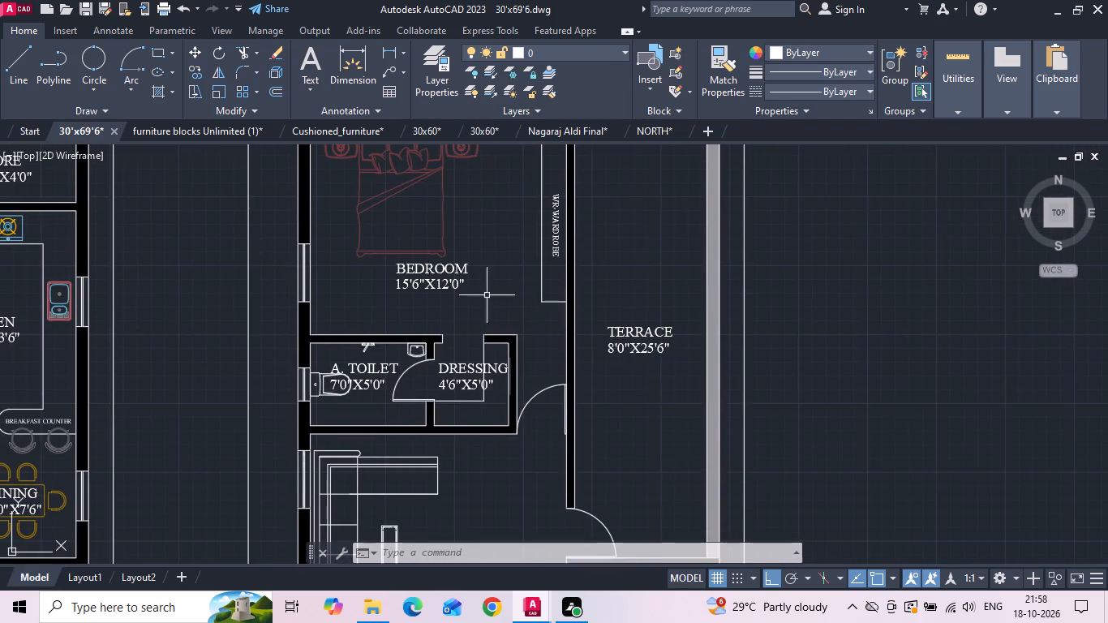
{"action": "middle_click_drag", "start_coordinate": [459, 384], "coordinate": [468, 169]}
{"action": "middle_click_drag", "start_coordinate": [456, 328], "coordinate": [466, 227]}
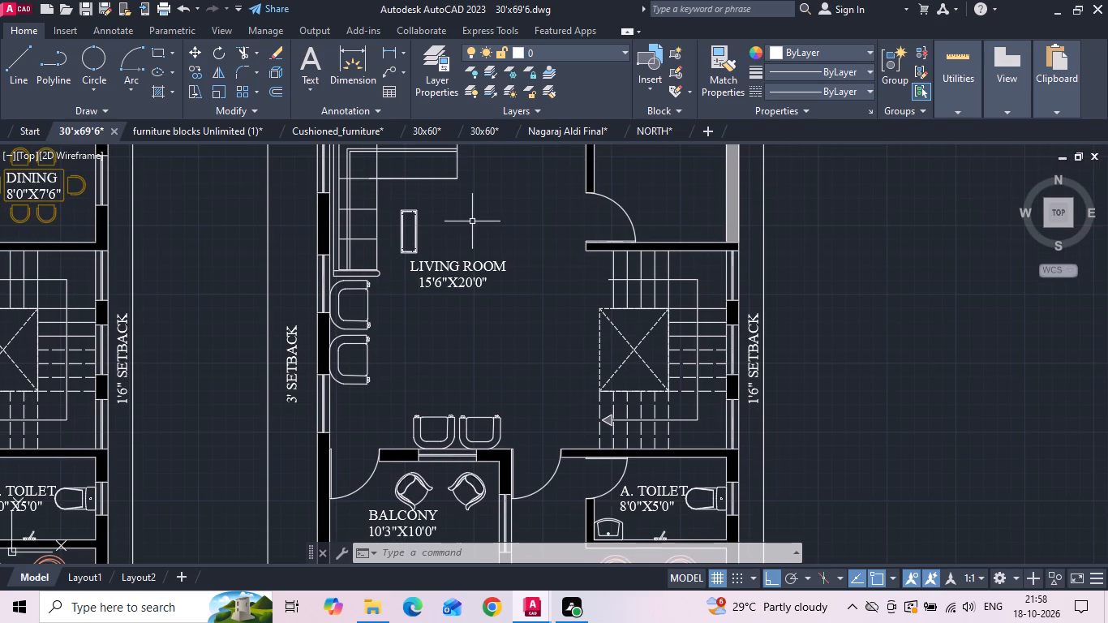
{"action": "middle_click_drag", "start_coordinate": [475, 342], "coordinate": [464, 212]}
{"action": "scroll", "coordinate": [470, 211], "scroll_direction": "down", "scroll_amount": 1}
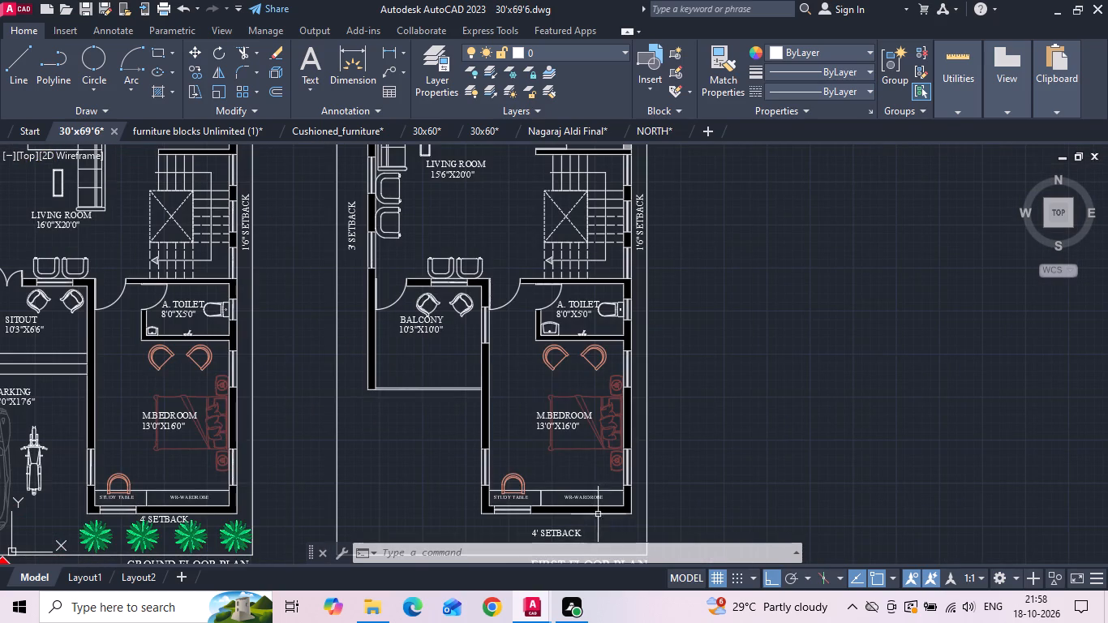
{"action": "scroll", "coordinate": [561, 438], "scroll_direction": "up", "scroll_amount": 2}
{"action": "left_click", "coordinate": [558, 413]}
{"action": "right_click", "coordinate": [558, 413]}
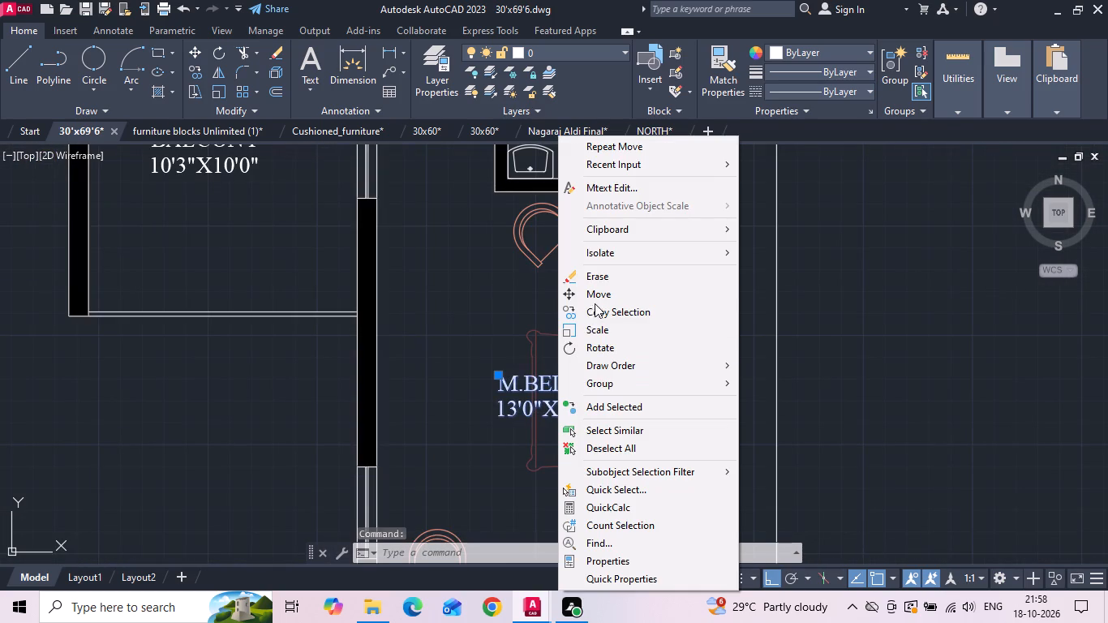
{"action": "left_click", "coordinate": [597, 299]}
{"action": "scroll", "coordinate": [597, 414], "scroll_direction": "up", "scroll_amount": 1}
{"action": "left_click", "coordinate": [587, 426]}
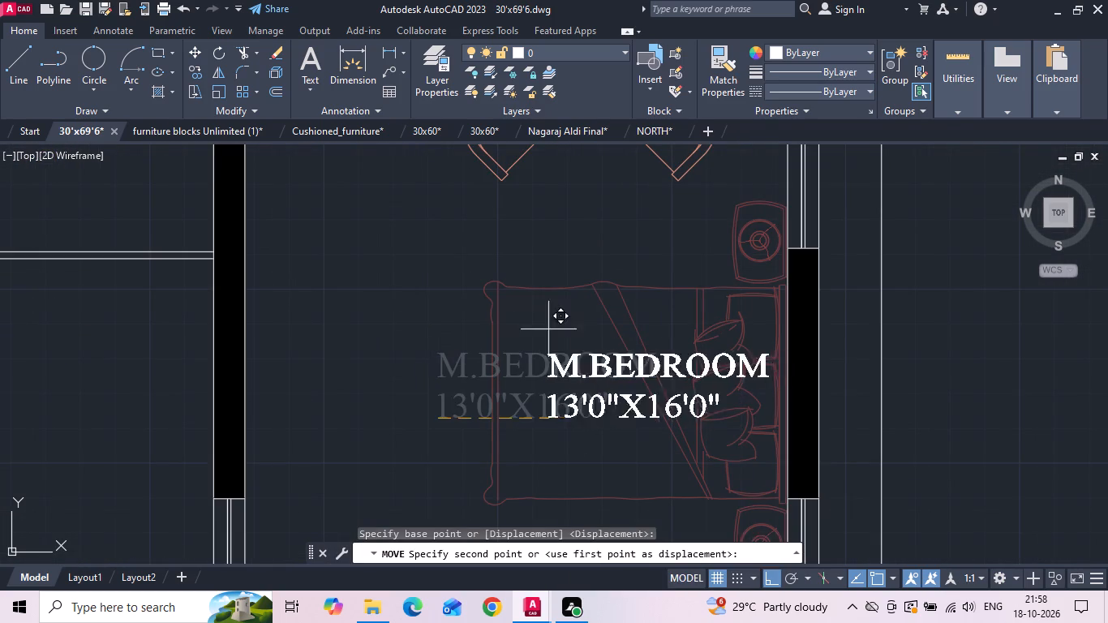
{"action": "left_click", "coordinate": [462, 278]}
Move the furnished first-floor M.BEDROOM label about 1'-7" left, away from the bedside table.
{"action": "left_click", "coordinate": [510, 234]}
{"action": "right_click", "coordinate": [510, 234]}
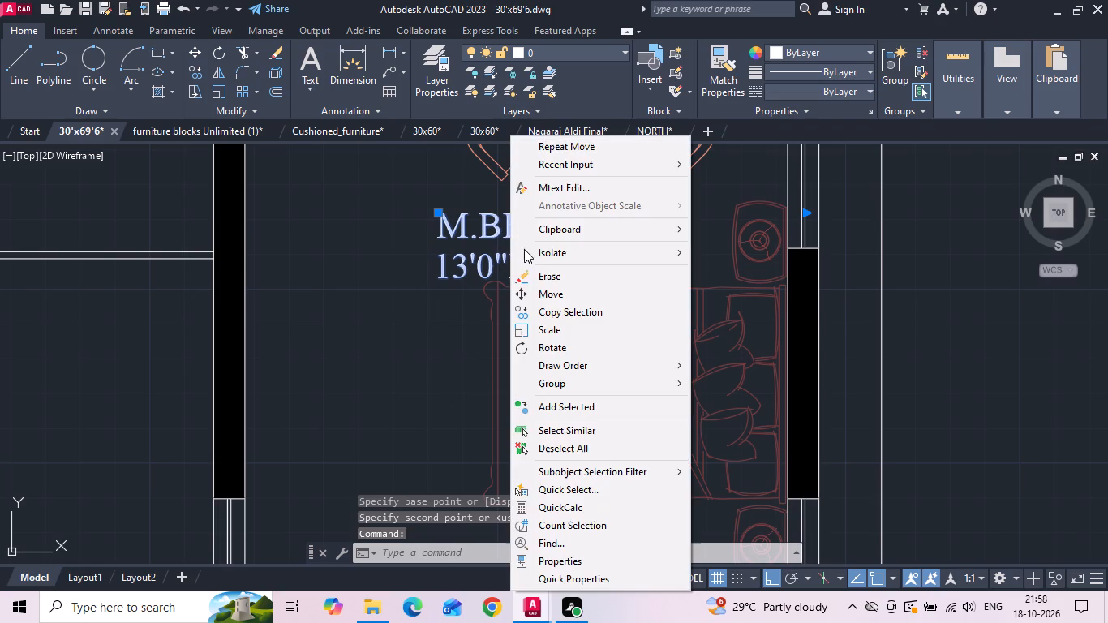
{"action": "left_click", "coordinate": [532, 291]}
{"action": "left_click_drag", "start_coordinate": [426, 368], "coordinate": [412, 370]}
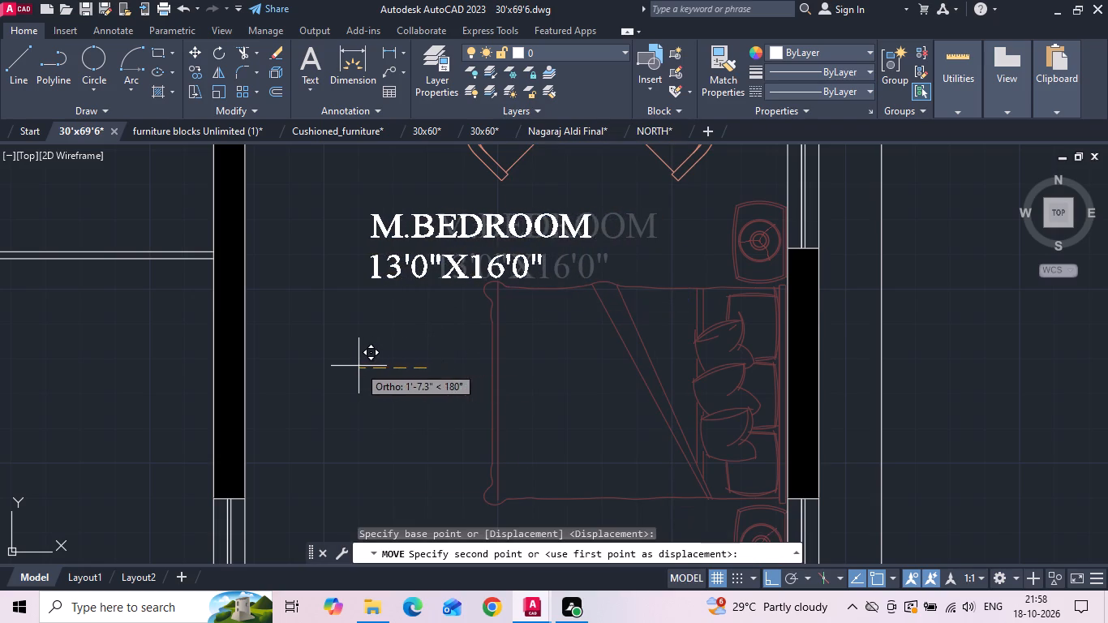
{"action": "left_click", "coordinate": [359, 366]}
Move the LIVING ROOM 16'0"X20'0" label on the furnished ground floor plan slightly left, clear of the L-shaped sofa.
{"action": "scroll", "coordinate": [476, 340], "scroll_direction": "down", "scroll_amount": 3}
{"action": "scroll", "coordinate": [569, 430], "scroll_direction": "down", "scroll_amount": 1}
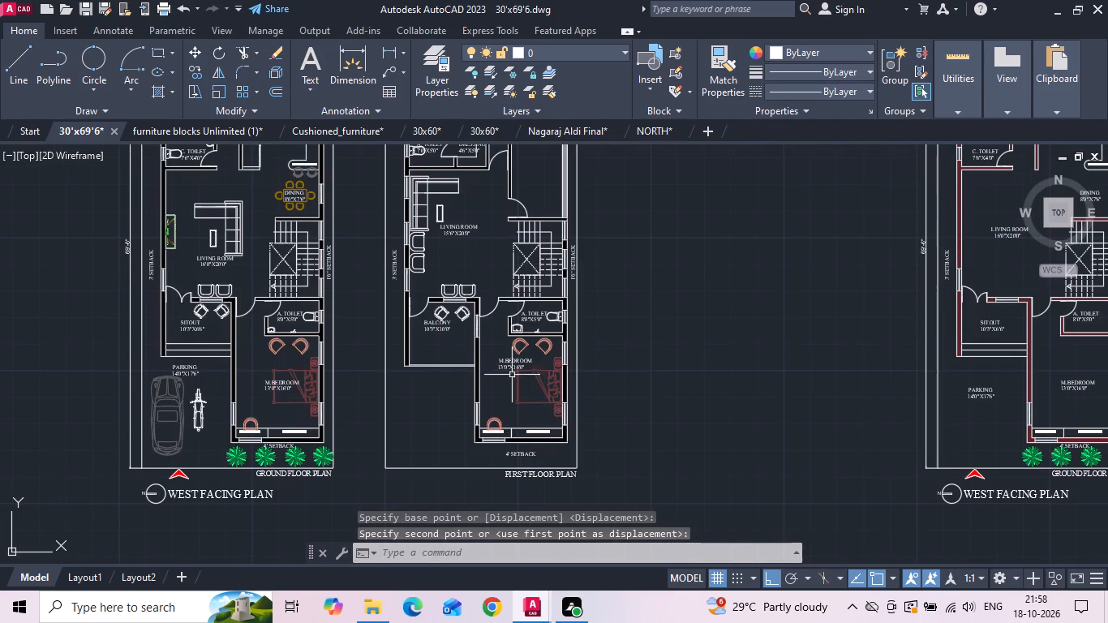
{"action": "middle_click_drag", "start_coordinate": [517, 387], "coordinate": [516, 440]}
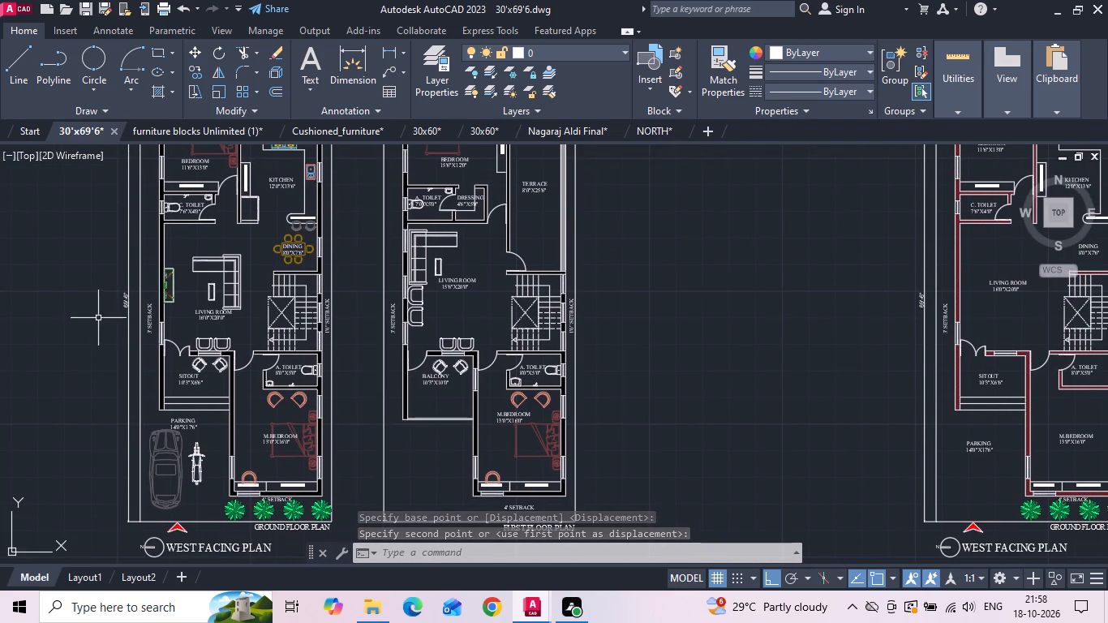
{"action": "scroll", "coordinate": [186, 324], "scroll_direction": "up", "scroll_amount": 2}
{"action": "left_click", "coordinate": [235, 303]}
{"action": "right_click", "coordinate": [235, 303]}
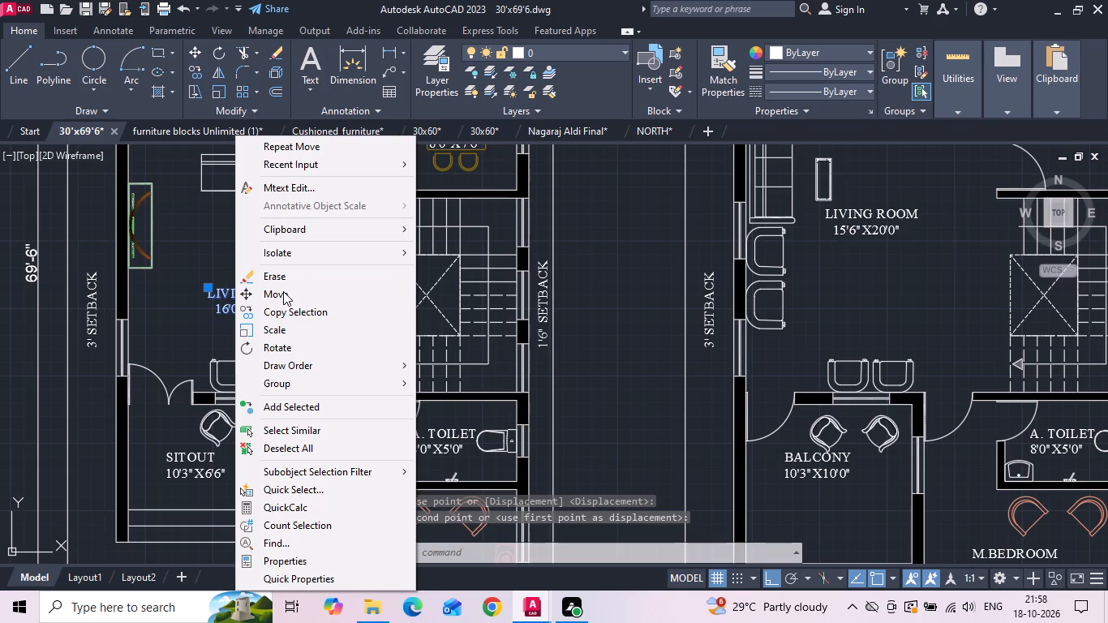
{"action": "left_click", "coordinate": [283, 291]}
{"action": "left_click", "coordinate": [372, 346]}
{"action": "left_click", "coordinate": [341, 346]}
Move the furnished first-floor M.BEDROOM label down, level with the upper part of the bed.
{"action": "scroll", "coordinate": [342, 406], "scroll_direction": "down", "scroll_amount": 2}
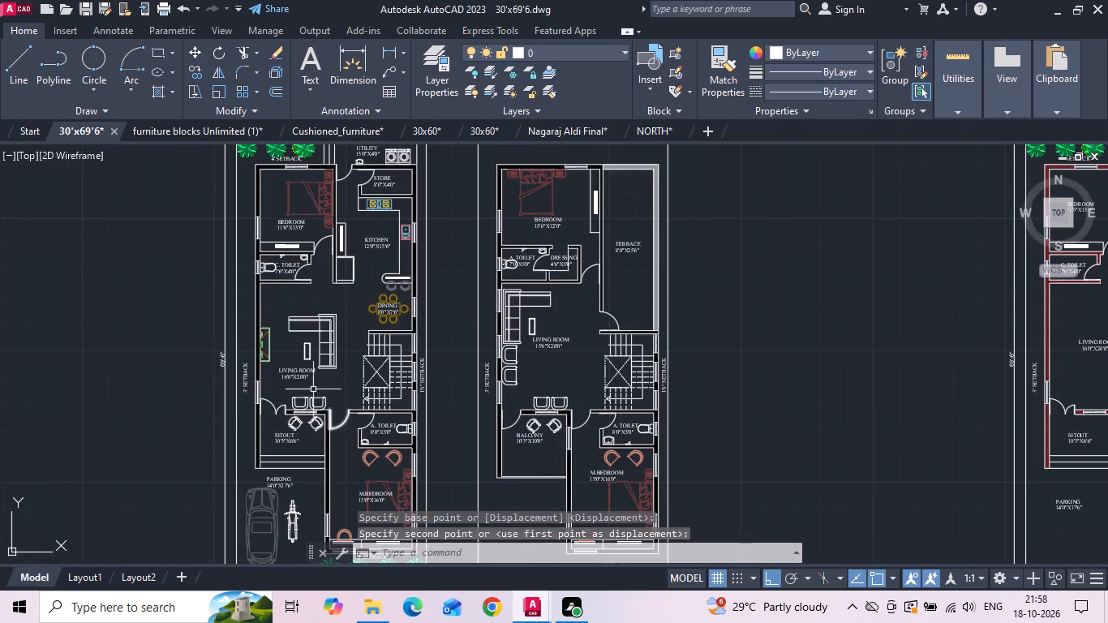
{"action": "scroll", "coordinate": [303, 375], "scroll_direction": "up", "scroll_amount": 1}
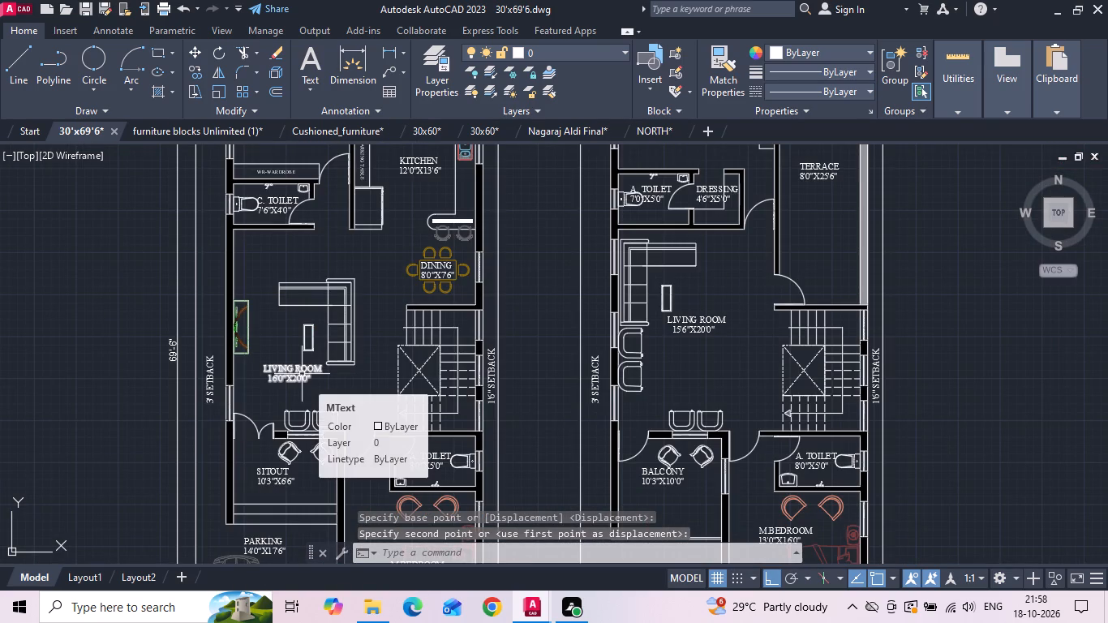
{"action": "middle_click_drag", "start_coordinate": [292, 359], "coordinate": [285, 317]}
{"action": "scroll", "coordinate": [290, 314], "scroll_direction": "down", "scroll_amount": 1}
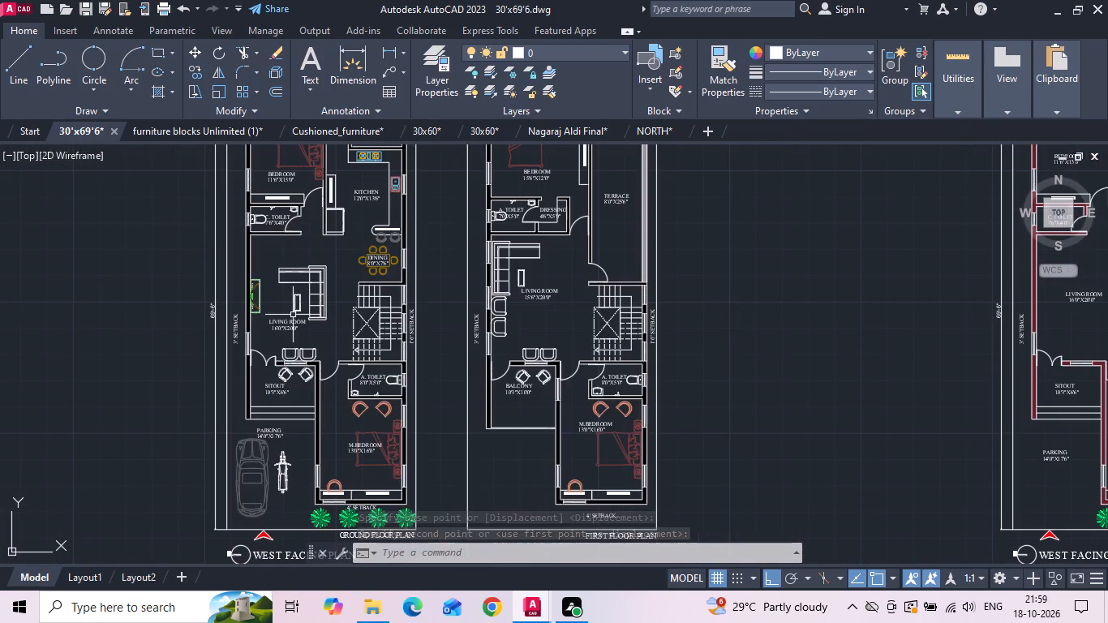
{"action": "scroll", "coordinate": [347, 489], "scroll_direction": "up", "scroll_amount": 3}
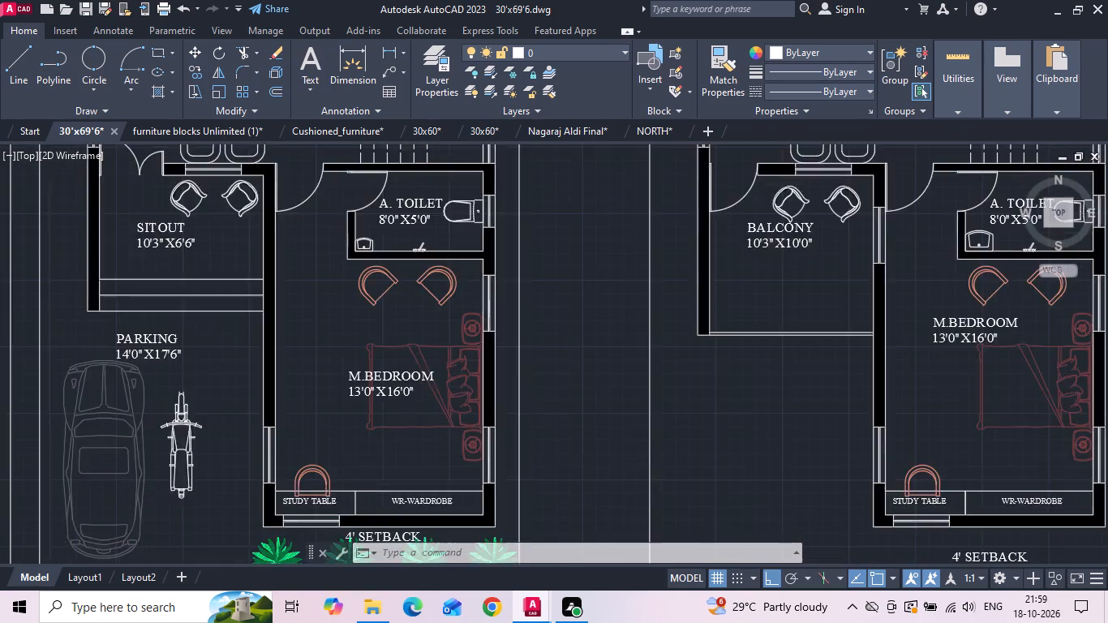
{"action": "scroll", "coordinate": [309, 350], "scroll_direction": "down", "scroll_amount": 3}
{"action": "scroll", "coordinate": [569, 353], "scroll_direction": "up", "scroll_amount": 2}
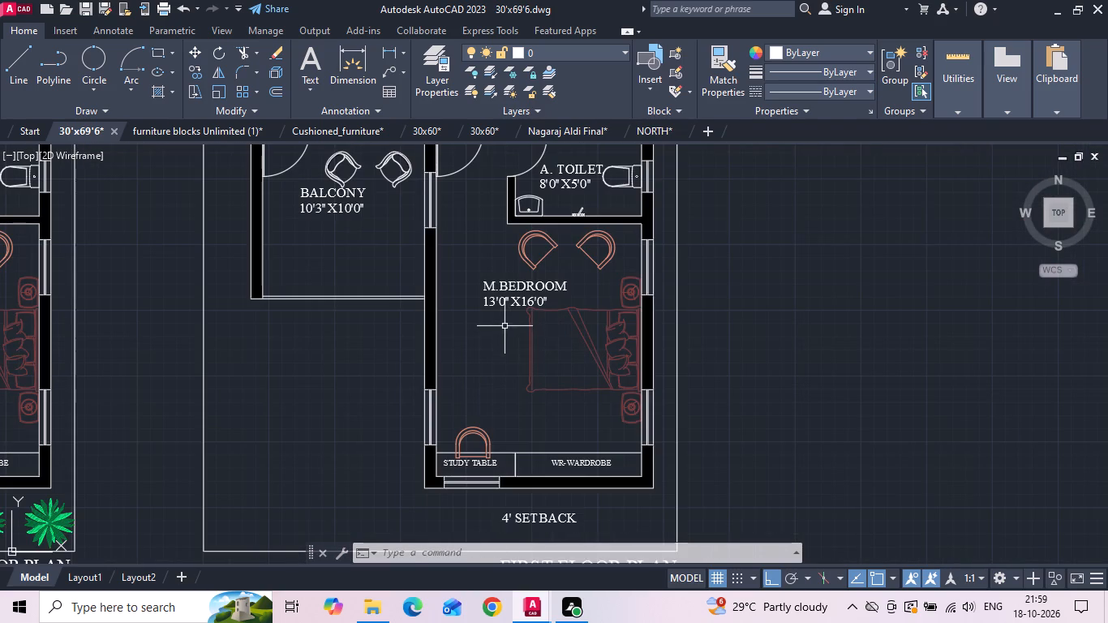
{"action": "left_click", "coordinate": [505, 325]}
{"action": "left_click", "coordinate": [499, 284]}
{"action": "right_click", "coordinate": [499, 284]}
{"action": "left_click", "coordinate": [530, 299]}
{"action": "left_click_drag", "start_coordinate": [493, 338], "coordinate": [488, 360]}
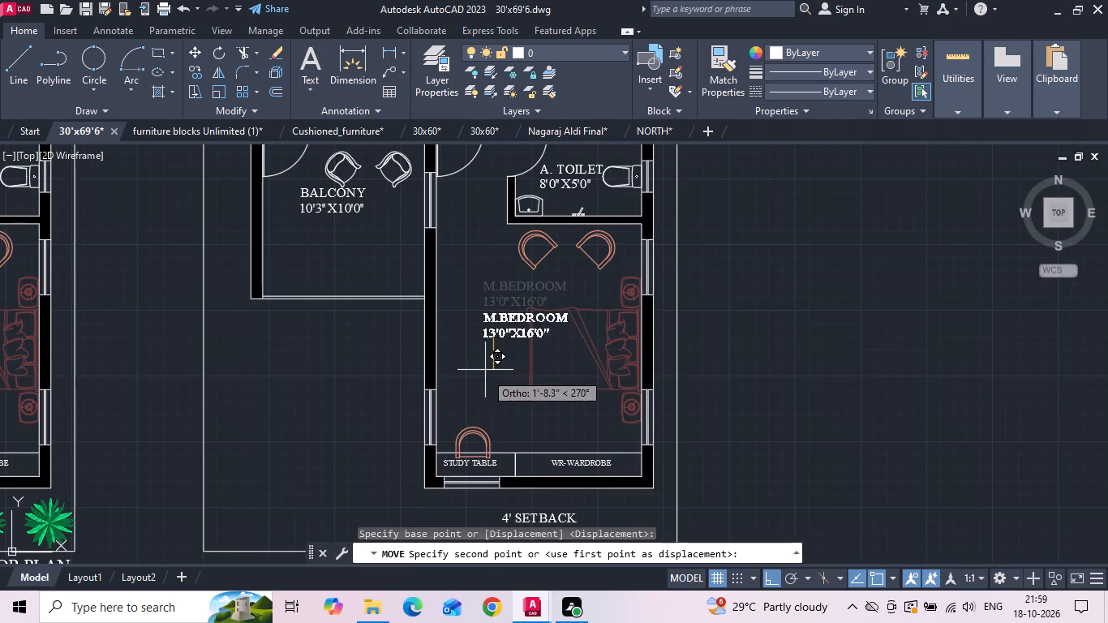
{"action": "left_click", "coordinate": [482, 389]}
Move the furnished ground-floor M.BEDROOM 13'0"X16'0" label left towards the parking-side wall and slightly down, so it covers less of the bed.
{"action": "scroll", "coordinate": [665, 359], "scroll_direction": "down", "scroll_amount": 1}
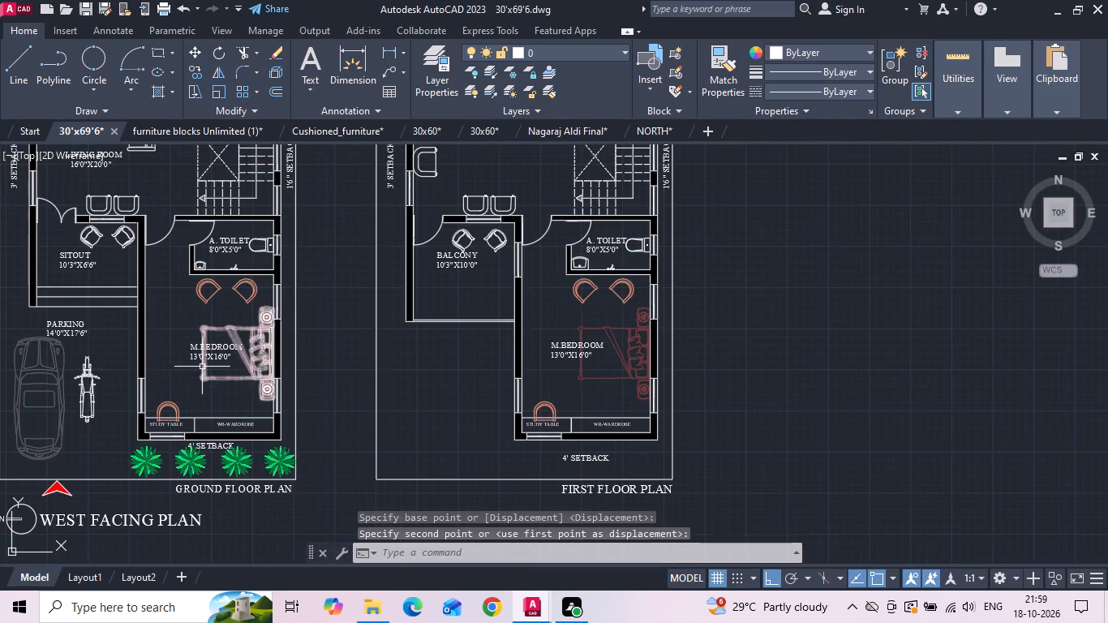
{"action": "scroll", "coordinate": [194, 367], "scroll_direction": "up", "scroll_amount": 2}
{"action": "left_click", "coordinate": [207, 338]}
{"action": "right_click", "coordinate": [207, 338]}
{"action": "left_click", "coordinate": [278, 296]}
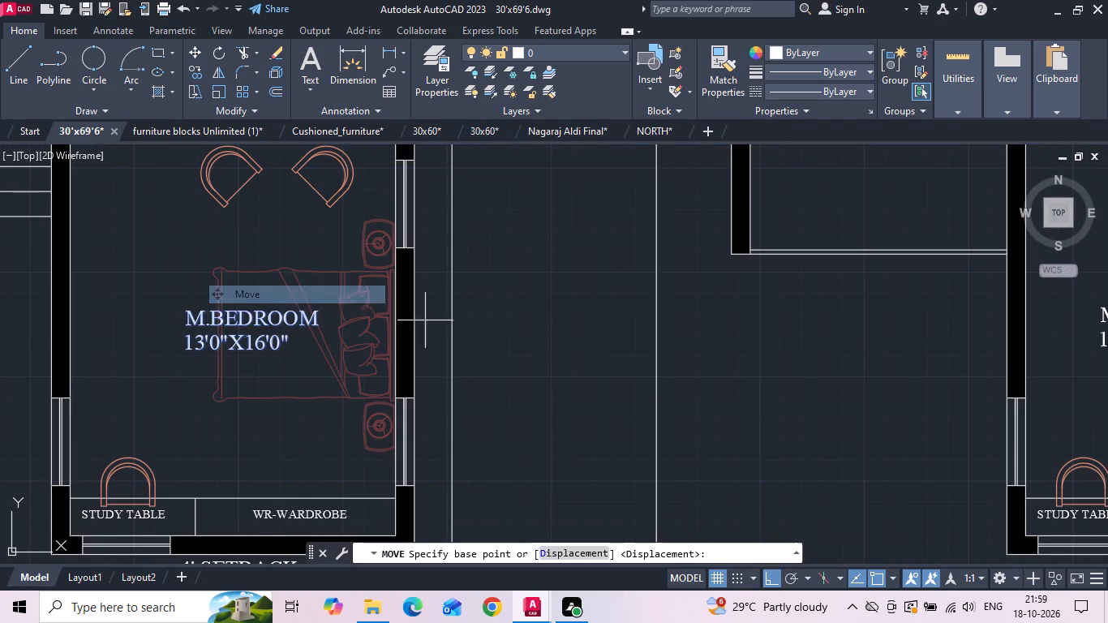
{"action": "left_click", "coordinate": [612, 346]}
{"action": "left_click", "coordinate": [577, 346]}
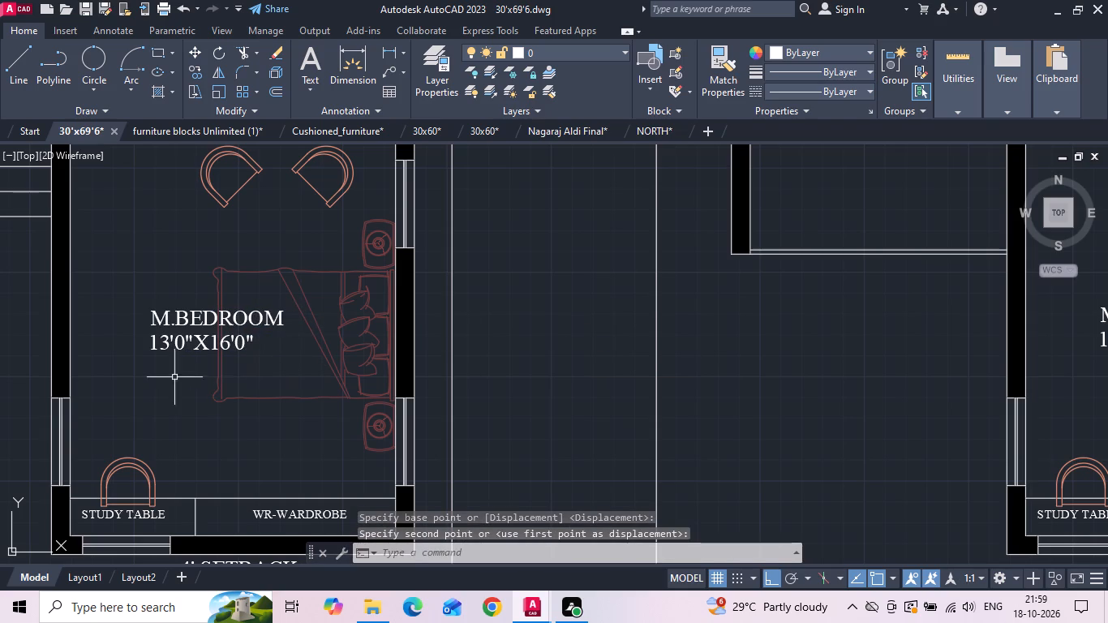
{"action": "left_click_drag", "start_coordinate": [163, 374], "coordinate": [163, 351]}
{"action": "left_click", "coordinate": [159, 303]}
{"action": "right_click", "coordinate": [159, 303]}
{"action": "left_click", "coordinate": [214, 299]}
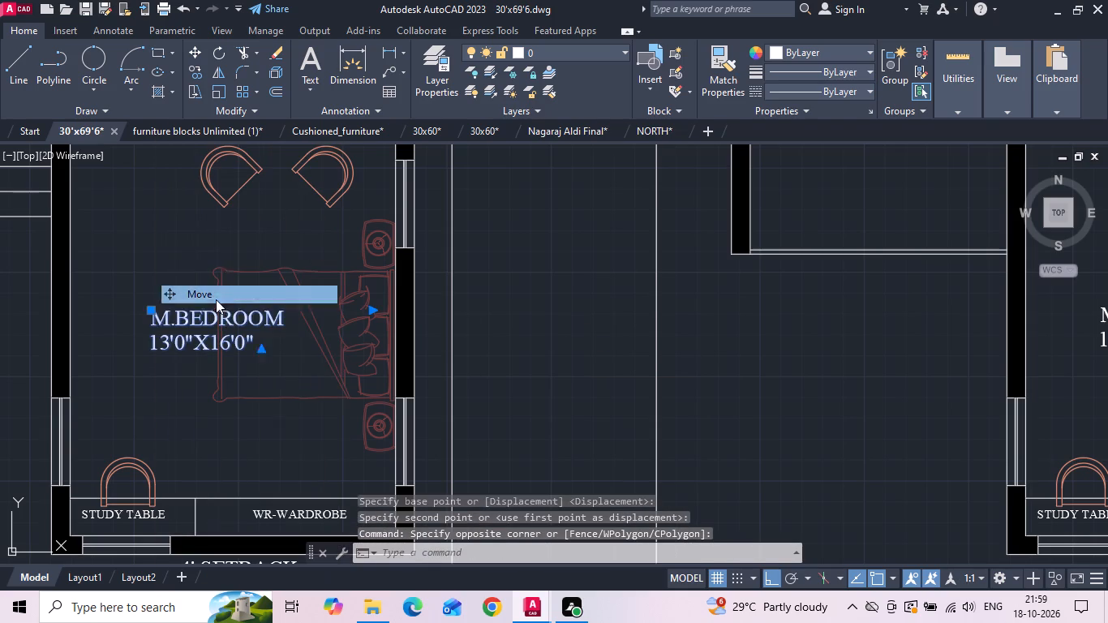
{"action": "left_click_drag", "start_coordinate": [527, 329], "coordinate": [529, 336]}
{"action": "left_click", "coordinate": [526, 342]}
Save the 30'x69'6" drawing.
{"action": "scroll", "coordinate": [296, 314], "scroll_direction": "down", "scroll_amount": 2}
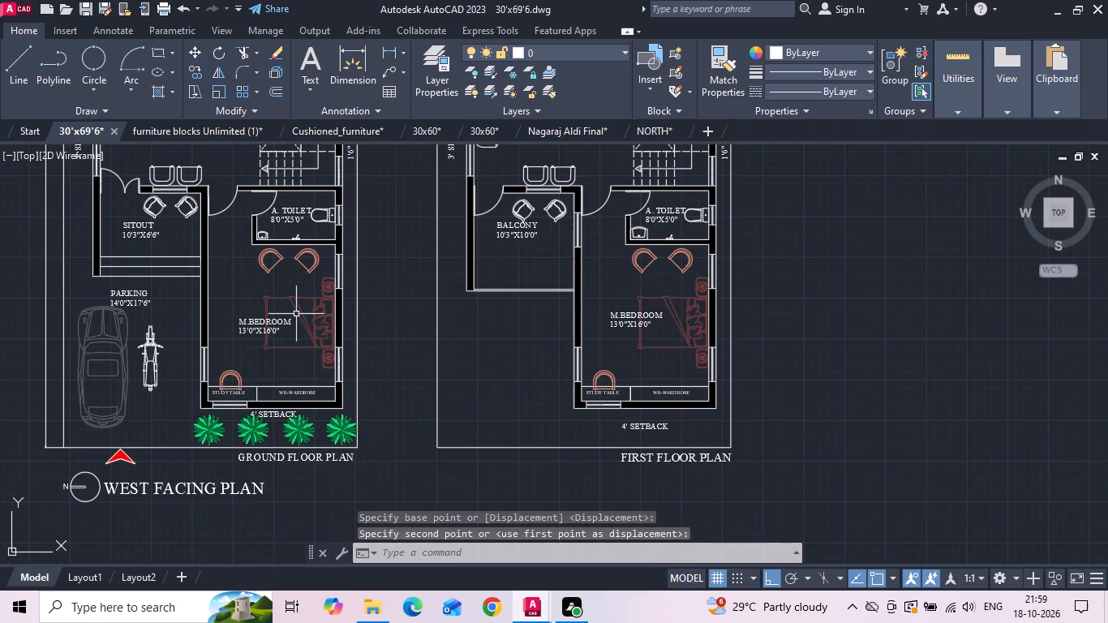
{"action": "middle_click_drag", "start_coordinate": [303, 319], "coordinate": [337, 319]}
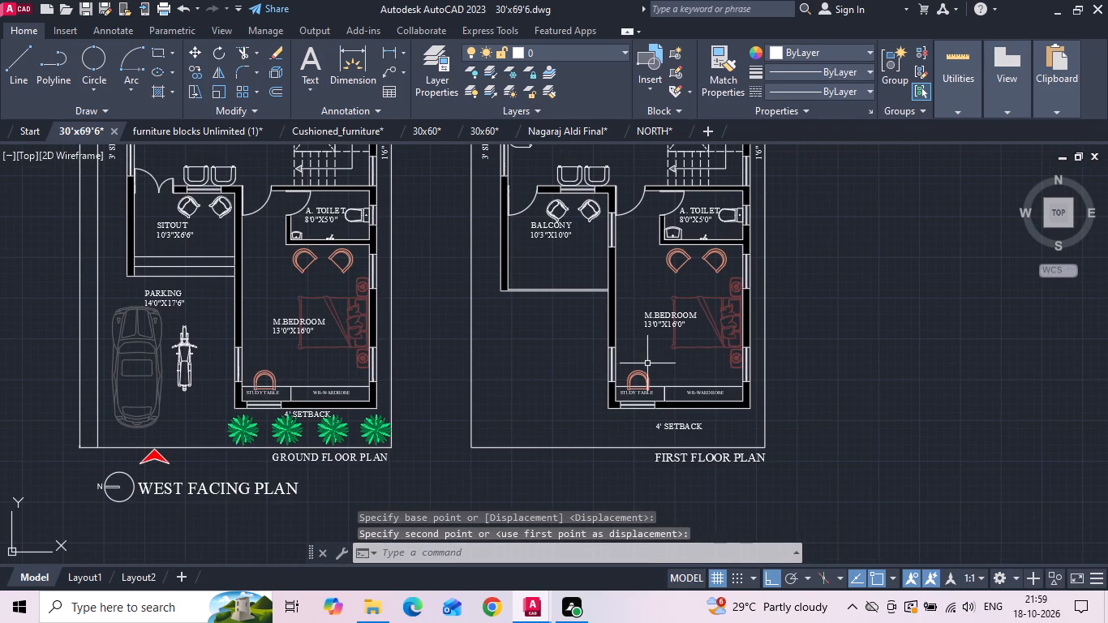
{"action": "scroll", "coordinate": [611, 413], "scroll_direction": "down", "scroll_amount": 3}
{"action": "scroll", "coordinate": [630, 406], "scroll_direction": "up", "scroll_amount": 1}
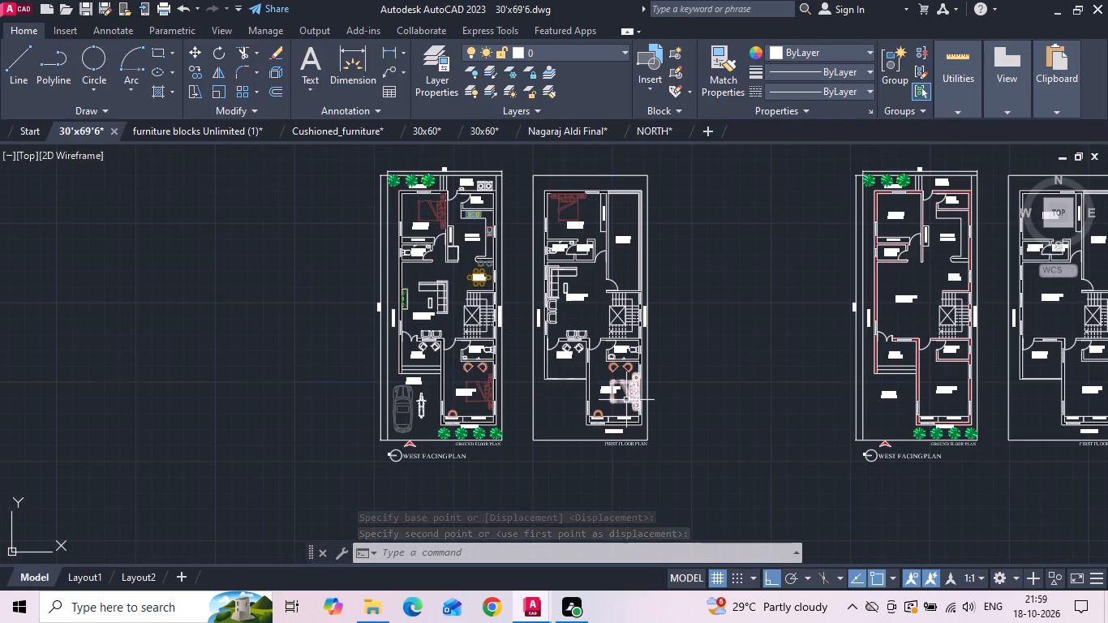
{"action": "middle_click_drag", "start_coordinate": [626, 400], "coordinate": [336, 357]}
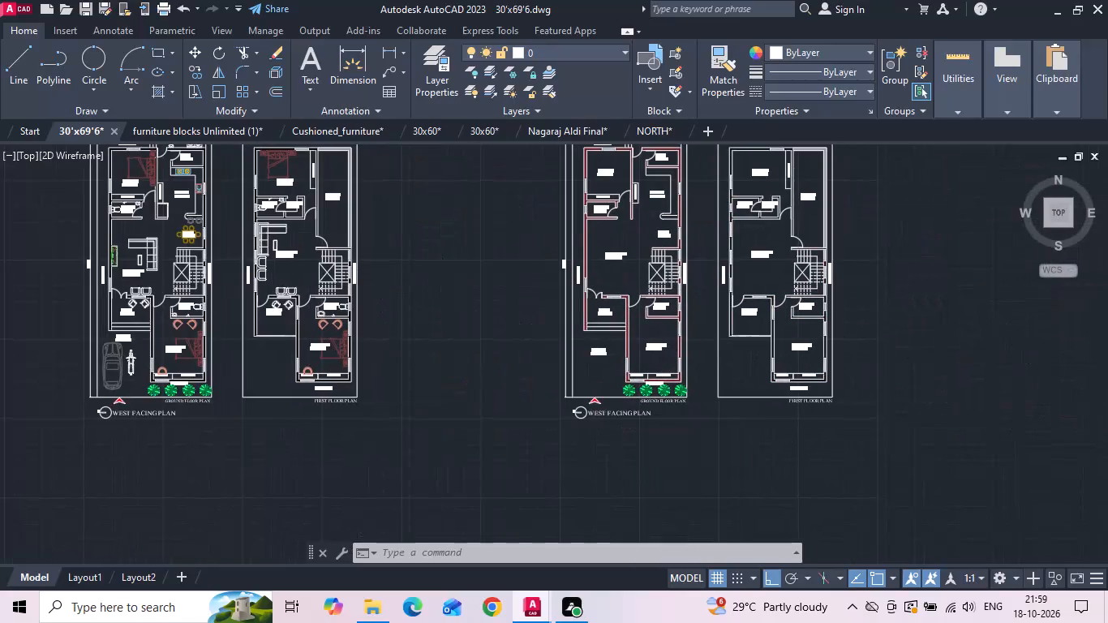
{"action": "key", "text": "ctrl+s"}
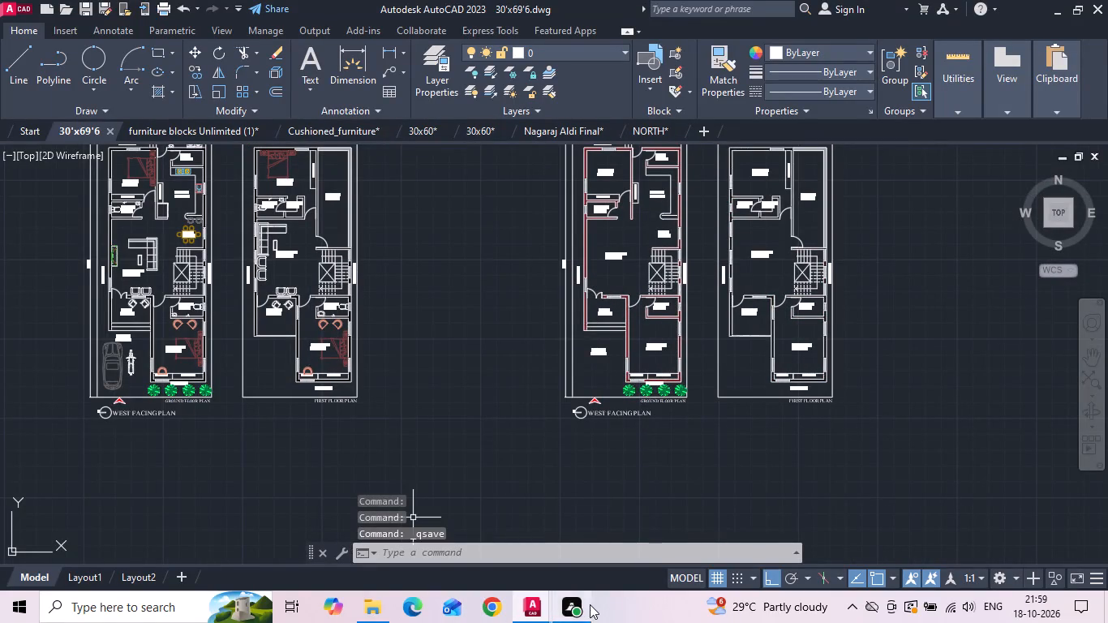
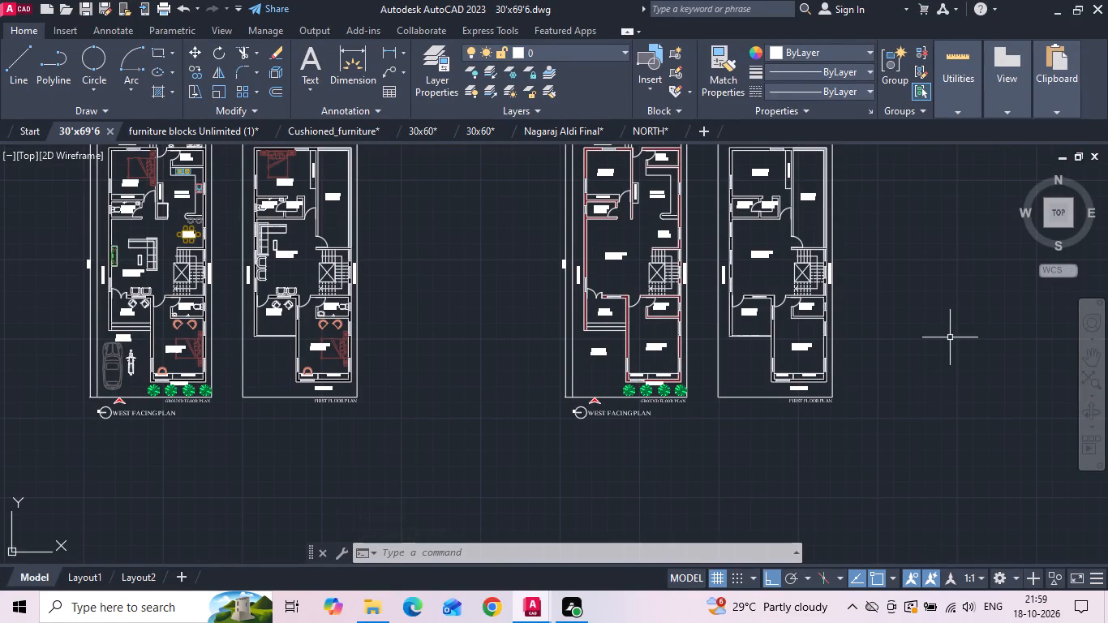
Save the 30'x69'6" drawing.
{"action": "key", "text": "ctrl+s"}
{"action": "key", "text": "ctrl+s"}
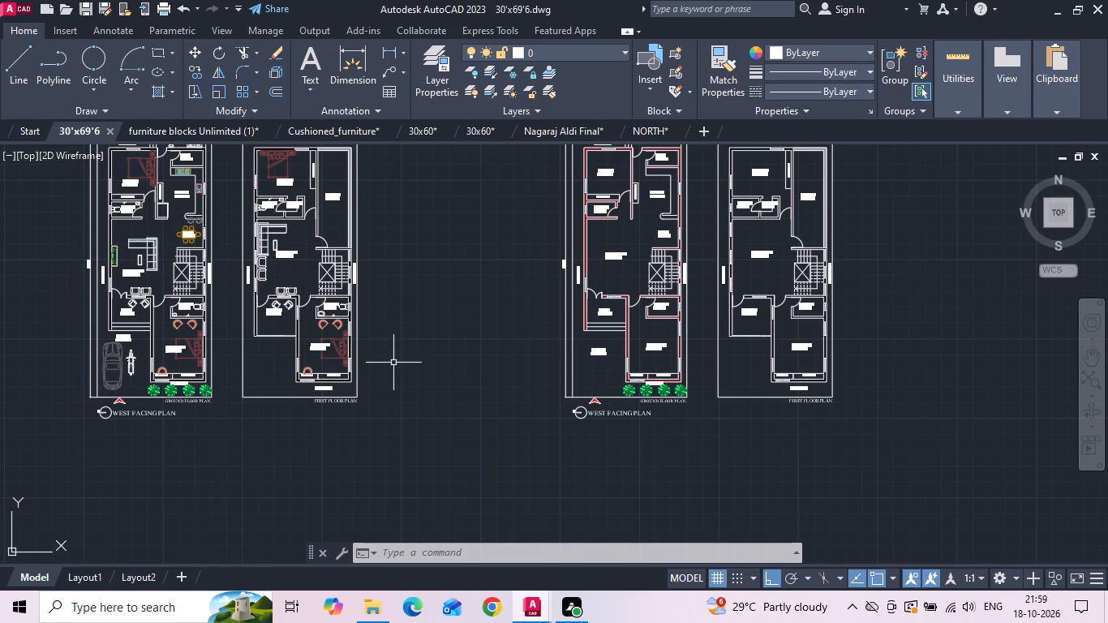
Copy the unfurnished ground and first floor plans together about 108'-2" horizontally into the empty space to the right of the originals.
{"action": "scroll", "coordinate": [407, 367], "scroll_direction": "down", "scroll_amount": 1}
{"action": "left_click_drag", "start_coordinate": [465, 435], "coordinate": [498, 410]}
{"action": "left_click", "coordinate": [725, 204]}
{"action": "right_click", "coordinate": [725, 204]}
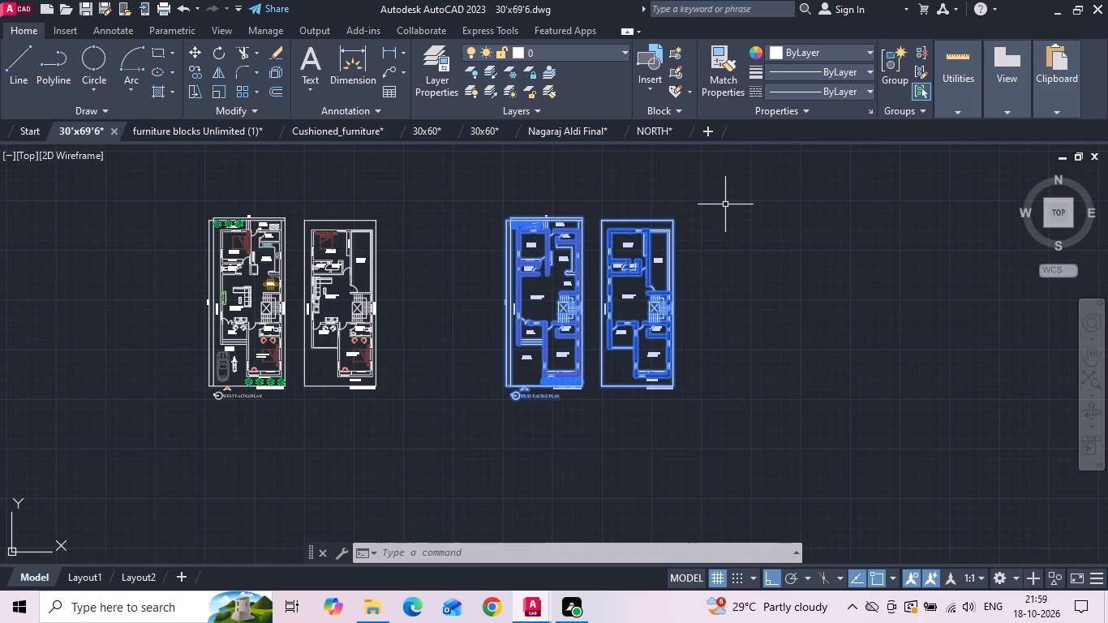
{"action": "left_click", "coordinate": [754, 337]}
{"action": "left_click", "coordinate": [661, 465]}
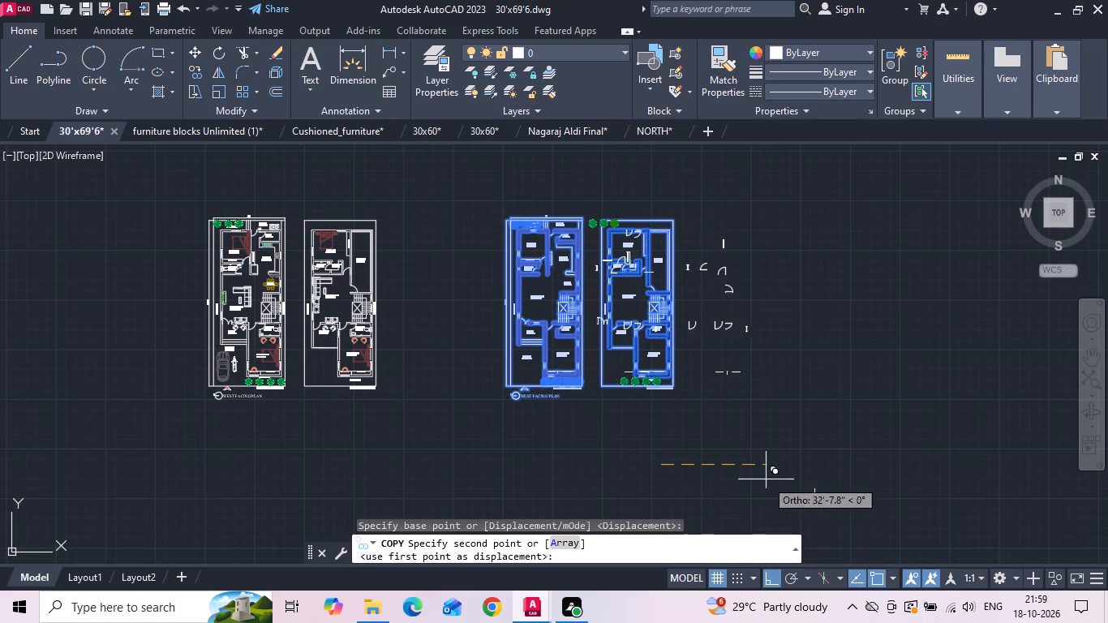
{"action": "left_click", "coordinate": [919, 481]}
{"action": "key", "text": "Escape"}
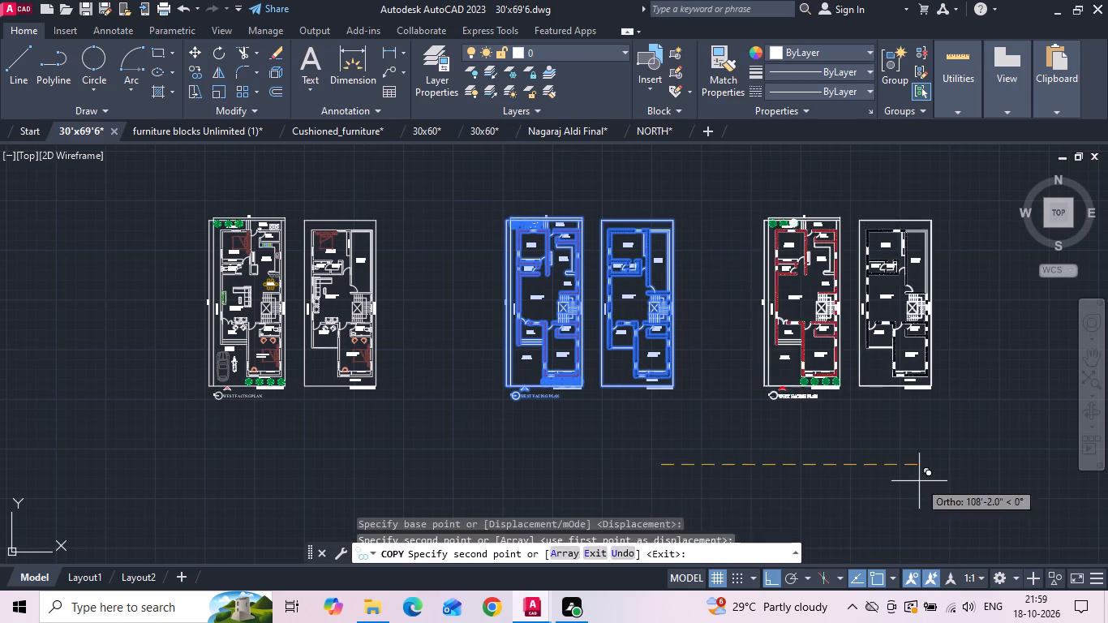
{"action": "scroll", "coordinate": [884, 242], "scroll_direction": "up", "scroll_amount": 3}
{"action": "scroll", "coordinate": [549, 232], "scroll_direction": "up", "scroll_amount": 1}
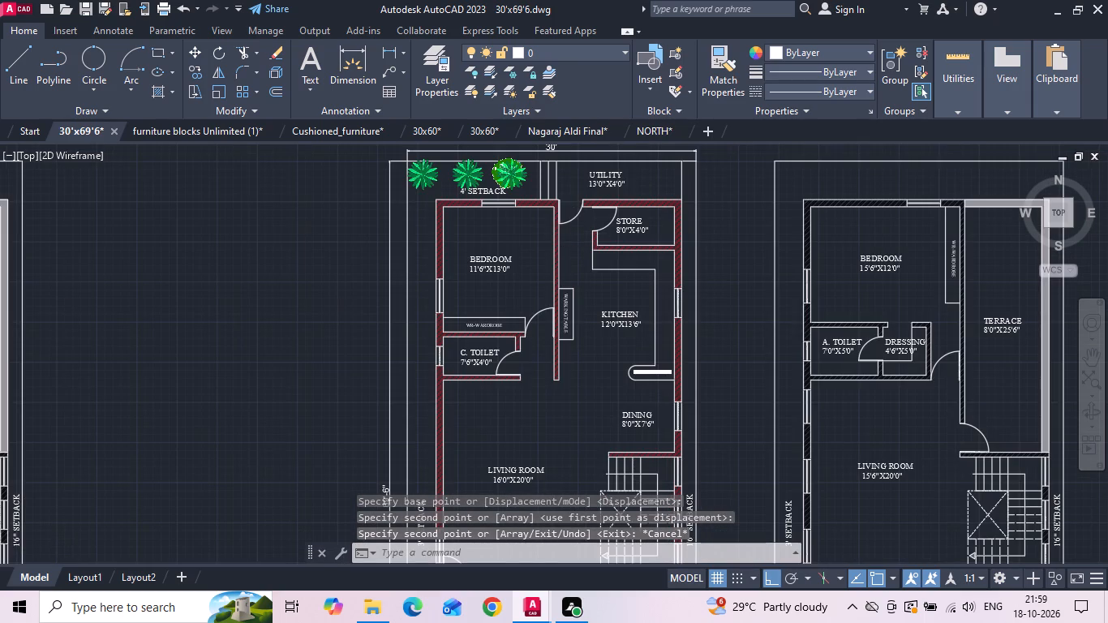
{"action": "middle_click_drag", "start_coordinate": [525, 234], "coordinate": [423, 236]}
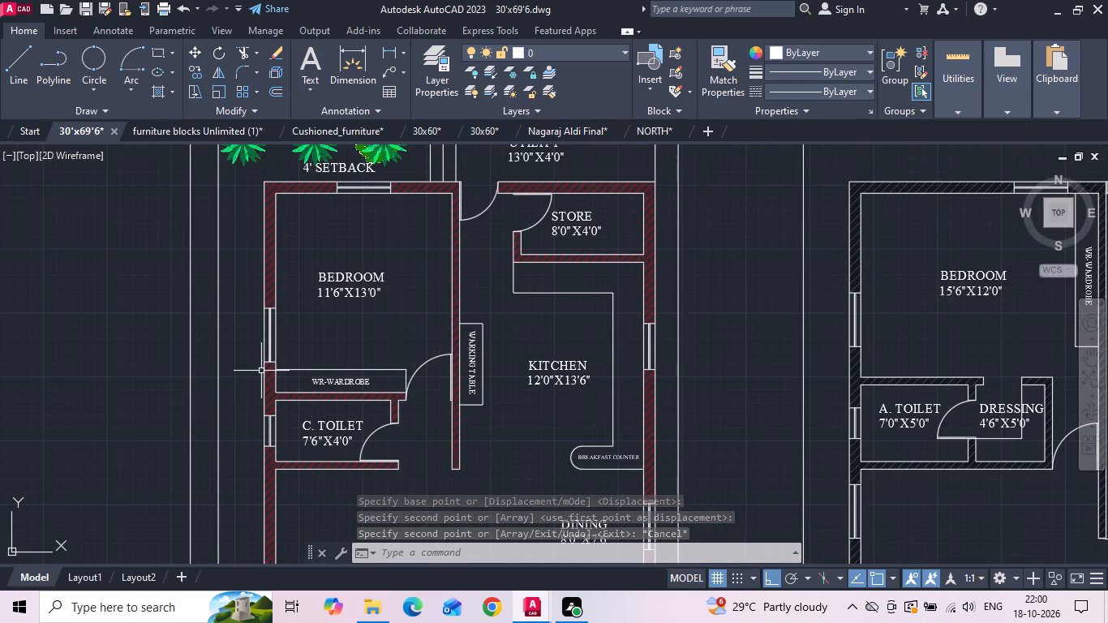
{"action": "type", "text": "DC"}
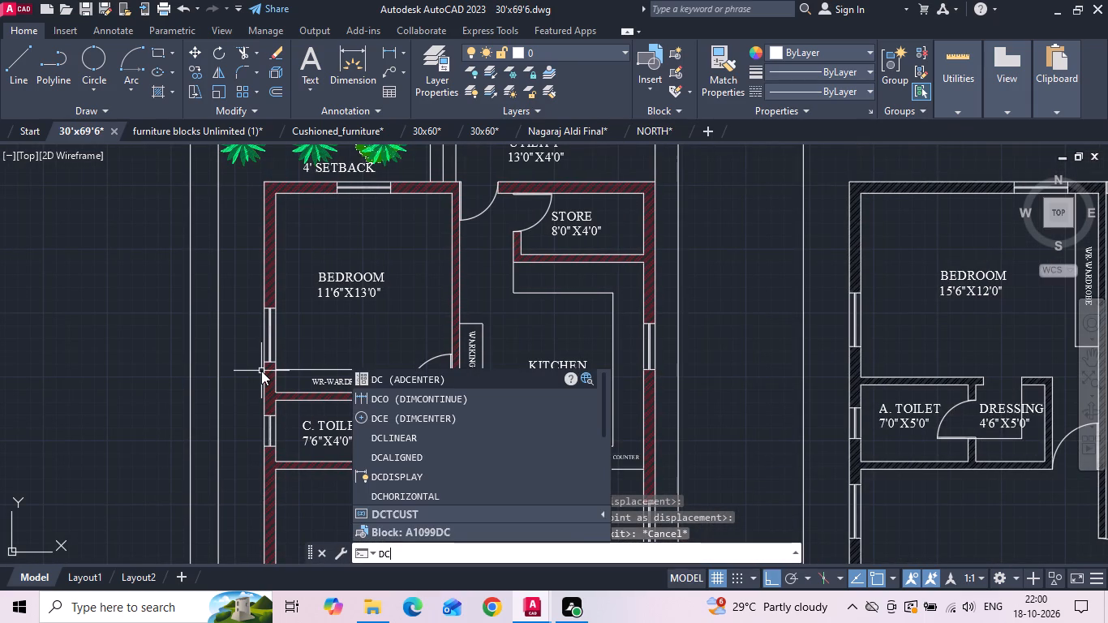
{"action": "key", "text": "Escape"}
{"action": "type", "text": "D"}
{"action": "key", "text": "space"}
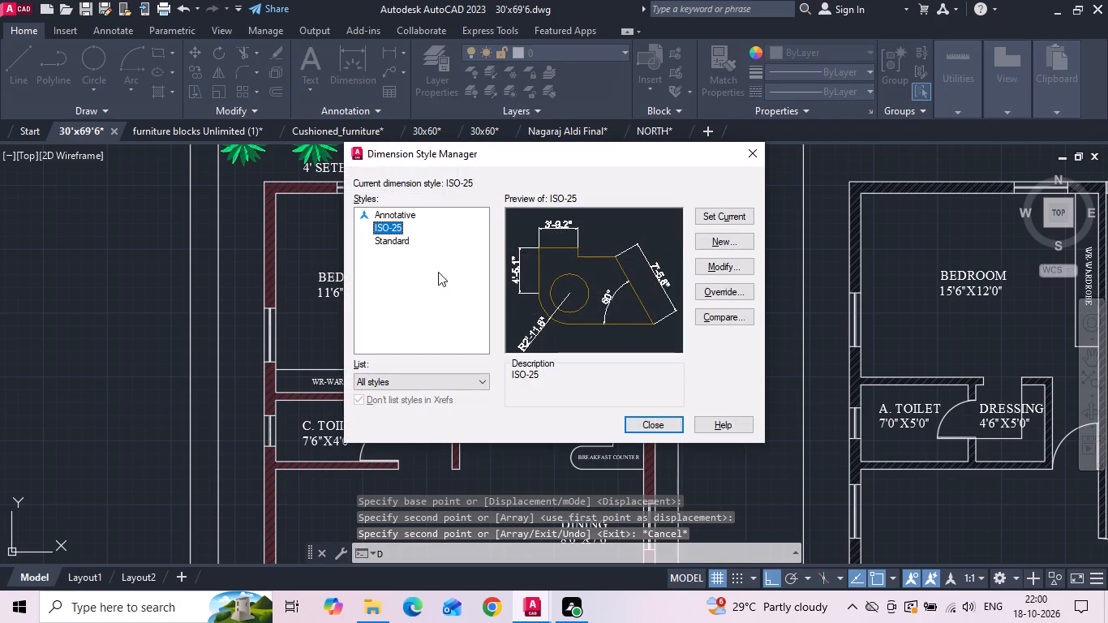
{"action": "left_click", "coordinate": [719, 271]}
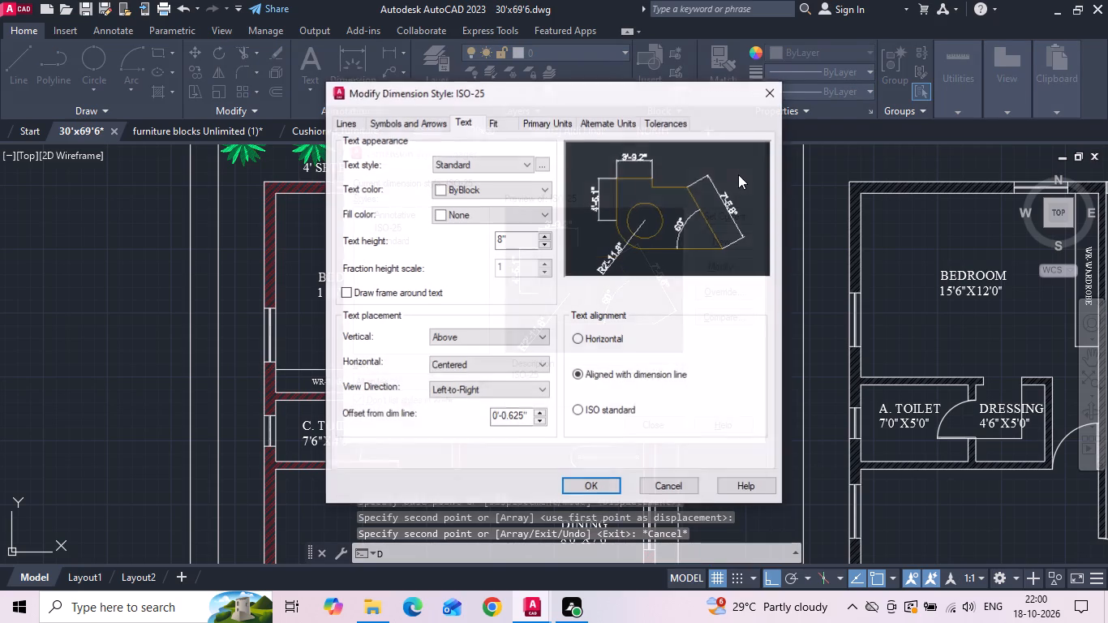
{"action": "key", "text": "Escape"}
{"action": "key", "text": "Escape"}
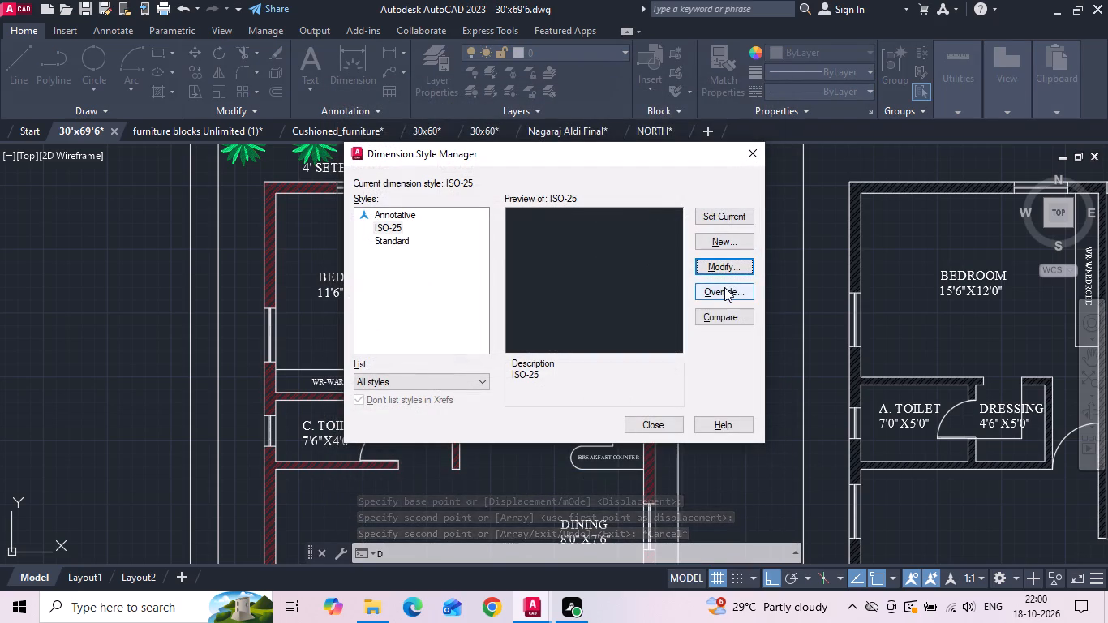
Override the current ISO-25 dimension style with a text height of 5".
{"action": "type", "text": "D"}
{"action": "key", "text": "space"}
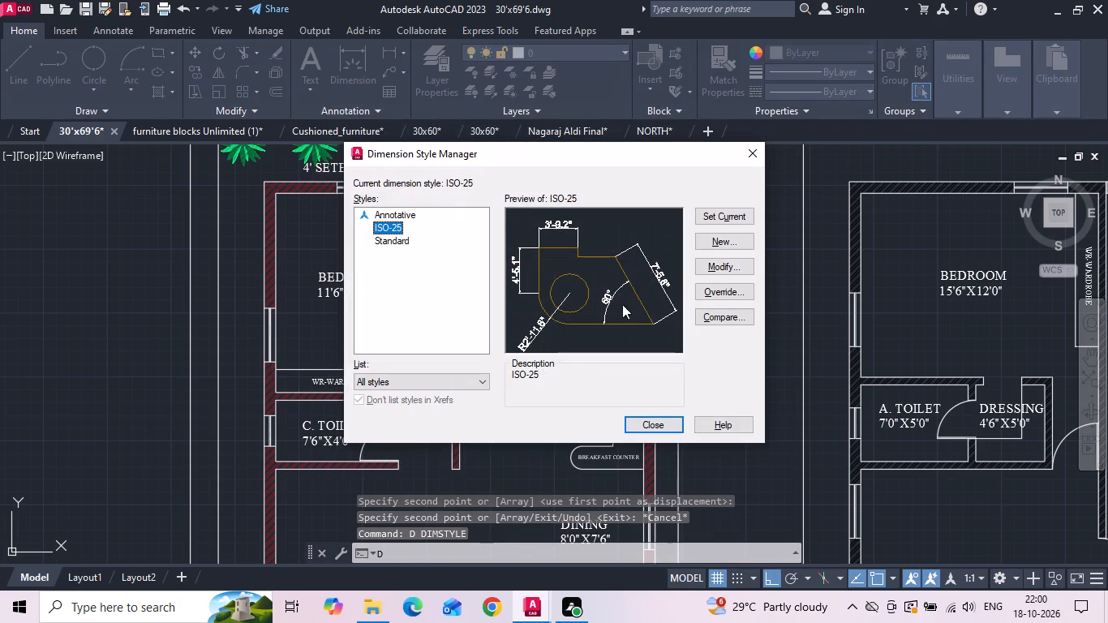
{"action": "left_click", "coordinate": [711, 297]}
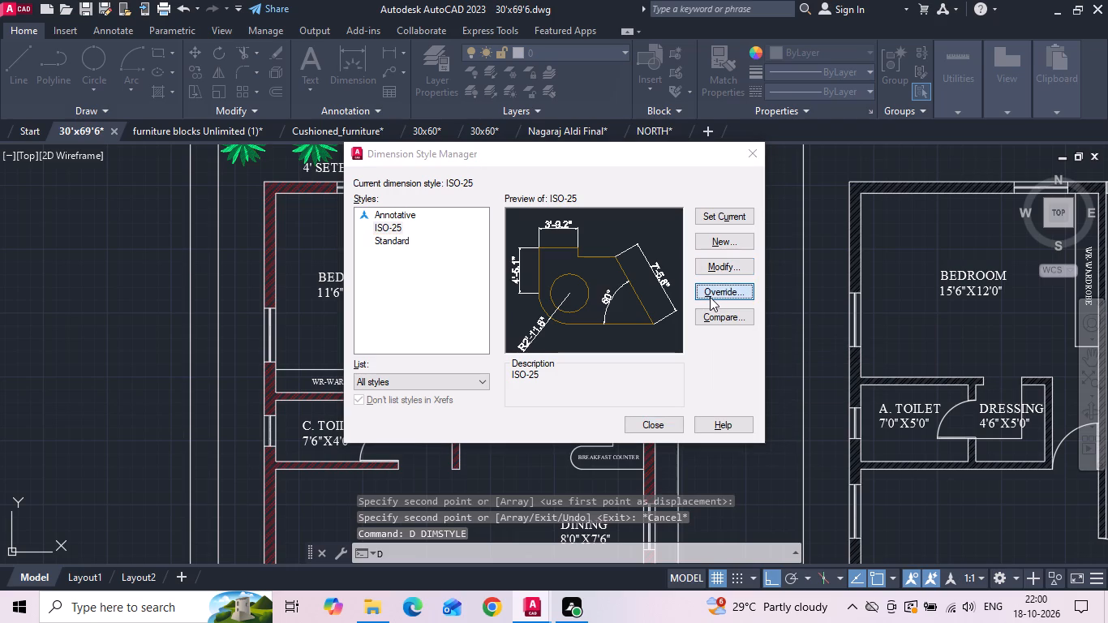
{"action": "left_click_drag", "start_coordinate": [519, 230], "coordinate": [483, 238]}
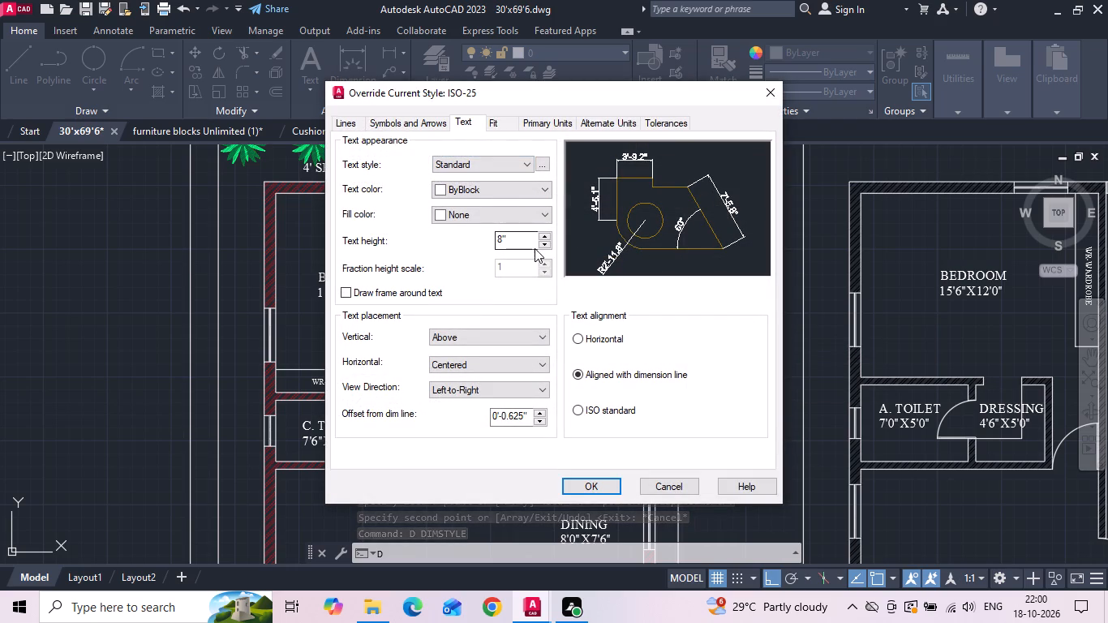
{"action": "left_click_drag", "start_coordinate": [530, 245], "coordinate": [391, 242]}
{"action": "key", "text": "BackSpace"}
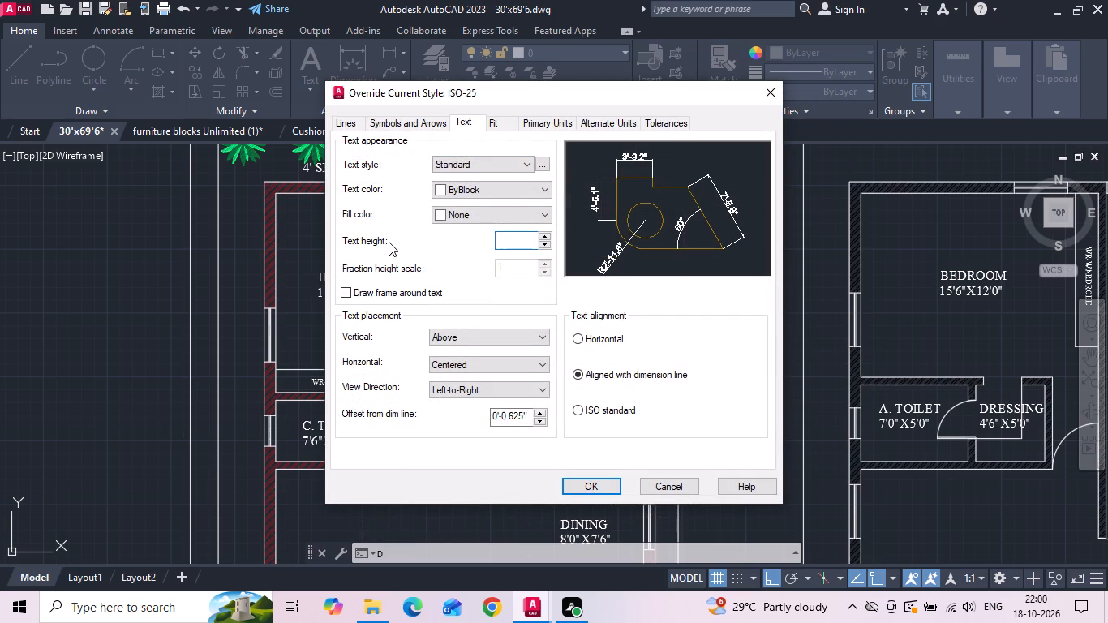
{"action": "type", "text": "5\""}
{"action": "key", "text": "Return"}
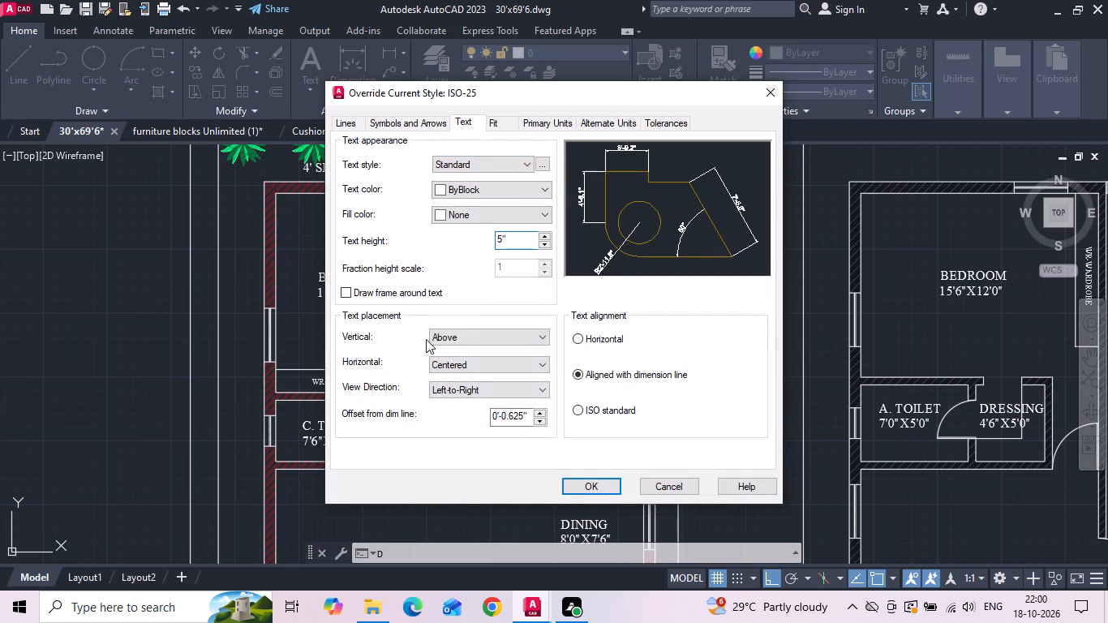
{"action": "left_click", "coordinate": [582, 482]}
{"action": "left_click", "coordinate": [702, 220]}
{"action": "left_click", "coordinate": [647, 421]}
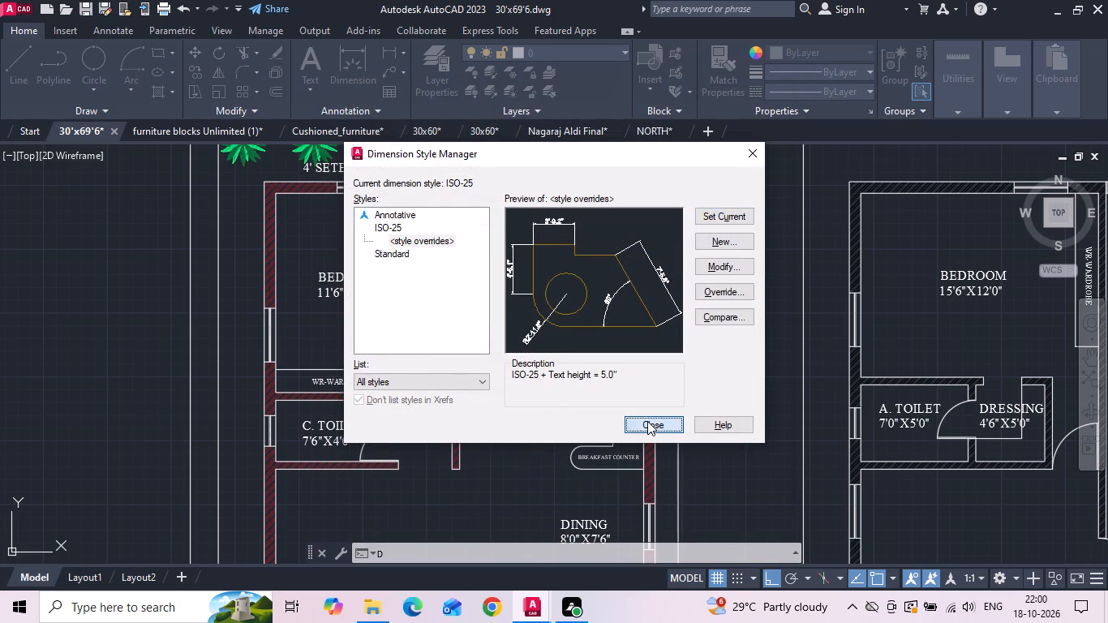
Add quick dimensions for the length and width inside the newly copied ground-floor BEDROOM, close to its two outer walls.
{"action": "type", "text": "QDIM"}
{"action": "key", "text": "space"}
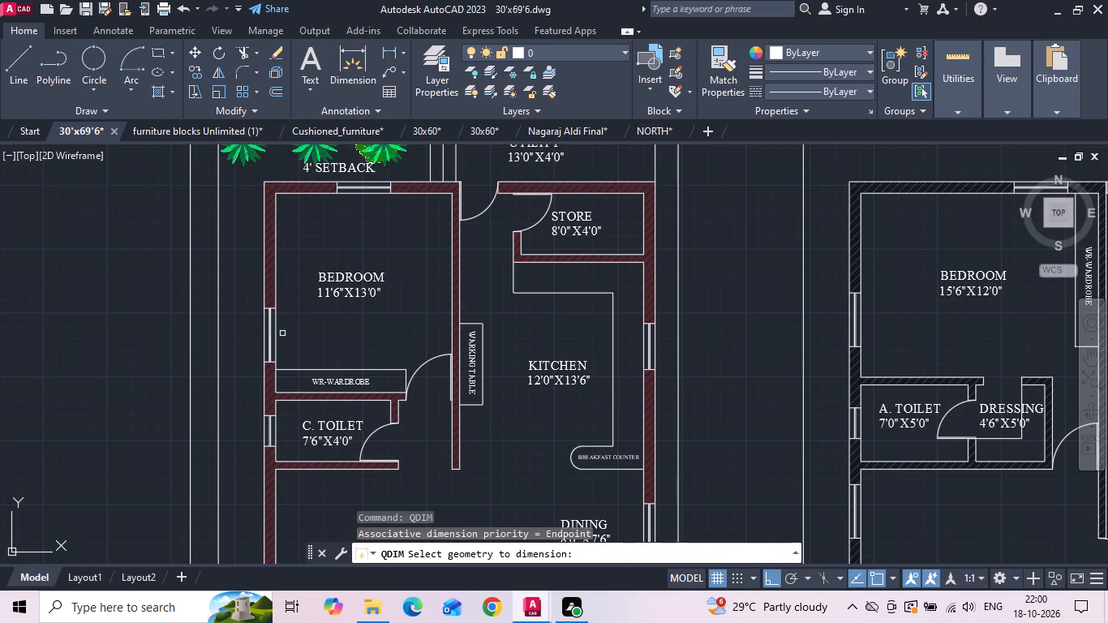
{"action": "left_click", "coordinate": [277, 322]}
{"action": "key", "text": "space"}
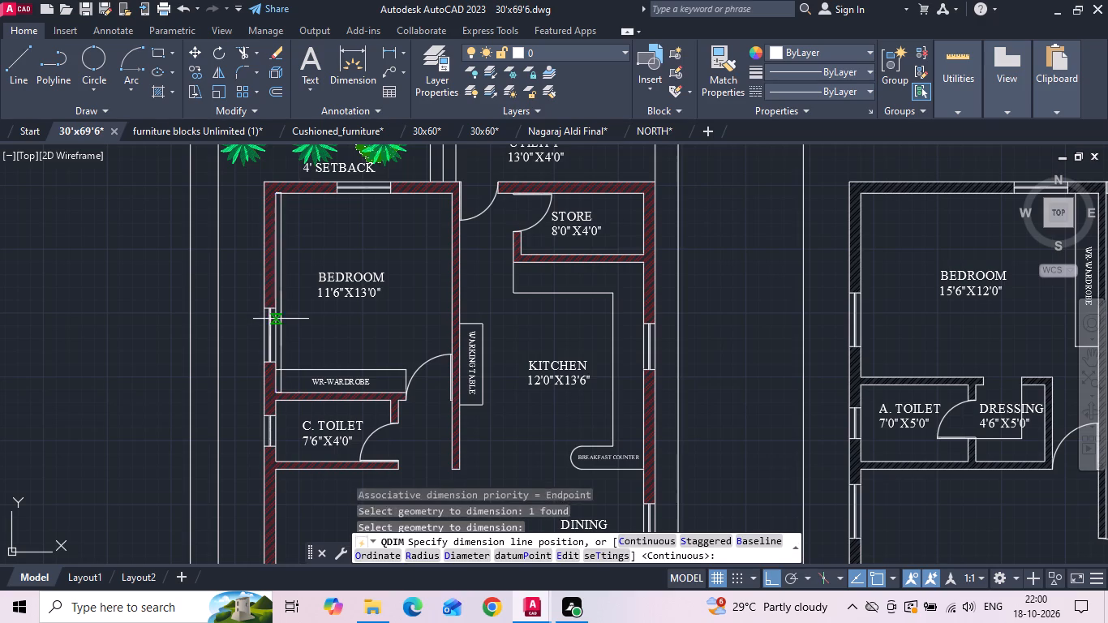
{"action": "scroll", "coordinate": [281, 319], "scroll_direction": "up", "scroll_amount": 2}
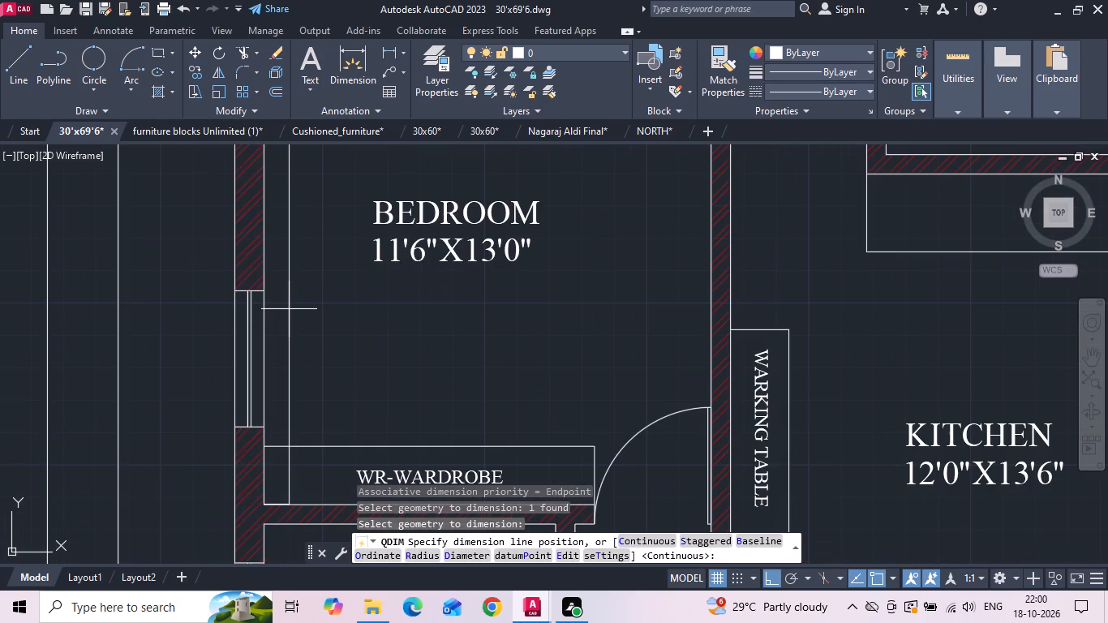
{"action": "left_click", "coordinate": [290, 309]}
{"action": "scroll", "coordinate": [311, 392], "scroll_direction": "down", "scroll_amount": 2}
{"action": "scroll", "coordinate": [336, 251], "scroll_direction": "up", "scroll_amount": 3}
{"action": "key", "text": "space"}
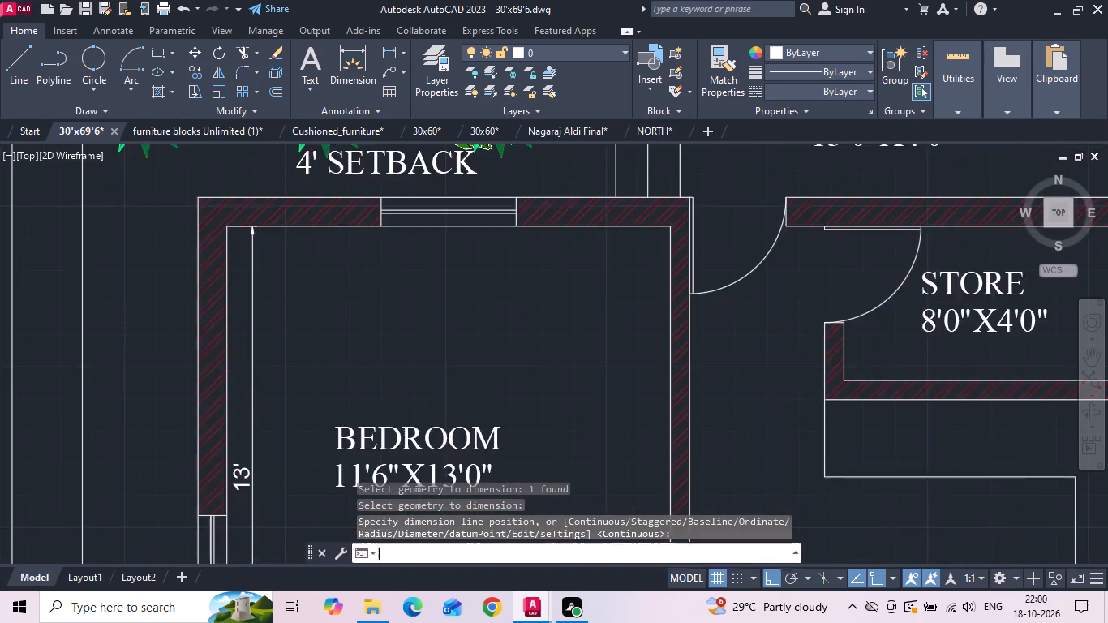
{"action": "left_click", "coordinate": [438, 211]}
{"action": "key", "text": "space"}
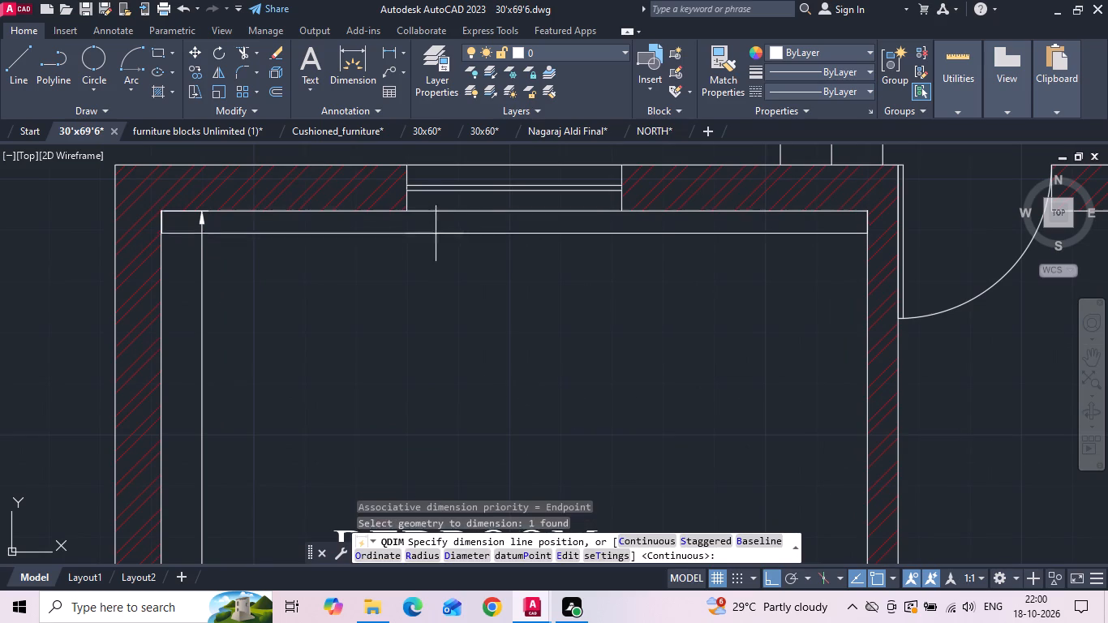
{"action": "left_click", "coordinate": [432, 253]}
{"action": "scroll", "coordinate": [389, 275], "scroll_direction": "down", "scroll_amount": 3}
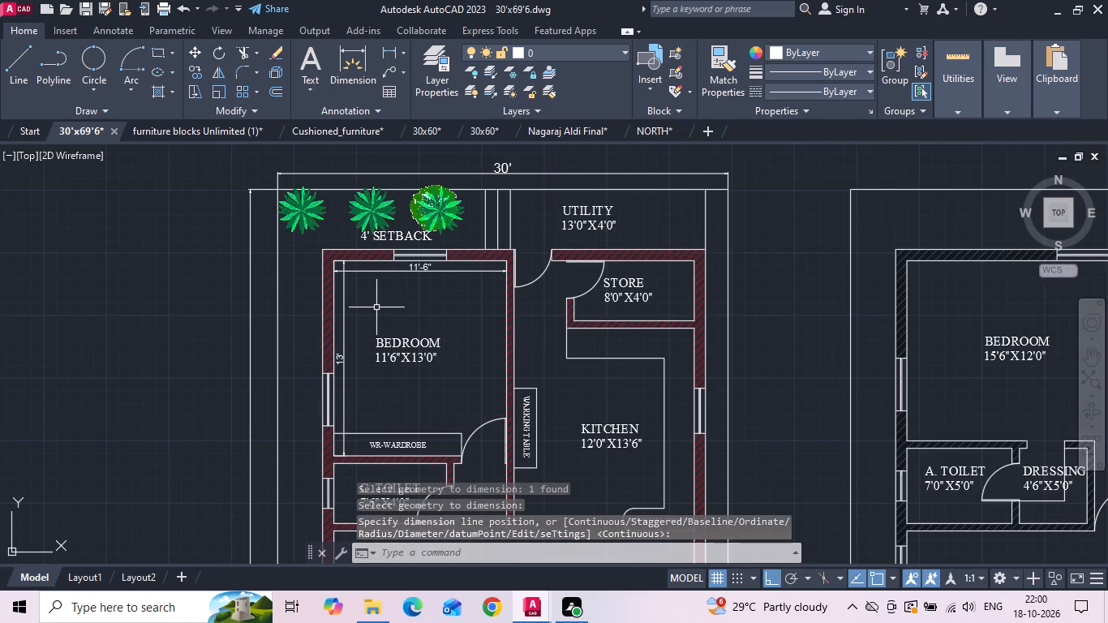
Change the wall hatch colour of the newly copied ground floor plan to dark grey 99,100,102.
{"action": "scroll", "coordinate": [338, 256], "scroll_direction": "up", "scroll_amount": 1}
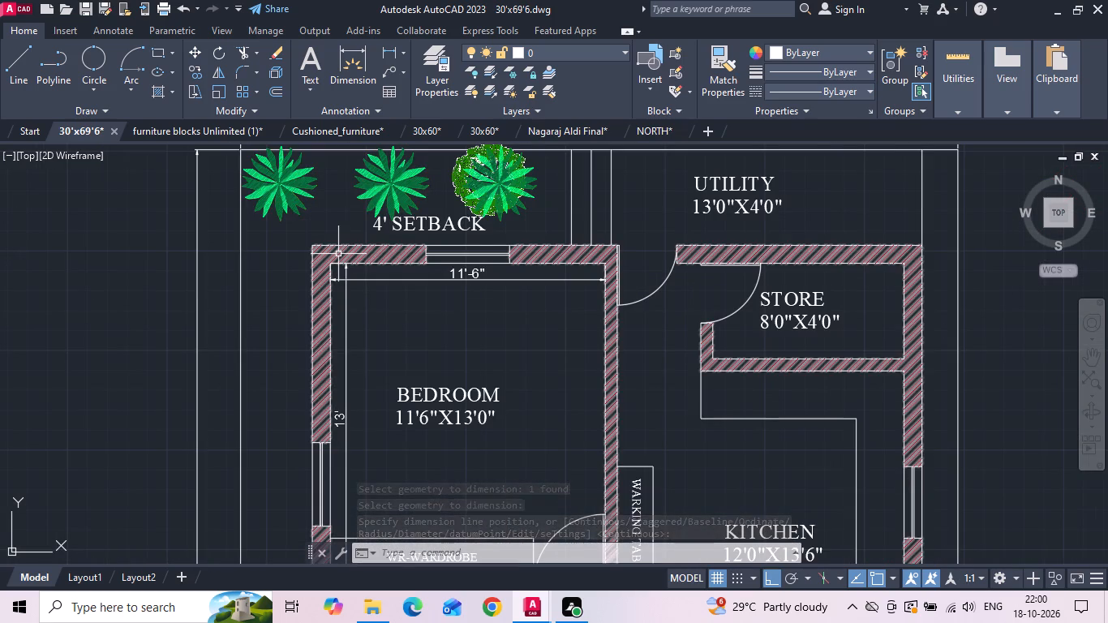
{"action": "left_click", "coordinate": [338, 254]}
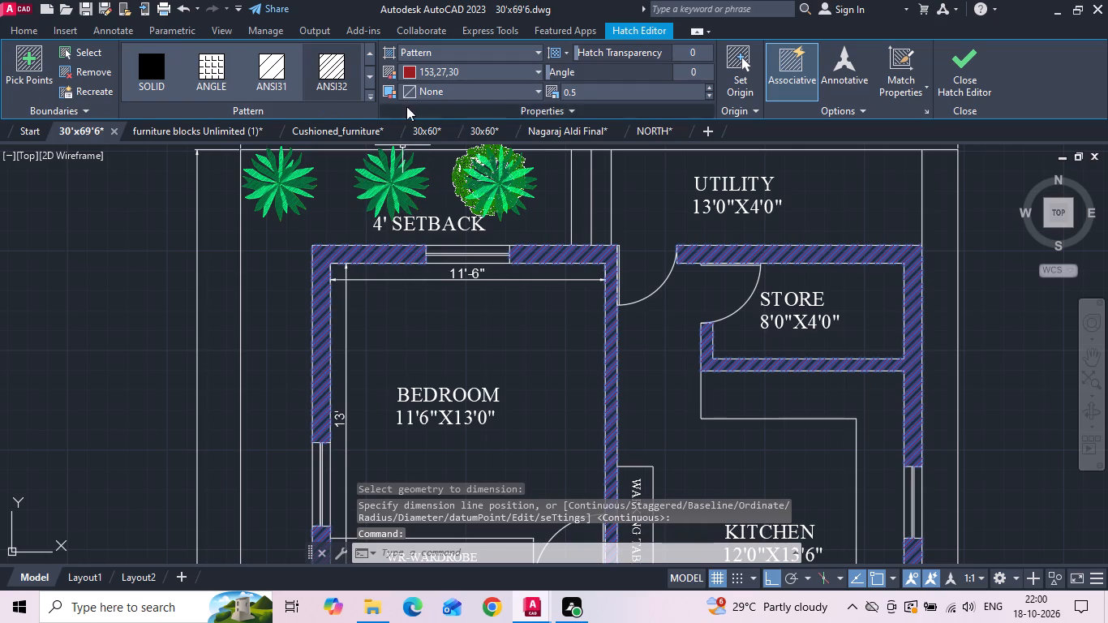
{"action": "left_click", "coordinate": [411, 75]}
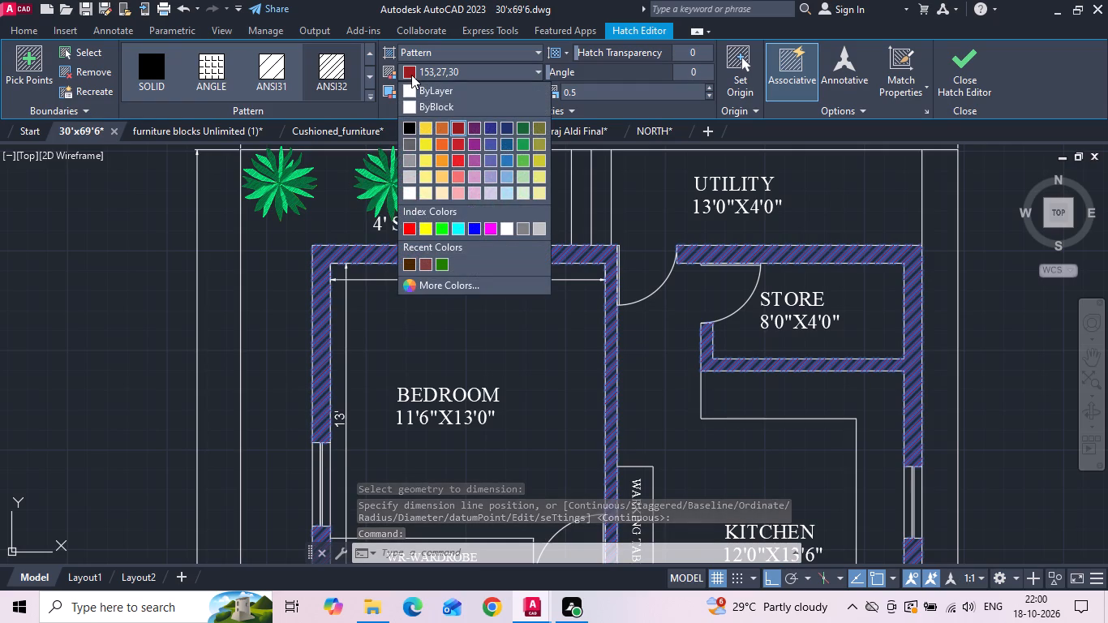
{"action": "left_click", "coordinate": [406, 148]}
{"action": "scroll", "coordinate": [328, 215], "scroll_direction": "down", "scroll_amount": 2}
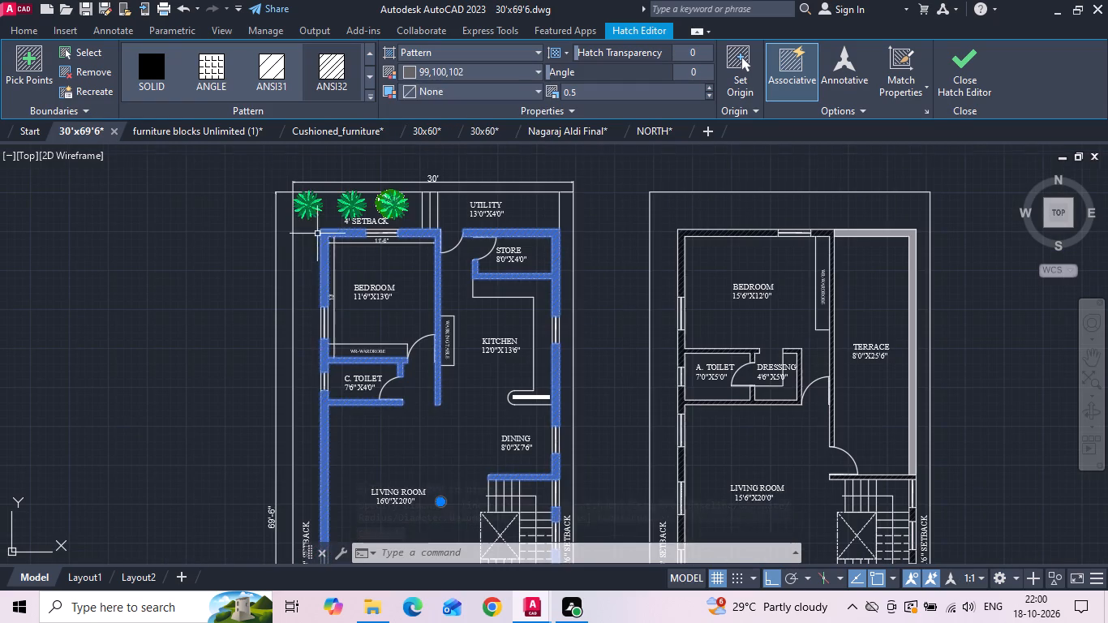
{"action": "key", "text": "Escape"}
Change the first-floor wall hatch in the original unfurnished set to dark red 153,27,30, matching its ground floor plan.
{"action": "scroll", "coordinate": [767, 257], "scroll_direction": "down", "scroll_amount": 3}
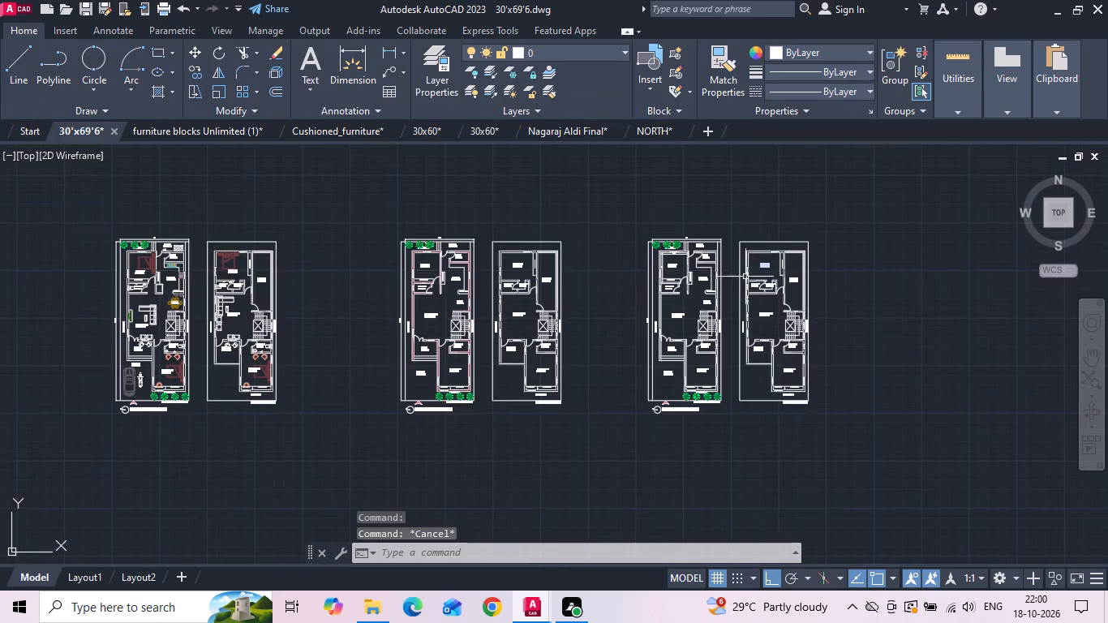
{"action": "scroll", "coordinate": [562, 269], "scroll_direction": "up", "scroll_amount": 3}
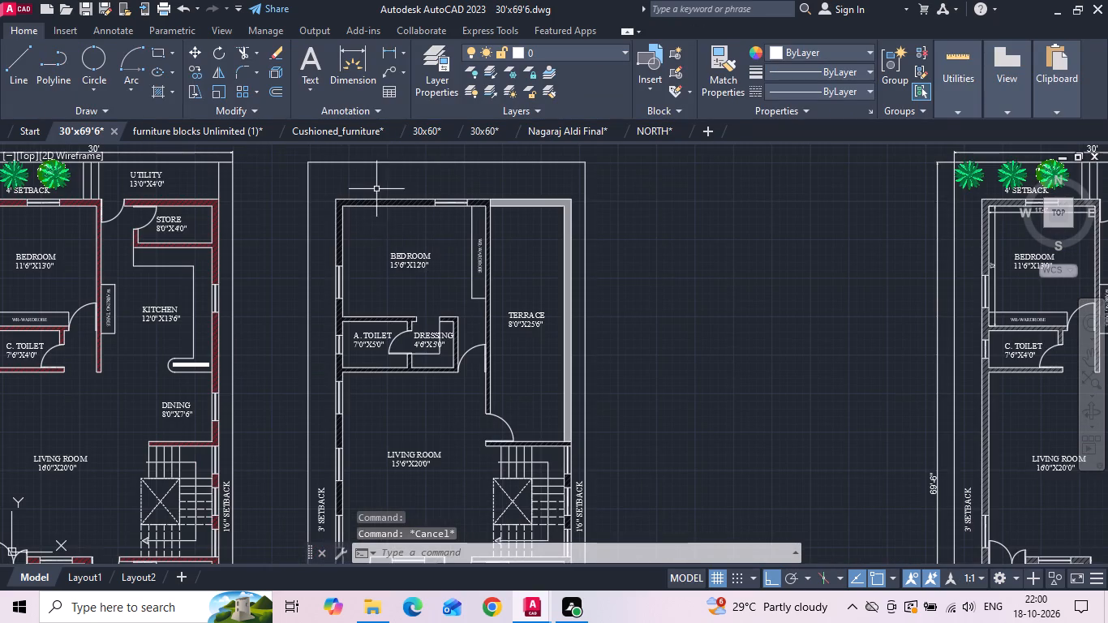
{"action": "scroll", "coordinate": [376, 188], "scroll_direction": "up", "scroll_amount": 3}
{"action": "left_click", "coordinate": [326, 247]}
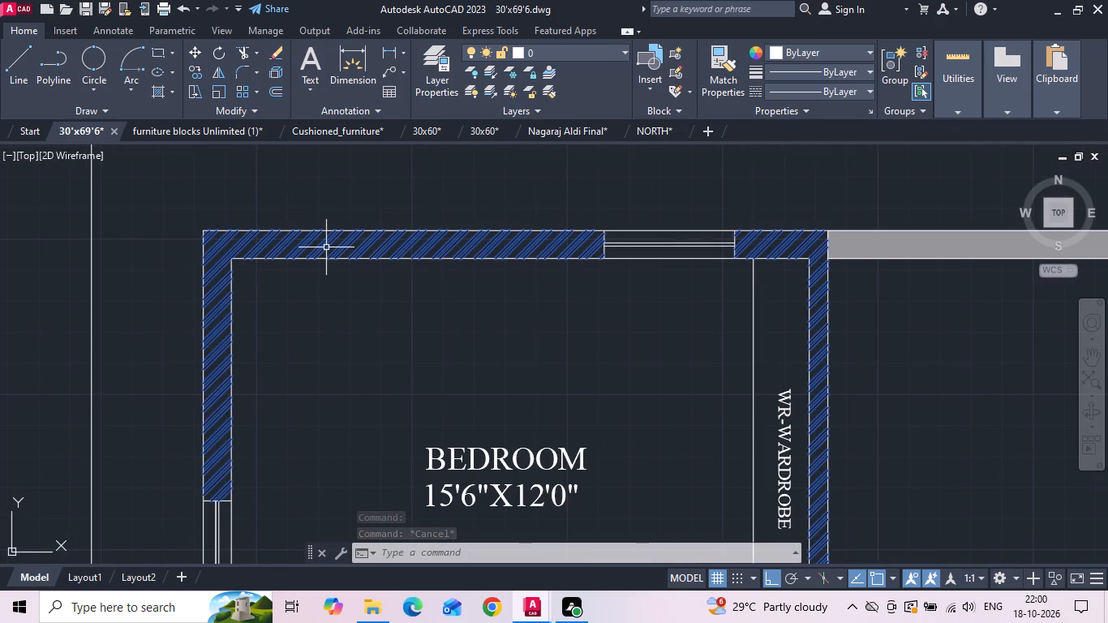
{"action": "left_click", "coordinate": [409, 71]}
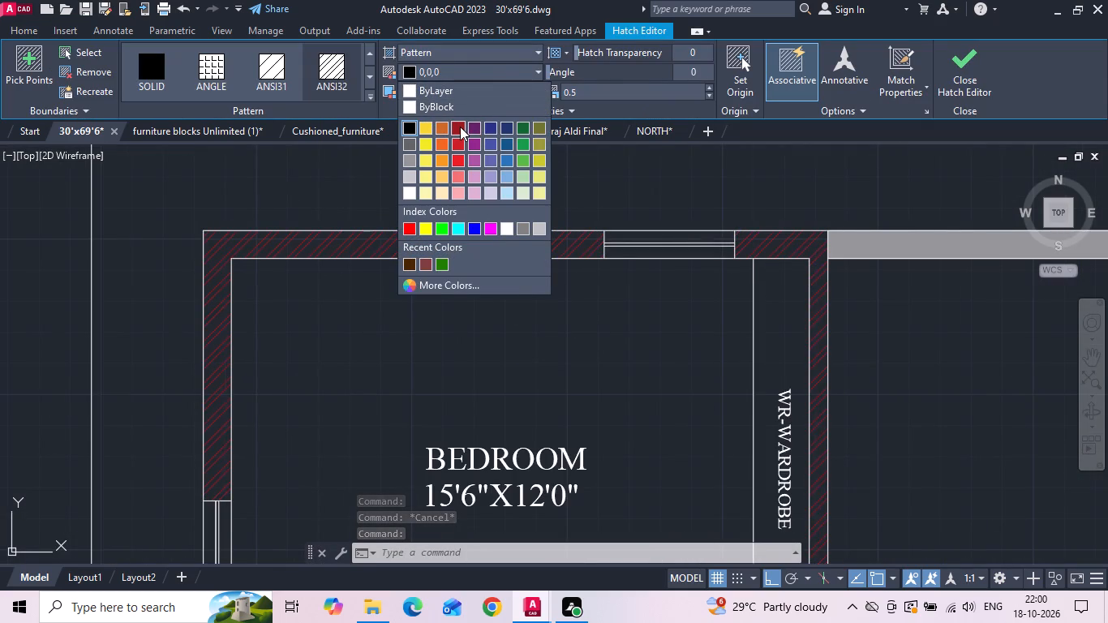
{"action": "left_click", "coordinate": [460, 127]}
{"action": "scroll", "coordinate": [457, 263], "scroll_direction": "down", "scroll_amount": 3}
{"action": "key", "text": "Escape"}
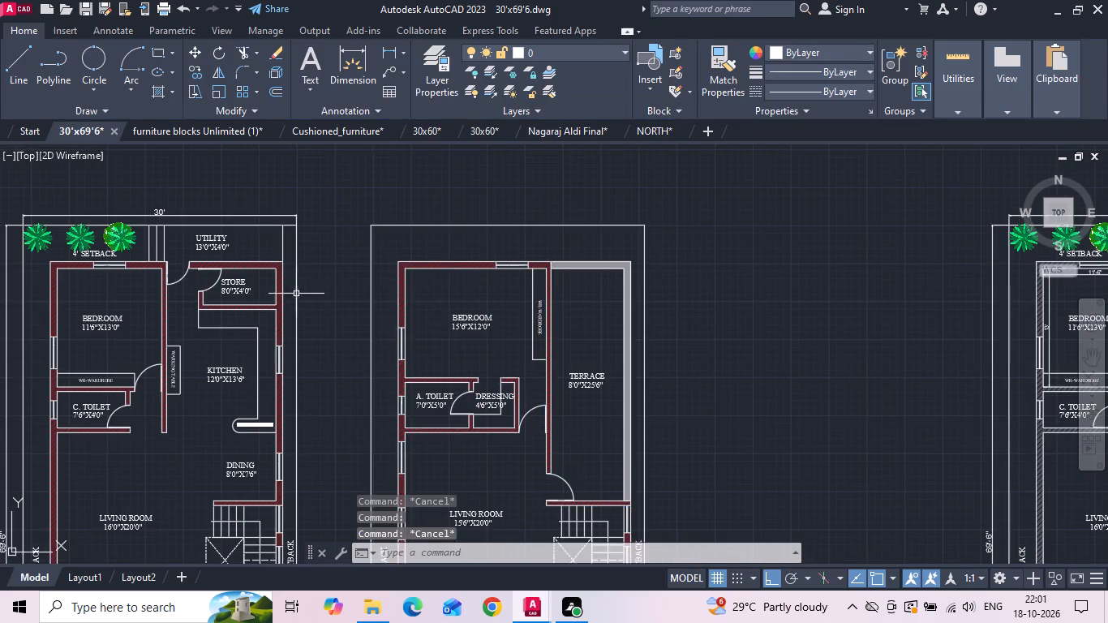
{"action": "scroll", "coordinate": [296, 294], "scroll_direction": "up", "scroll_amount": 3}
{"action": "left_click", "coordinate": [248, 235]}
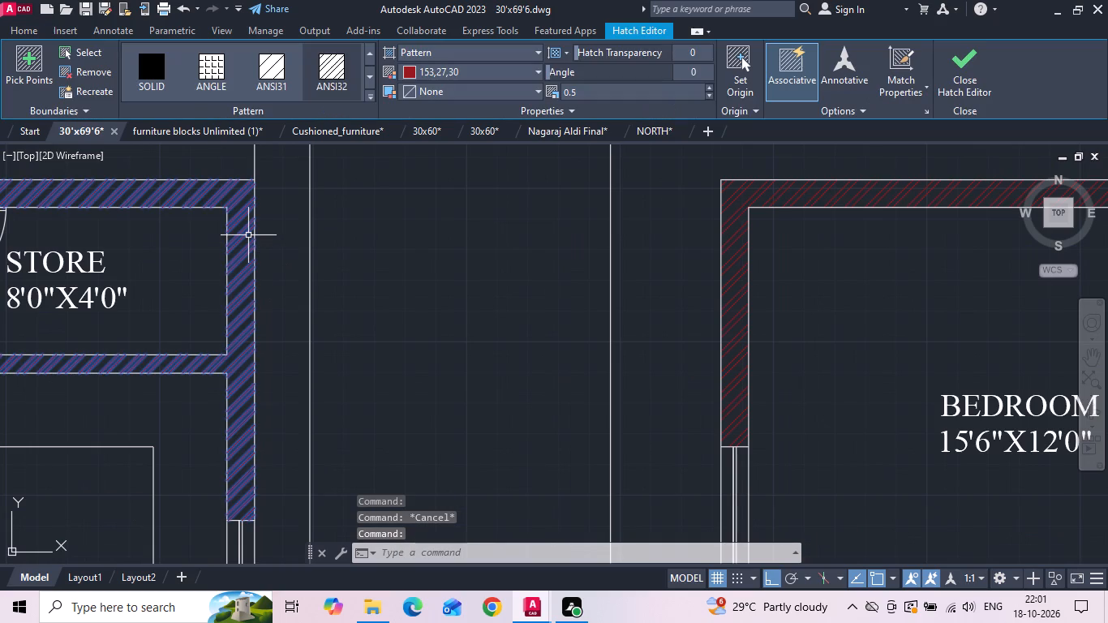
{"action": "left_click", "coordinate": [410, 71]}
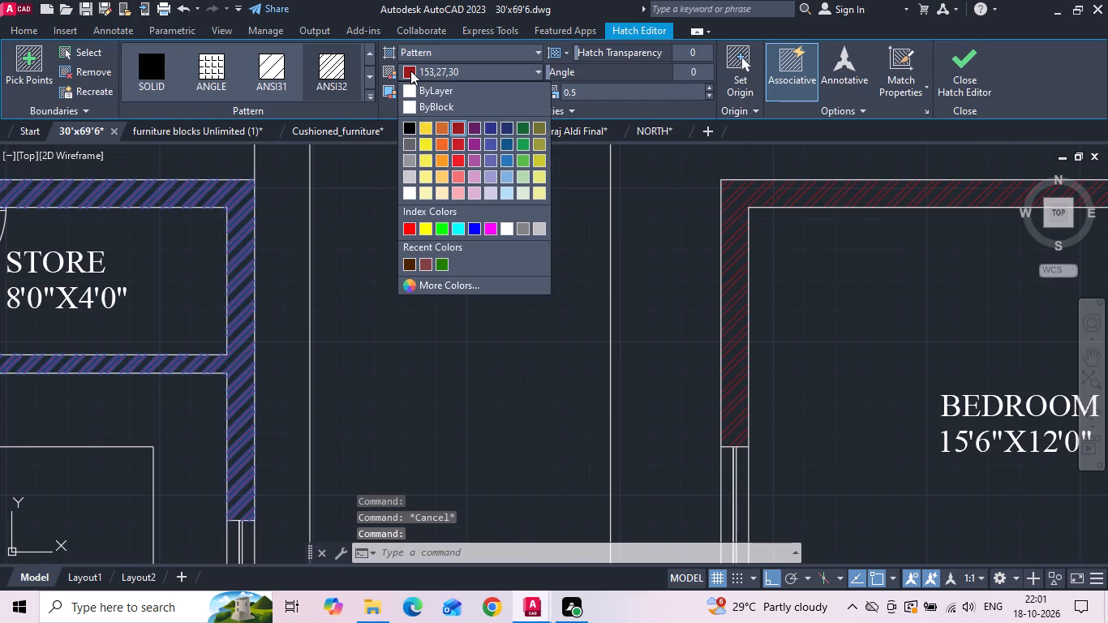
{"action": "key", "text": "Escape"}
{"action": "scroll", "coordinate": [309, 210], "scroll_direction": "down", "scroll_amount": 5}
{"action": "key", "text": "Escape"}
Change the wall hatch colour of the copied first-floor plan to dark grey 99,100,102.
{"action": "scroll", "coordinate": [778, 243], "scroll_direction": "up", "scroll_amount": 2}
{"action": "scroll", "coordinate": [634, 232], "scroll_direction": "up", "scroll_amount": 3}
{"action": "left_click", "coordinate": [584, 214]}
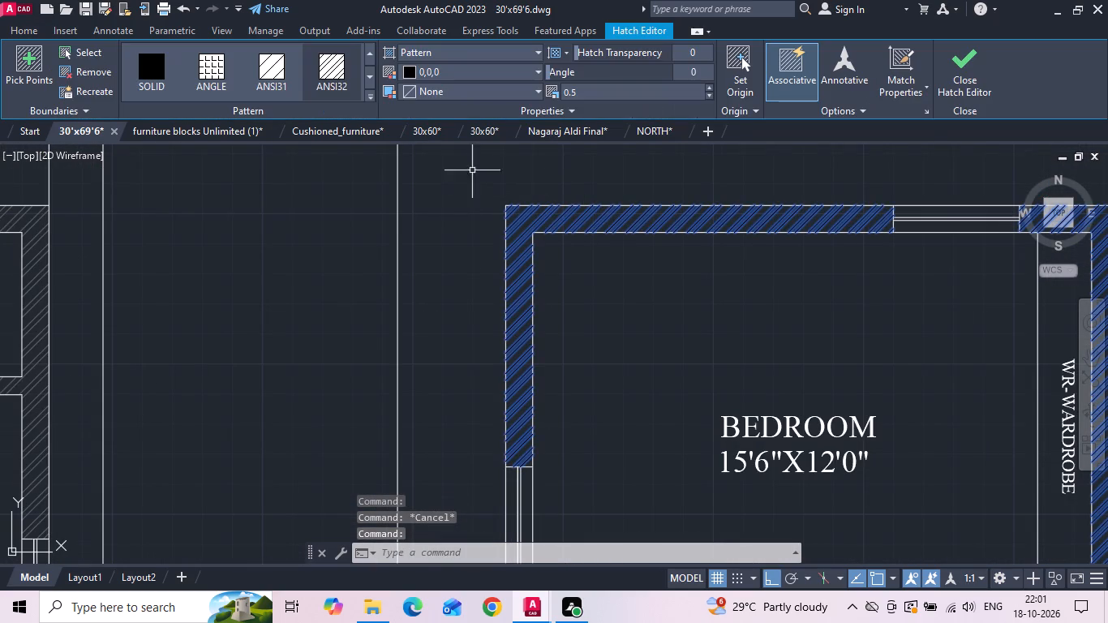
{"action": "left_click", "coordinate": [412, 69]}
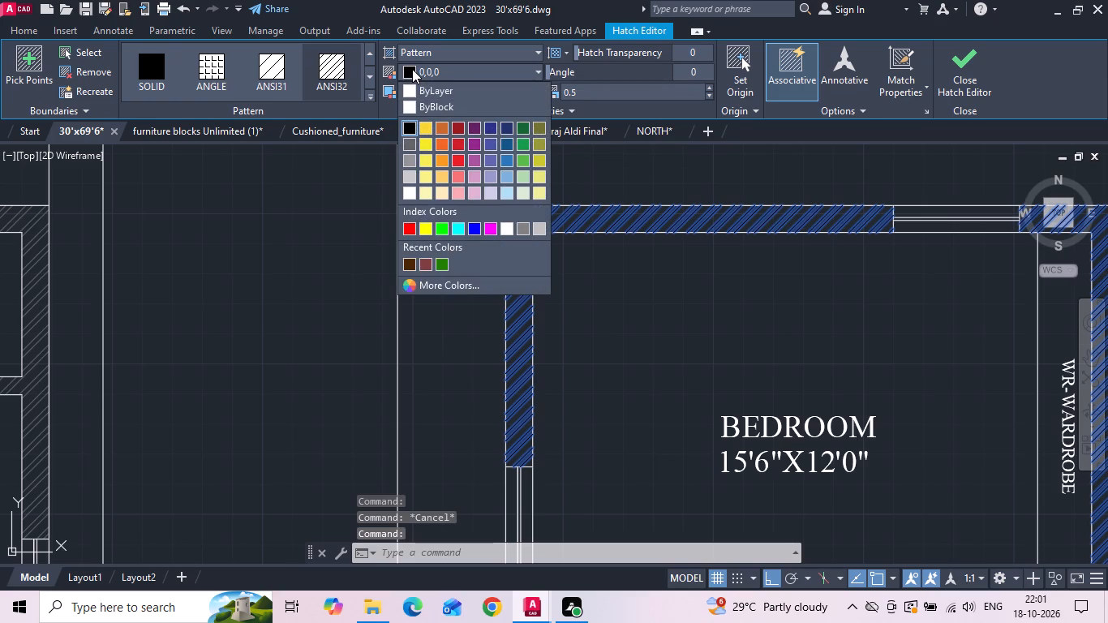
{"action": "left_click", "coordinate": [402, 150]}
{"action": "key", "text": "Escape"}
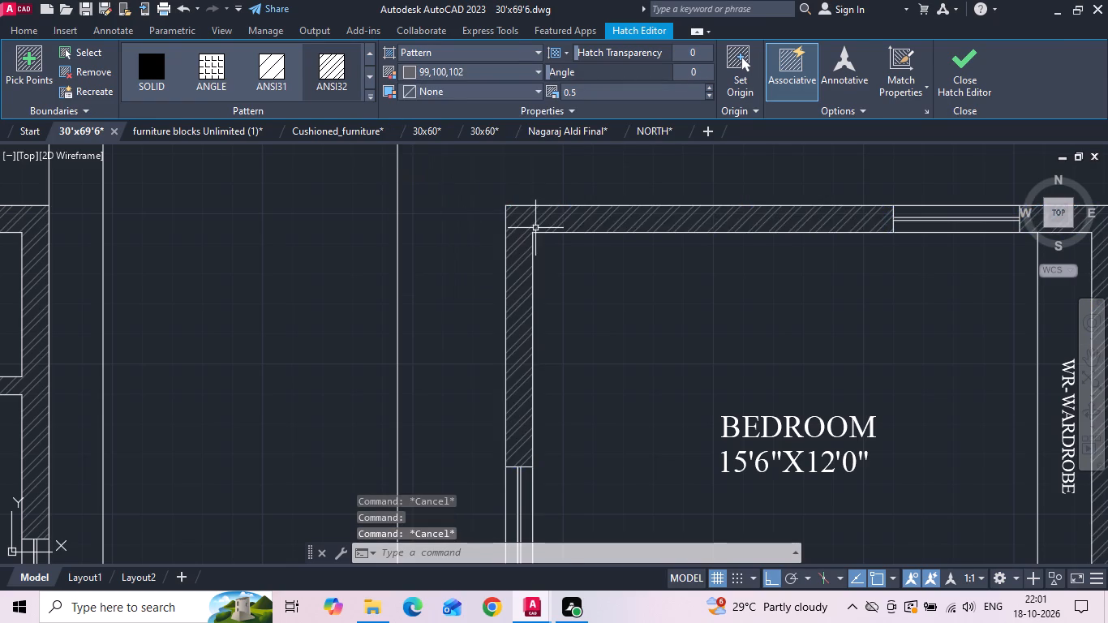
{"action": "key", "text": "Escape"}
Set the text colour of the ISO-25 style override to red and make the override current.
{"action": "scroll", "coordinate": [719, 256], "scroll_direction": "down", "scroll_amount": 3}
{"action": "scroll", "coordinate": [324, 311], "scroll_direction": "up", "scroll_amount": 2}
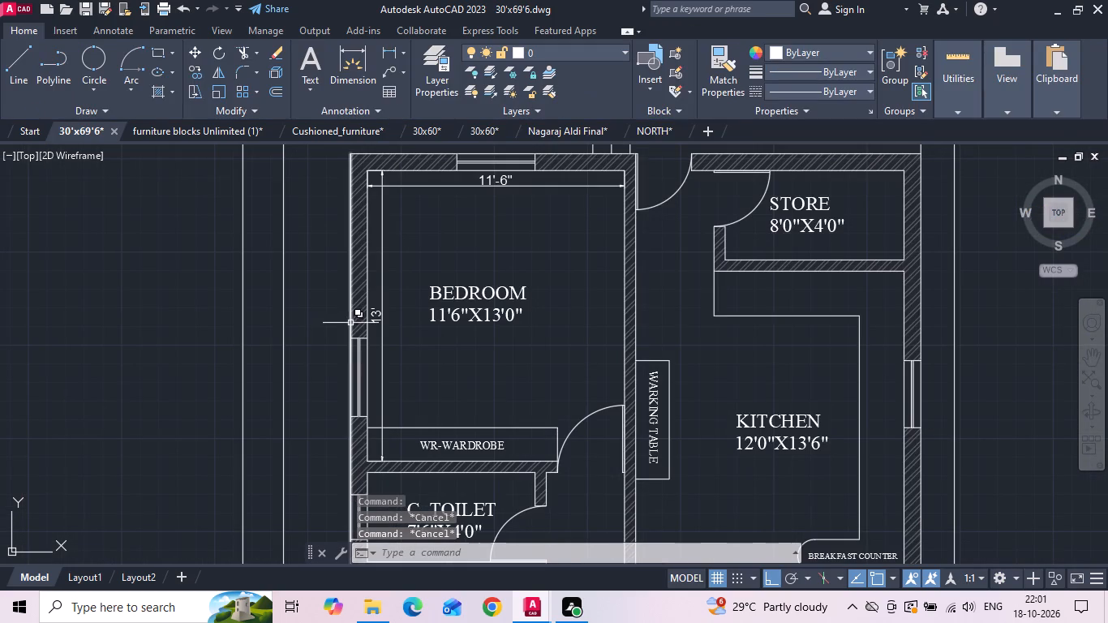
{"action": "type", "text": "D"}
{"action": "key", "text": "space"}
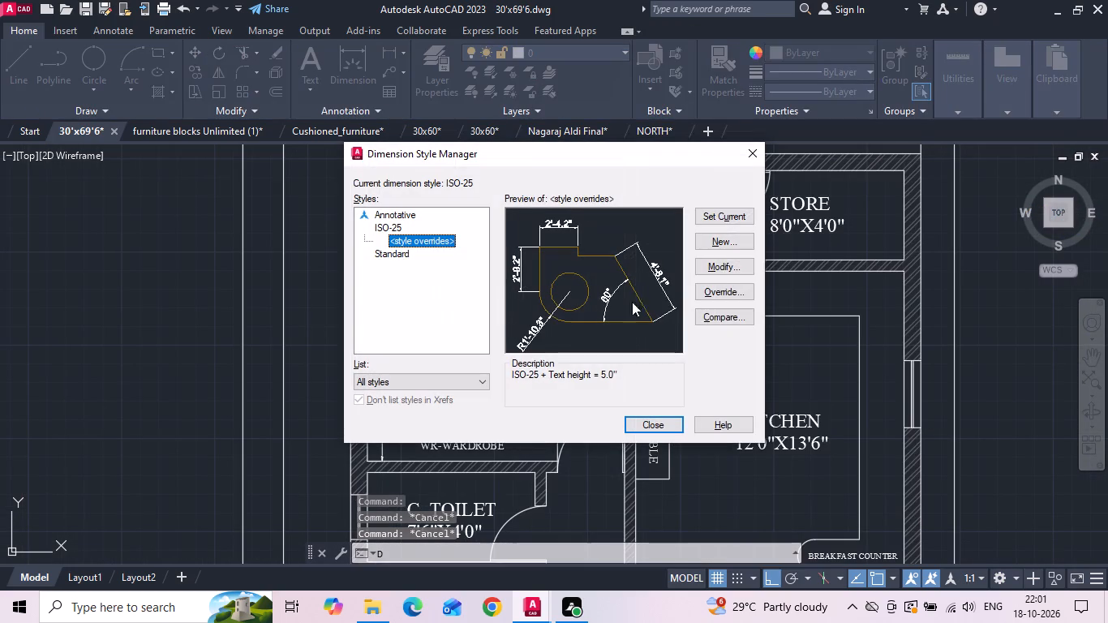
{"action": "left_click", "coordinate": [723, 259]}
{"action": "left_click", "coordinate": [718, 272]}
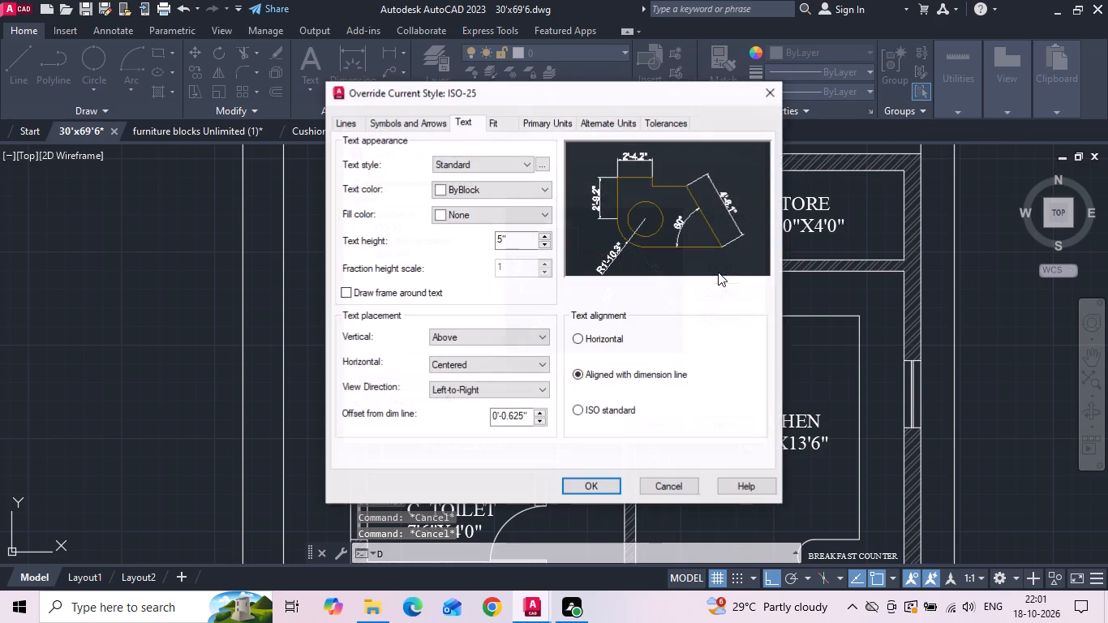
{"action": "left_click", "coordinate": [436, 191]}
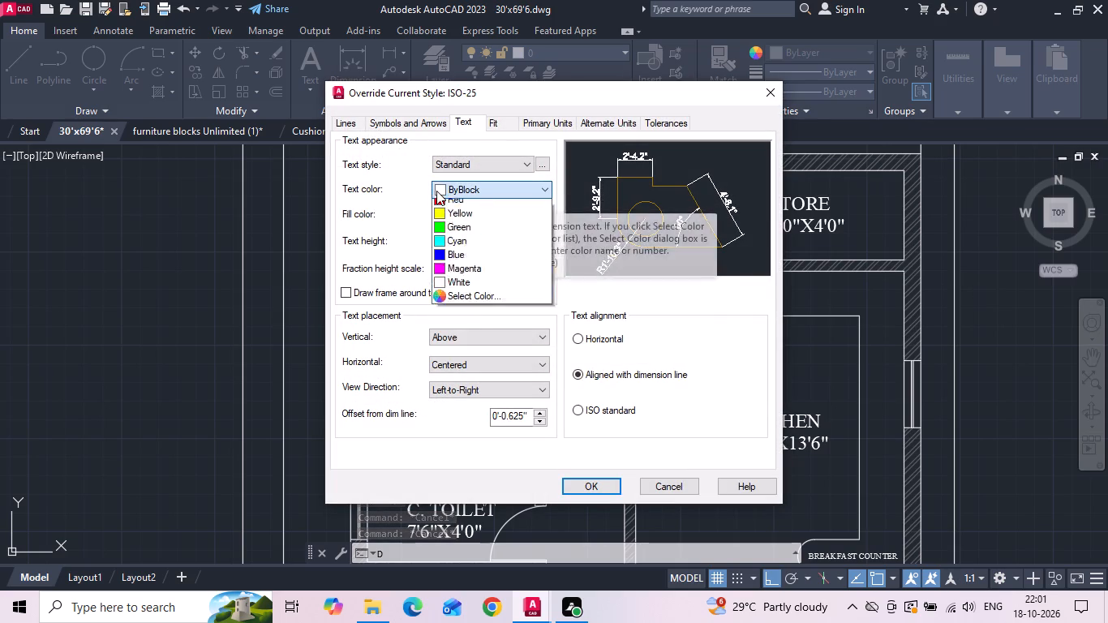
{"action": "left_click", "coordinate": [443, 234]}
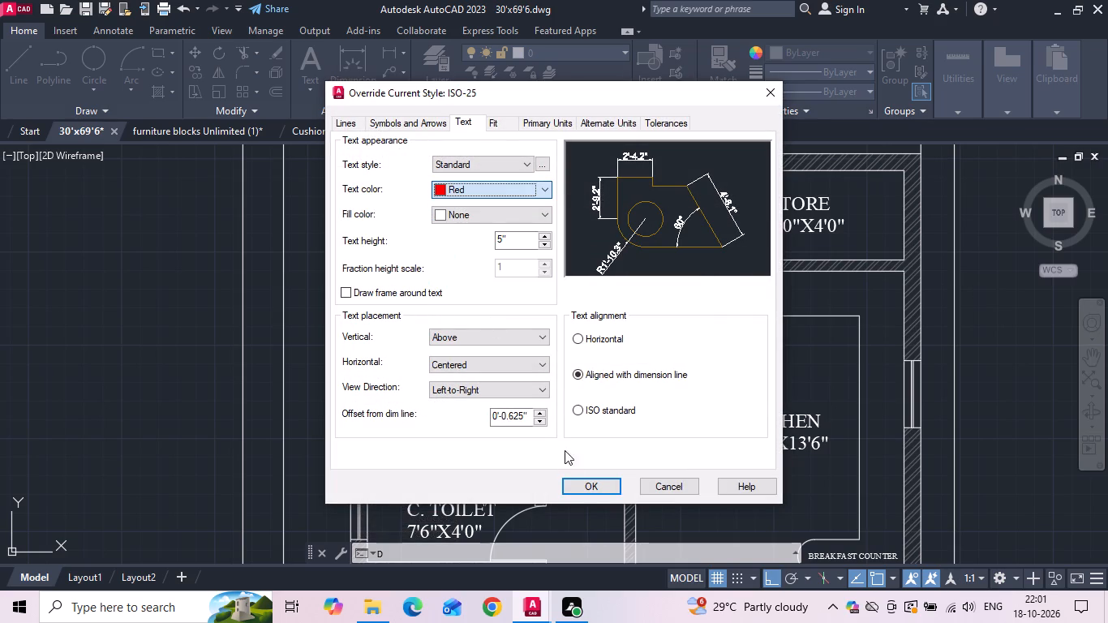
{"action": "left_click", "coordinate": [575, 480]}
{"action": "left_click", "coordinate": [716, 216]}
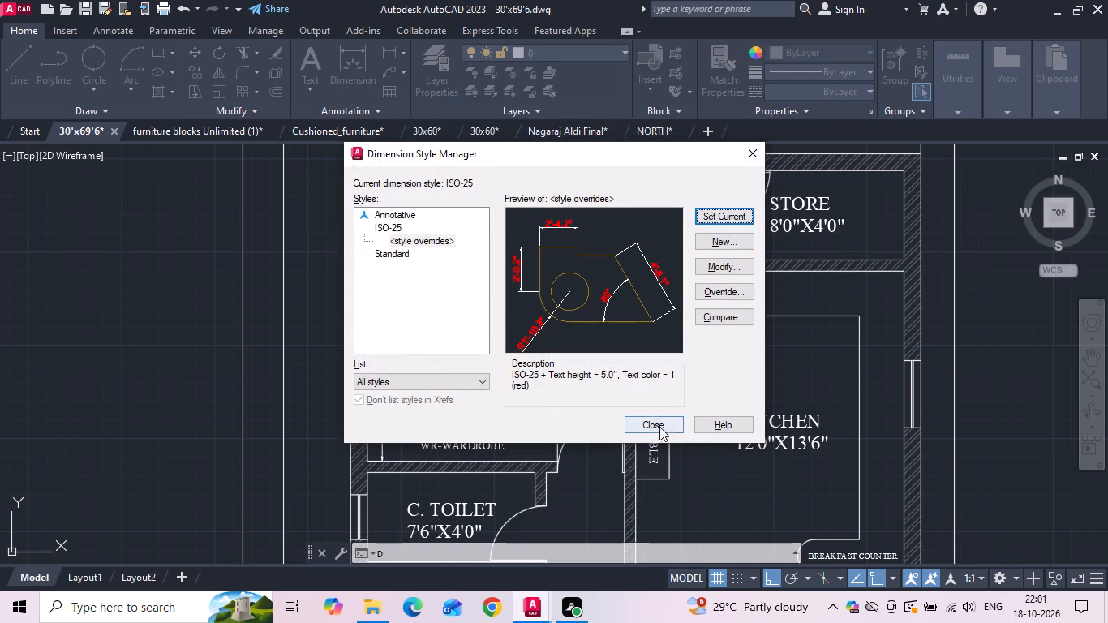
{"action": "left_click", "coordinate": [655, 423]}
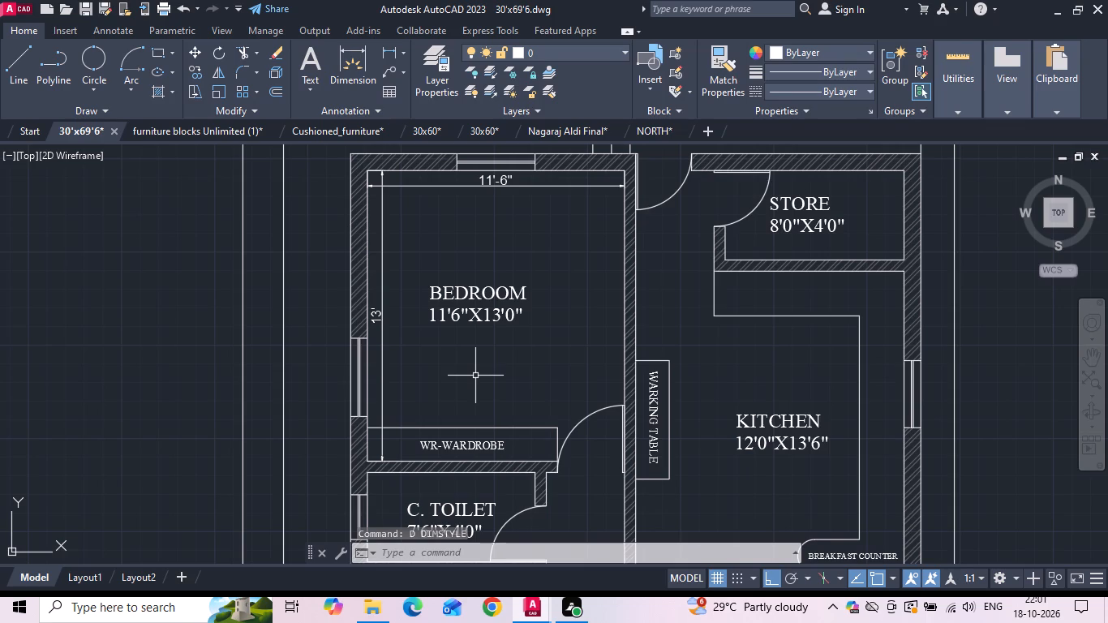
{"action": "key", "text": "Escape"}
Delete the length and width dimensions inside the copied ground-floor BEDROOM.
{"action": "left_click", "coordinate": [412, 180]}
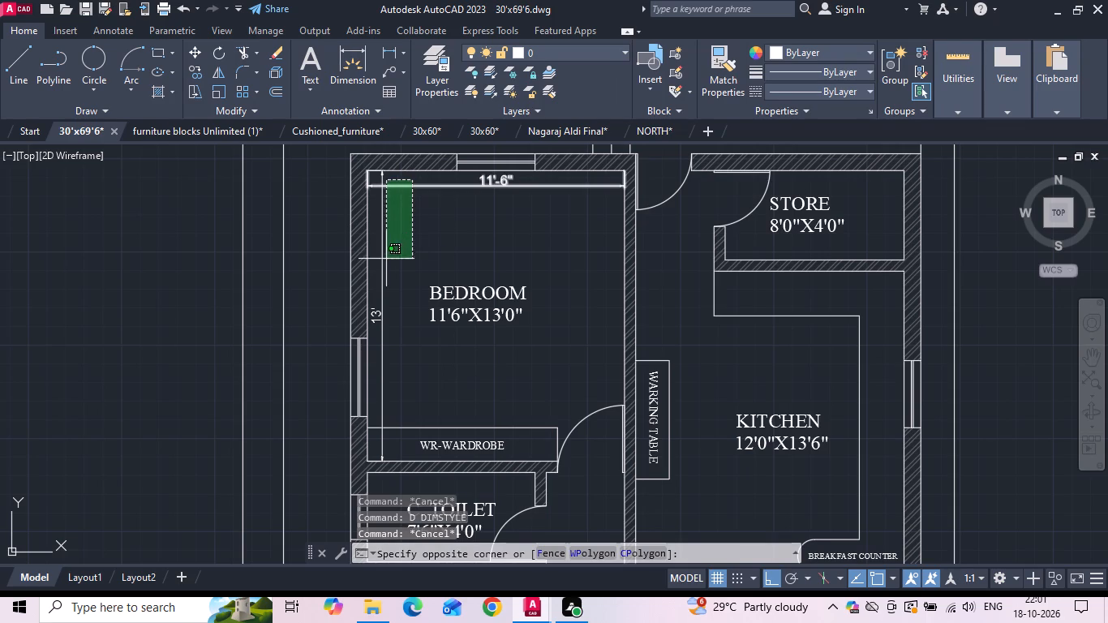
{"action": "left_click", "coordinate": [380, 273]}
{"action": "key", "text": "Delete"}
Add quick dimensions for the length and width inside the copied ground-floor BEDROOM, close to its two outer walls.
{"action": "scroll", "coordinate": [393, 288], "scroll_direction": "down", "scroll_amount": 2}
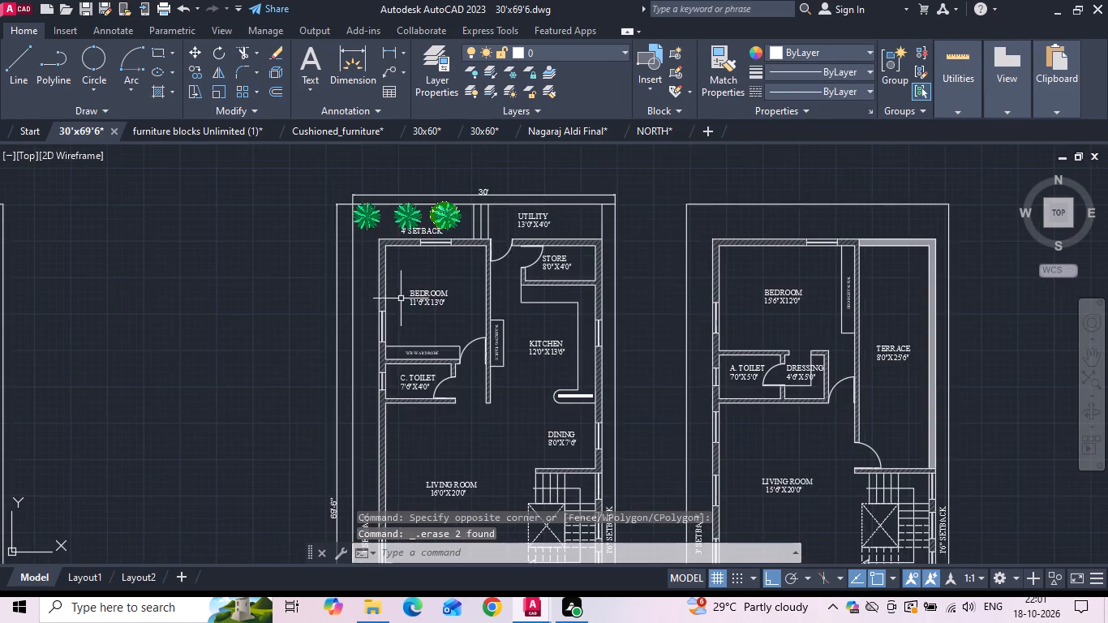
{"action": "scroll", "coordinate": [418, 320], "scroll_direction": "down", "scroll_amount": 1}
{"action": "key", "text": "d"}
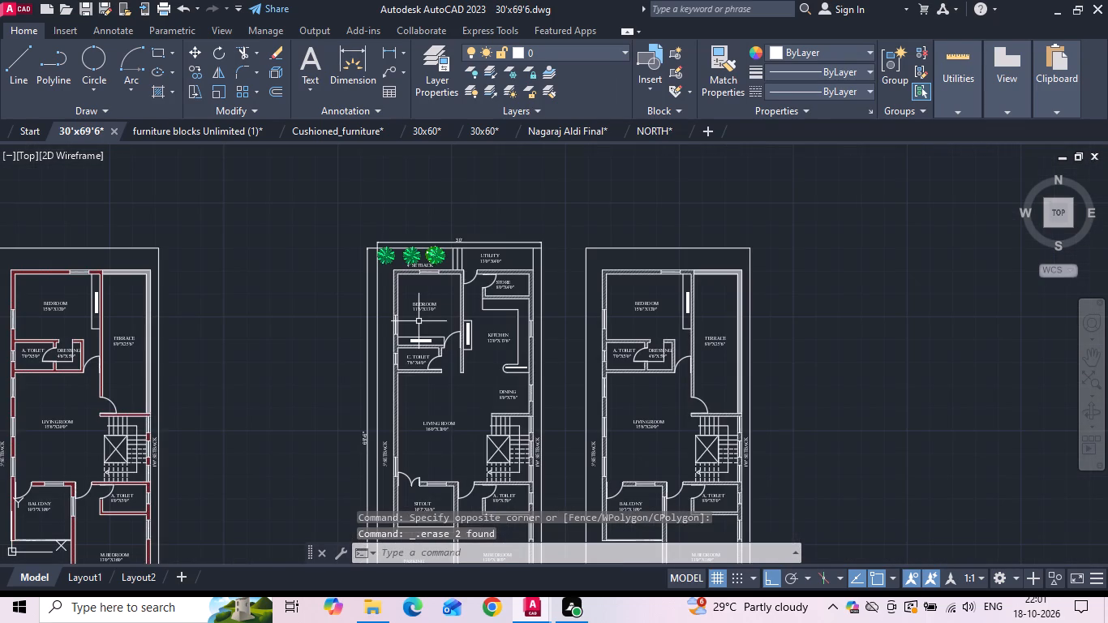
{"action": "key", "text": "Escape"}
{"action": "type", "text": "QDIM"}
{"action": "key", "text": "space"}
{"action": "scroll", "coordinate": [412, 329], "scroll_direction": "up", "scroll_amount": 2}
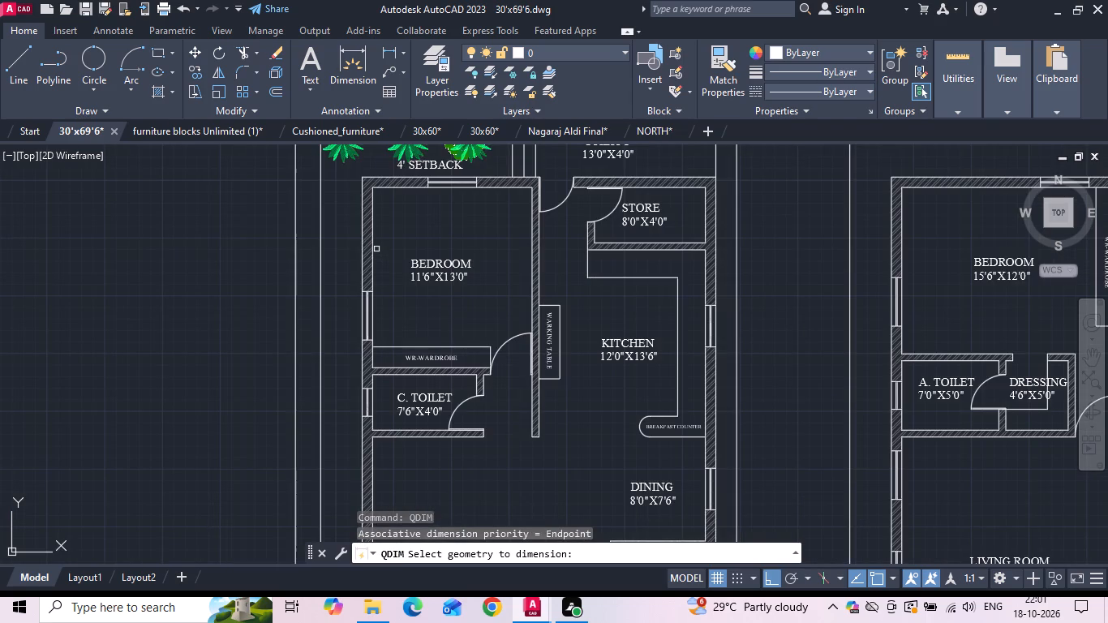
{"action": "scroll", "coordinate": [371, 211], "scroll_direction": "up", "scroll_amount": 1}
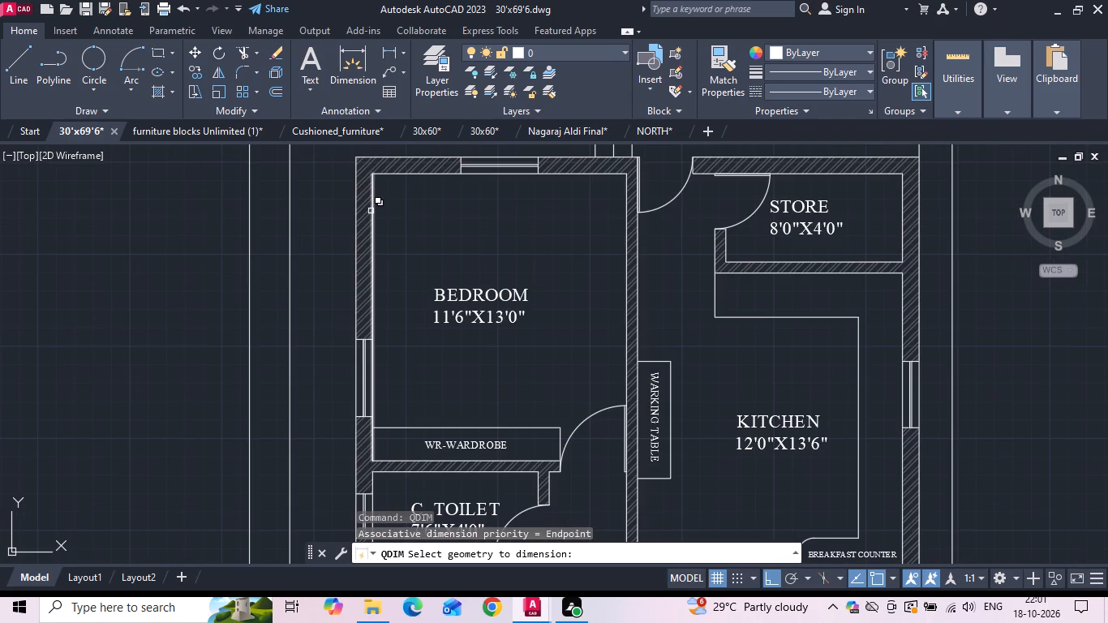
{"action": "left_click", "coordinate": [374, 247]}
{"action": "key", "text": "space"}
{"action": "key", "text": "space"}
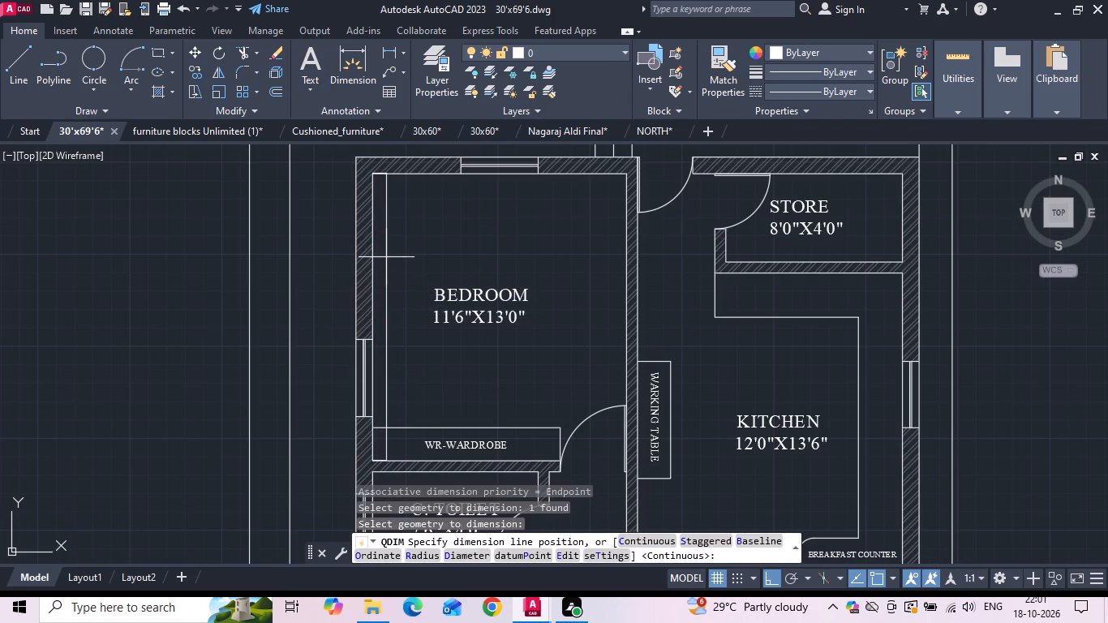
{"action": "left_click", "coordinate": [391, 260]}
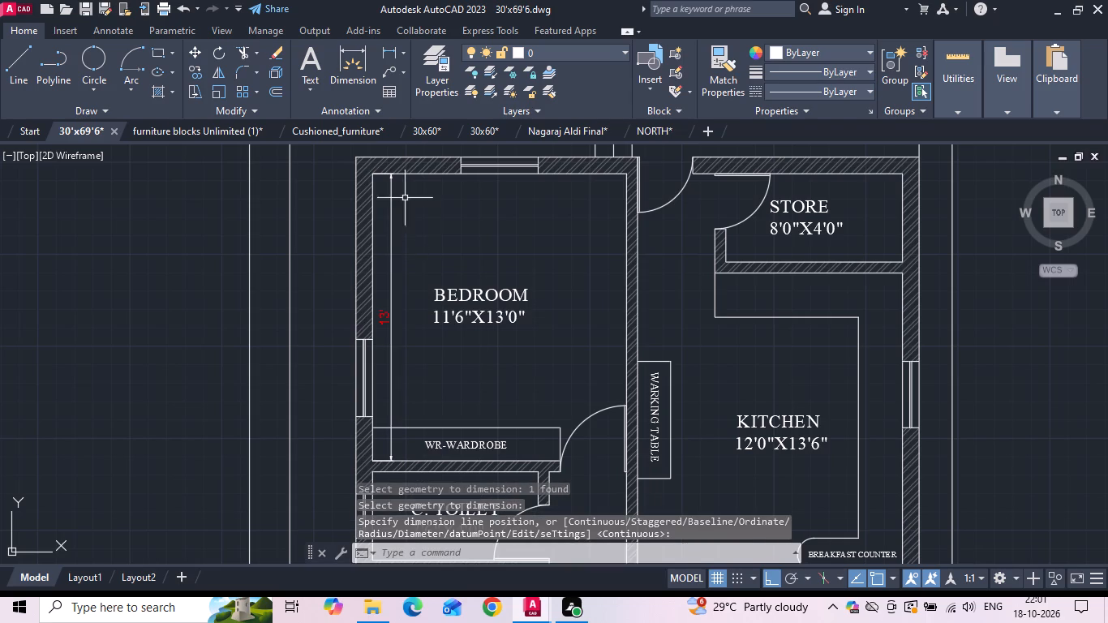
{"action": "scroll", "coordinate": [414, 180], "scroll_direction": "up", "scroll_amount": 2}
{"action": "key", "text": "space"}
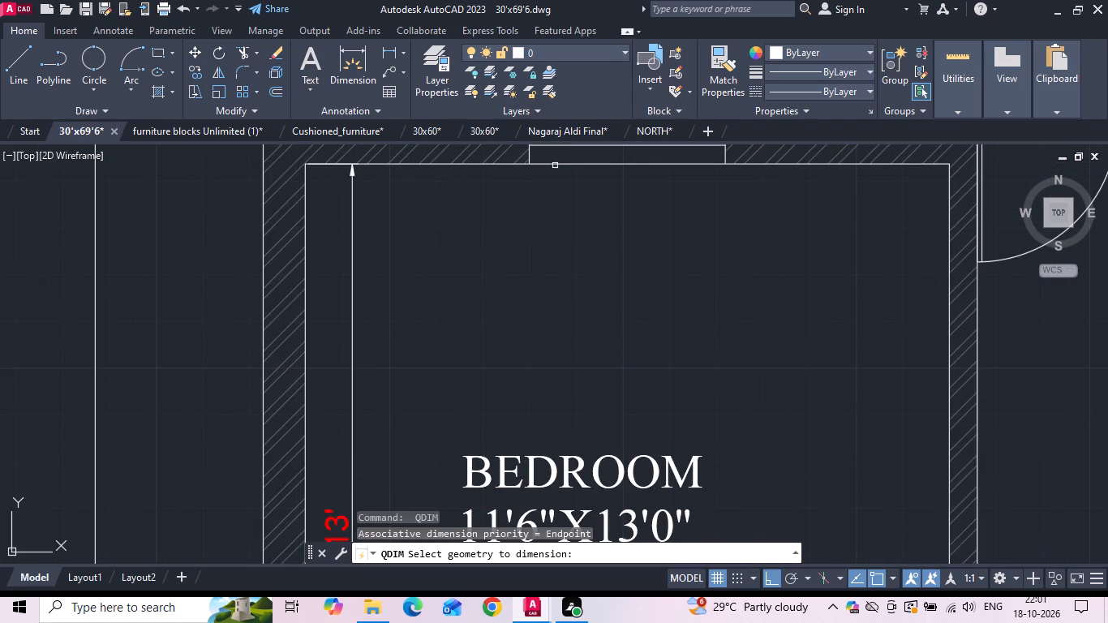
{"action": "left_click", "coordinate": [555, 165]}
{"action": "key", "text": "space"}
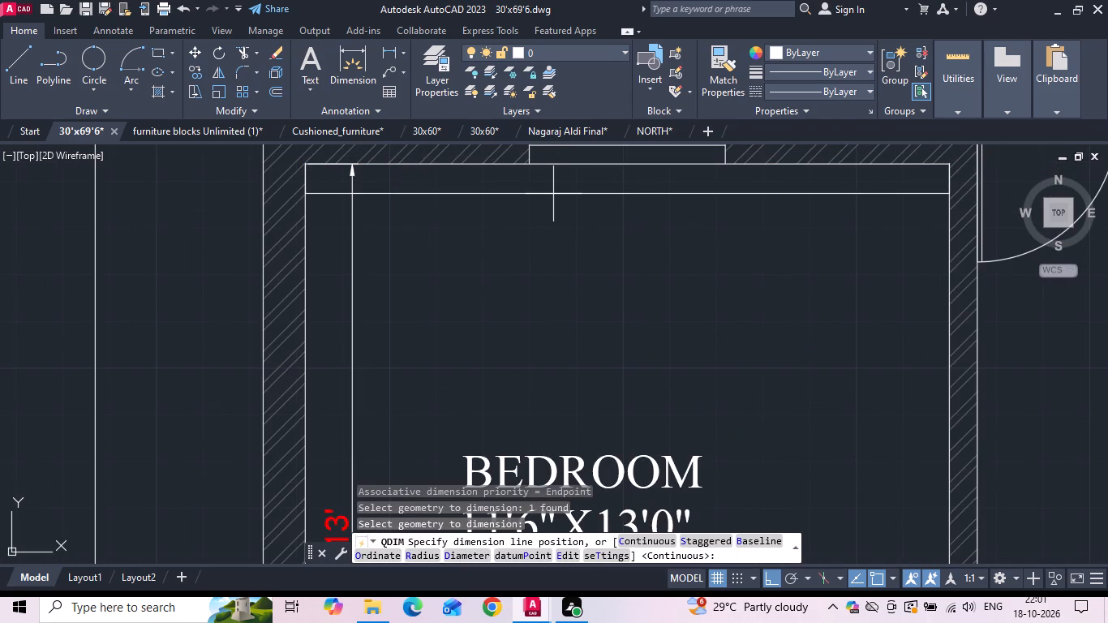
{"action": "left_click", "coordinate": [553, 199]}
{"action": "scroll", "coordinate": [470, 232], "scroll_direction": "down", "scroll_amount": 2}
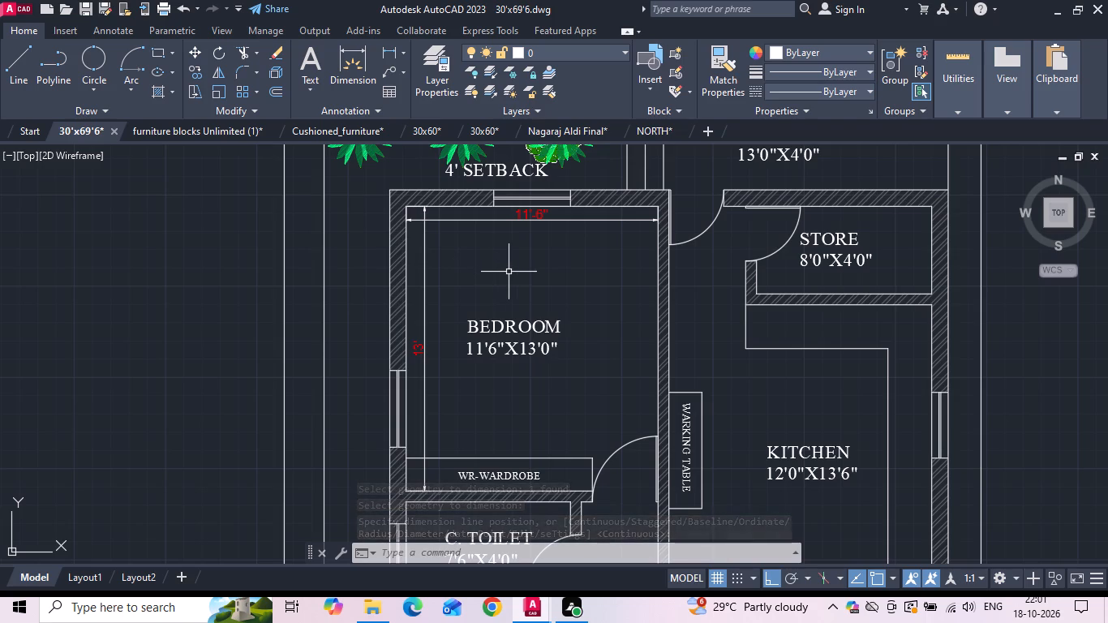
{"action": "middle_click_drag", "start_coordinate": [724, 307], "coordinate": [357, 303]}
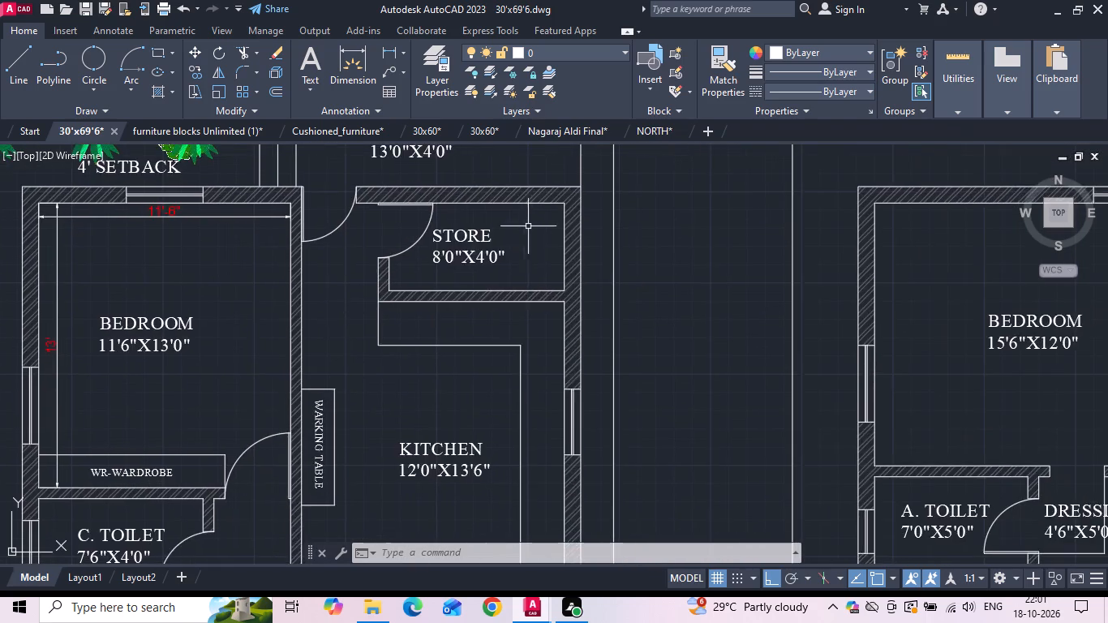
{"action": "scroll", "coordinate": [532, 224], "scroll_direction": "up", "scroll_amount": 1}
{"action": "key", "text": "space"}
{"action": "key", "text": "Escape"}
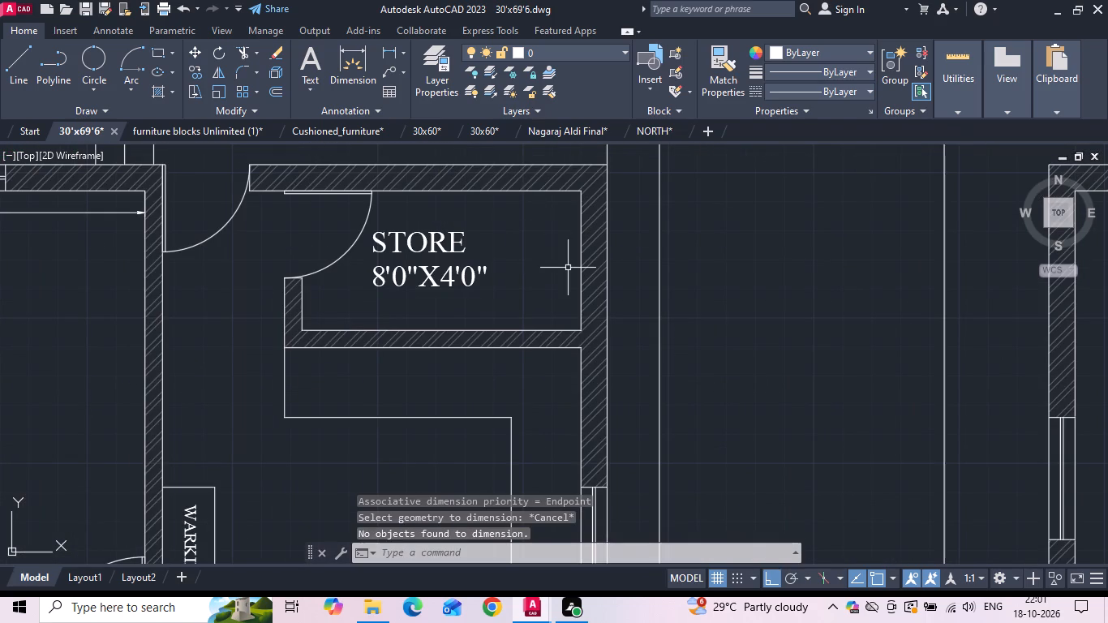
Save the drawing.
{"action": "key", "text": "ctrl+s"}
Set the dimension line and extension line colours of the ISO-25 style override to green and make it current.
{"action": "scroll", "coordinate": [569, 268], "scroll_direction": "down", "scroll_amount": 2}
{"action": "type", "text": "D"}
{"action": "key", "text": "space"}
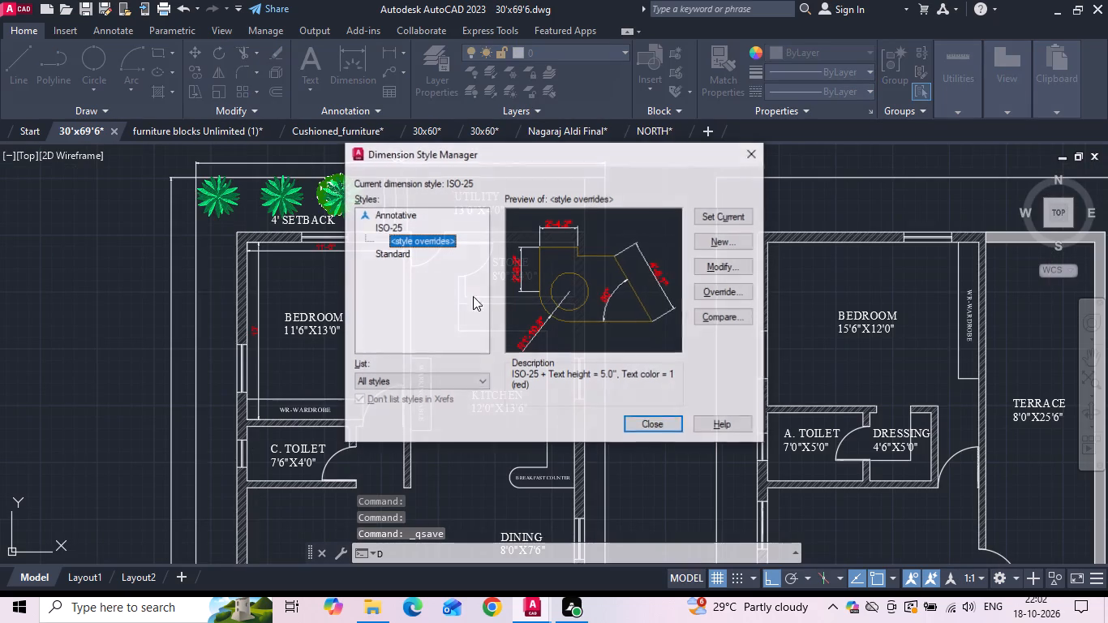
{"action": "left_click", "coordinate": [706, 269]}
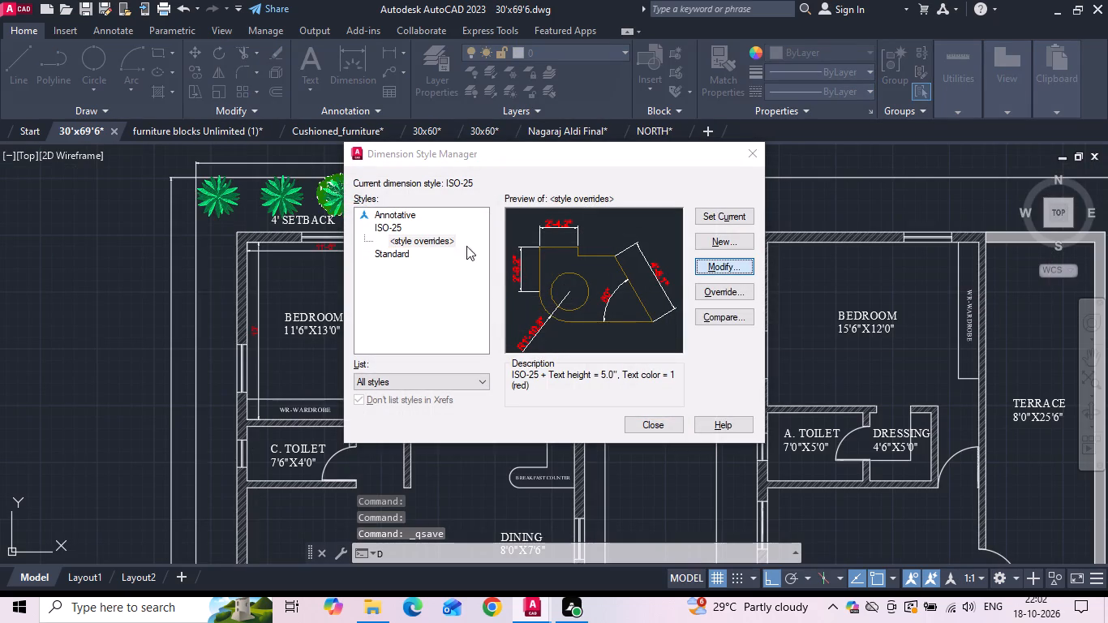
{"action": "left_click", "coordinate": [352, 127]}
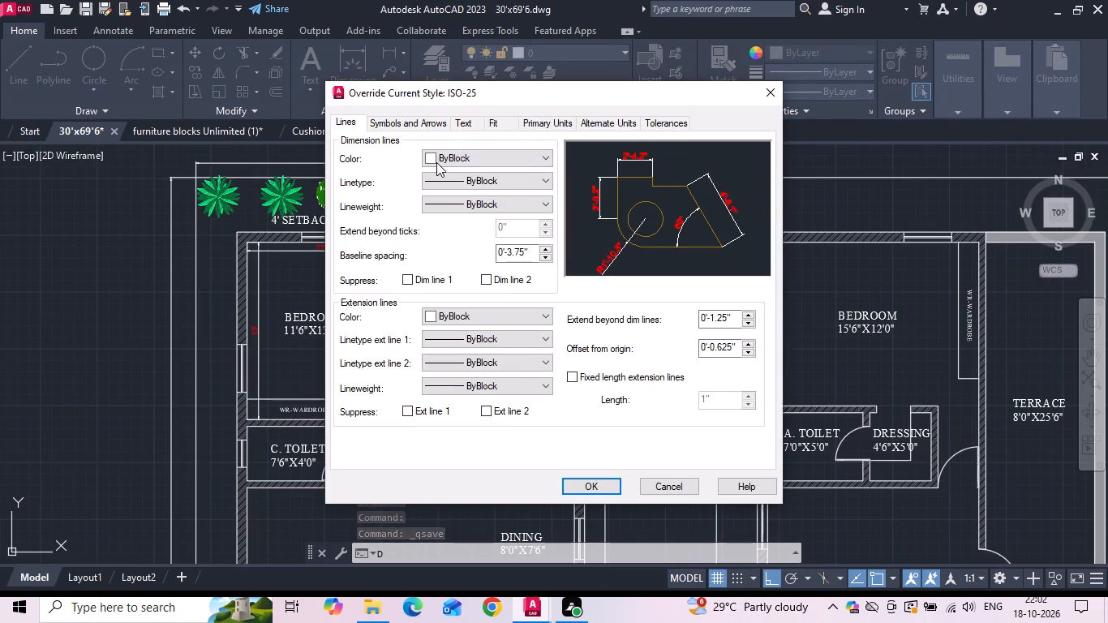
{"action": "left_click", "coordinate": [434, 154]}
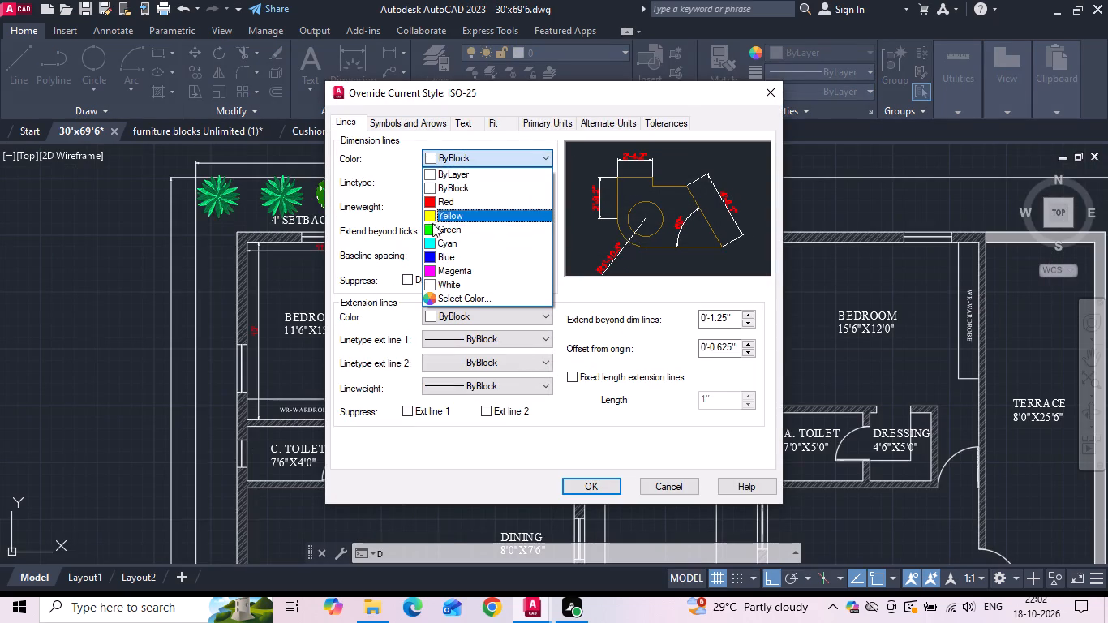
{"action": "left_click", "coordinate": [432, 228]}
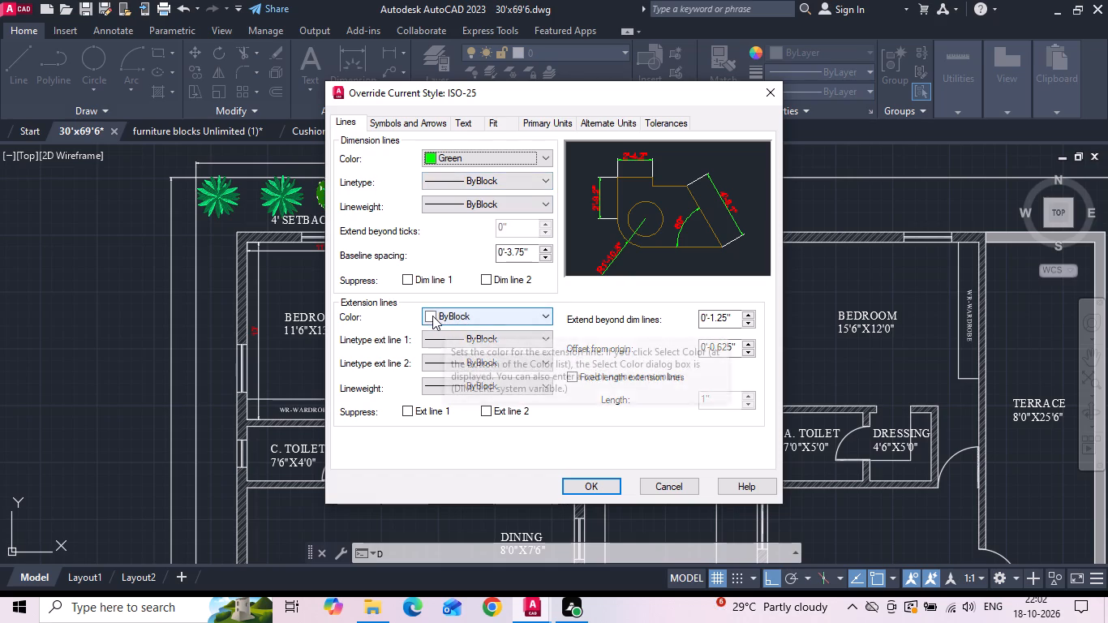
{"action": "left_click", "coordinate": [432, 316]}
{"action": "left_click", "coordinate": [432, 388]}
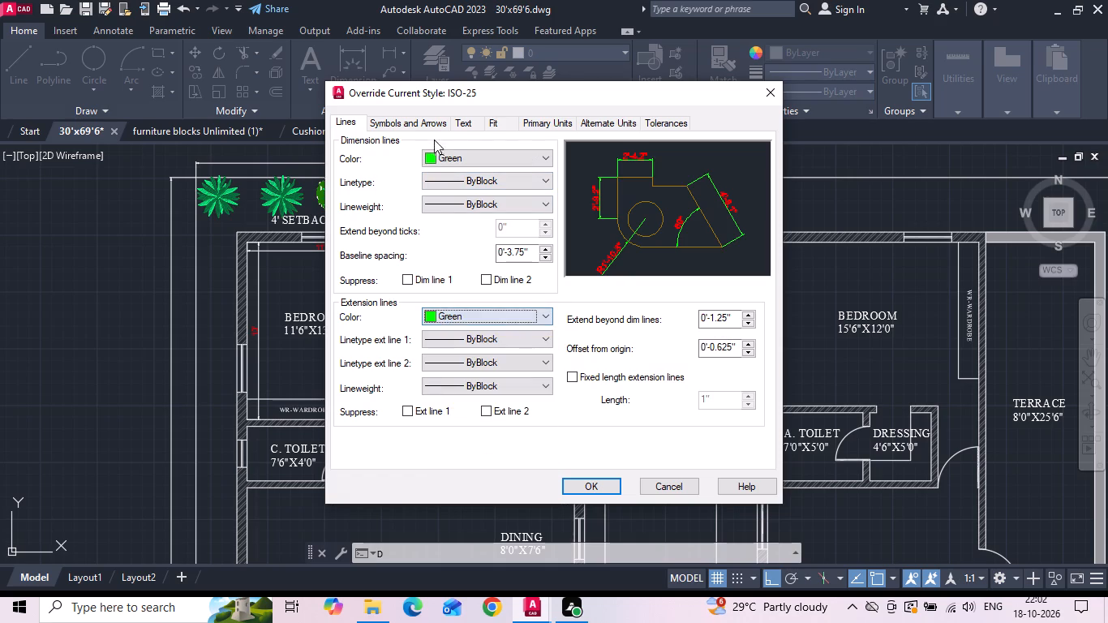
{"action": "left_click", "coordinate": [423, 120]}
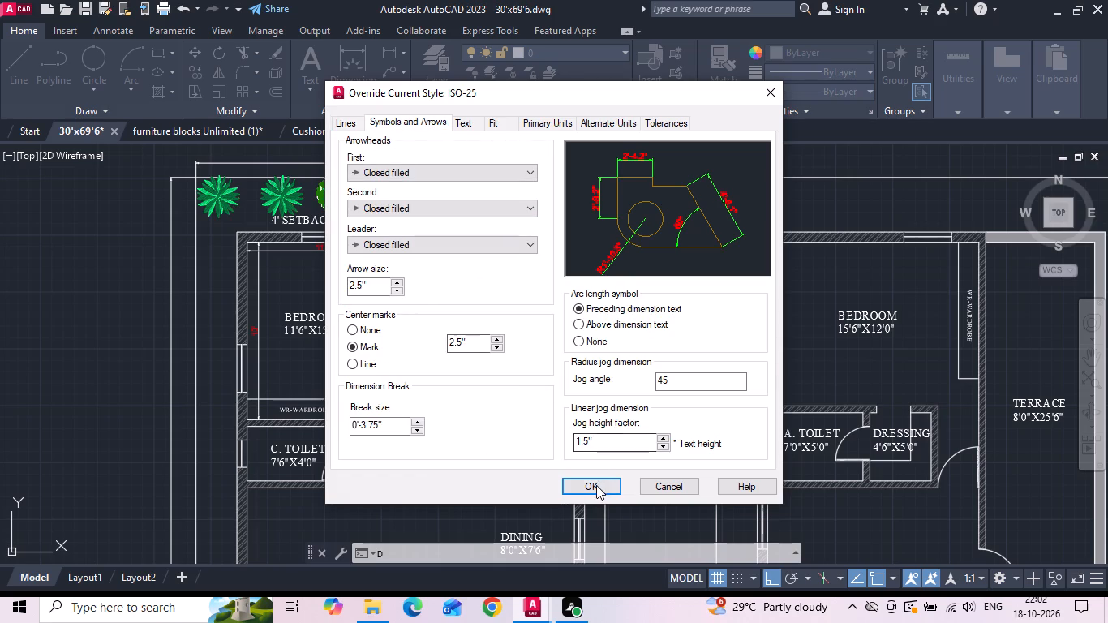
{"action": "left_click", "coordinate": [596, 486]}
{"action": "left_click", "coordinate": [708, 216]}
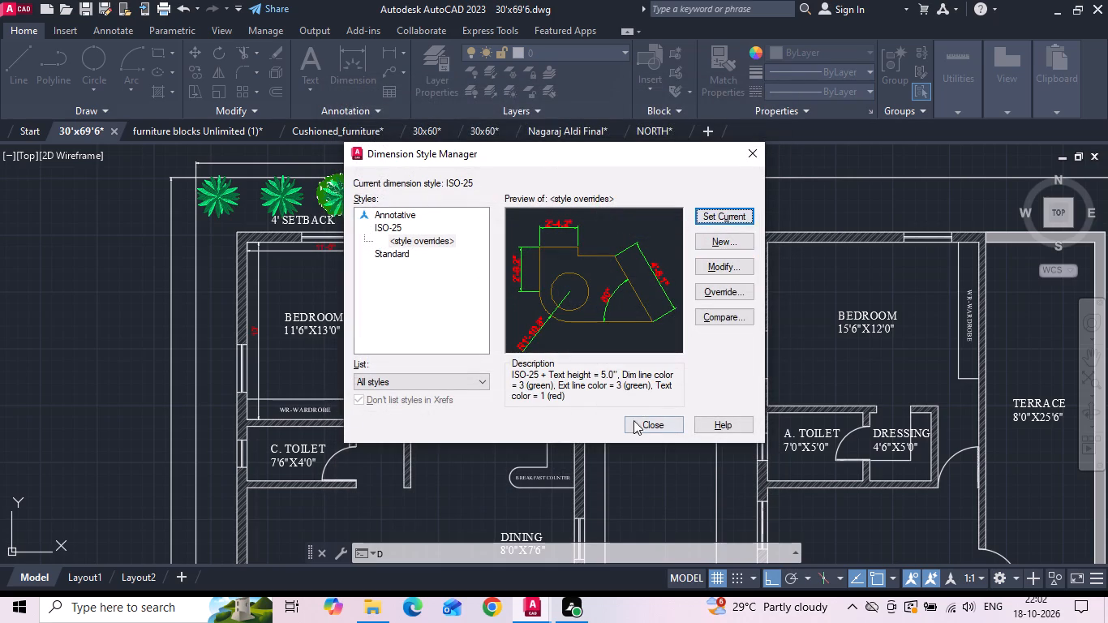
{"action": "left_click", "coordinate": [637, 424]}
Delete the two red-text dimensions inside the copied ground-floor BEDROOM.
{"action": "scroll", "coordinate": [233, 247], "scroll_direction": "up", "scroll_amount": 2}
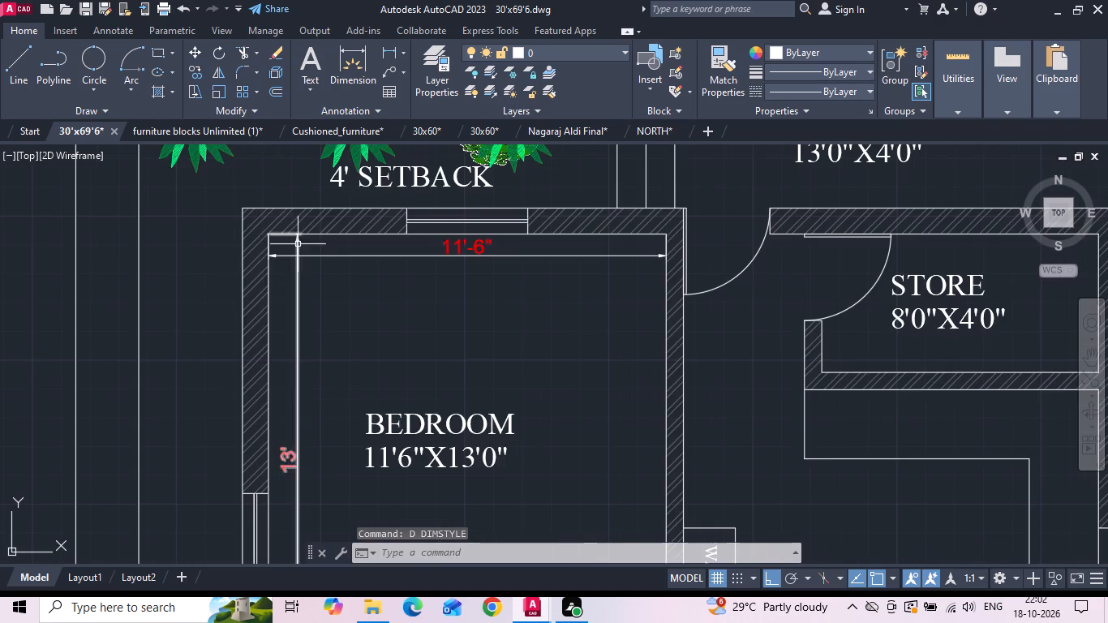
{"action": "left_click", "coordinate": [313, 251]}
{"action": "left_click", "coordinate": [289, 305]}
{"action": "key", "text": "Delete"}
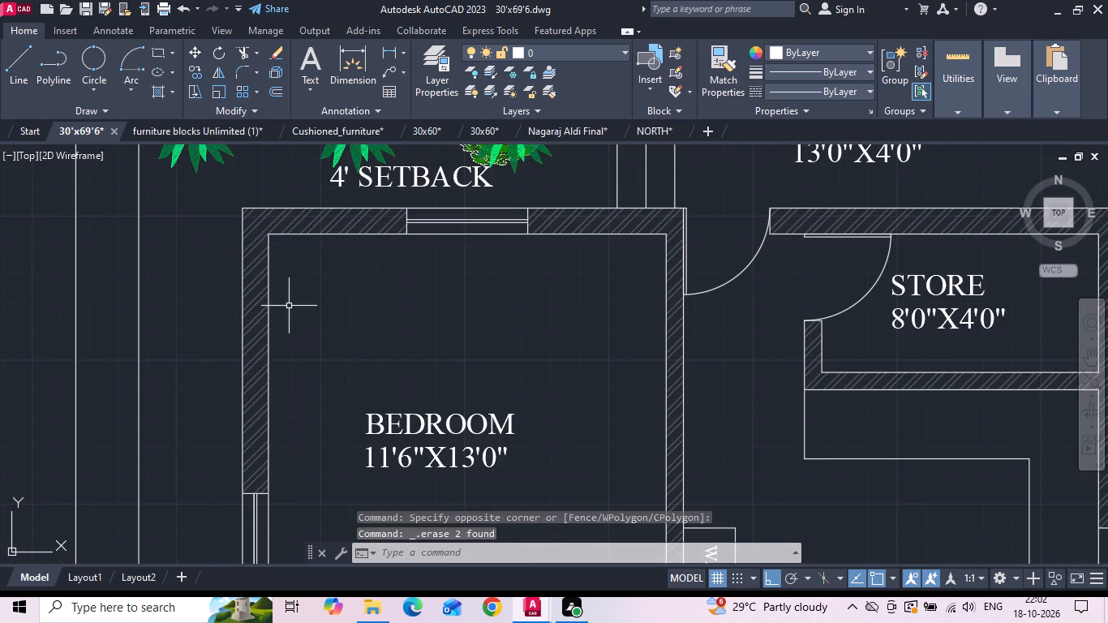
Add quick dimensions for the length and width inside the copied ground-floor BEDROOM, close to its two outer walls.
{"action": "type", "text": "QDIM"}
{"action": "key", "text": "space"}
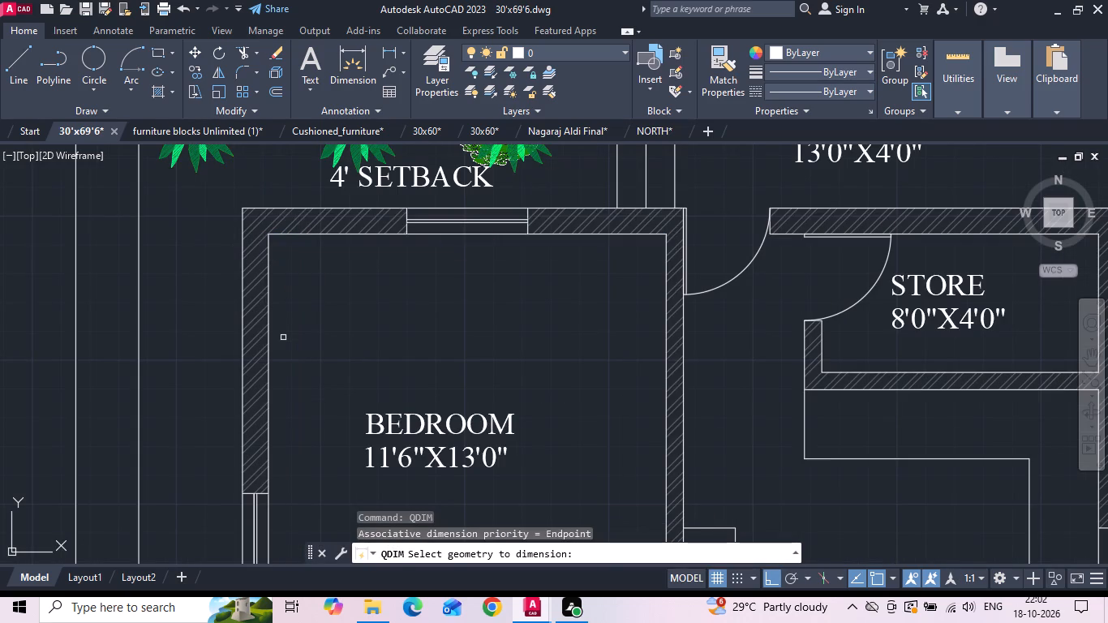
{"action": "left_click", "coordinate": [270, 381]}
{"action": "key", "text": "space"}
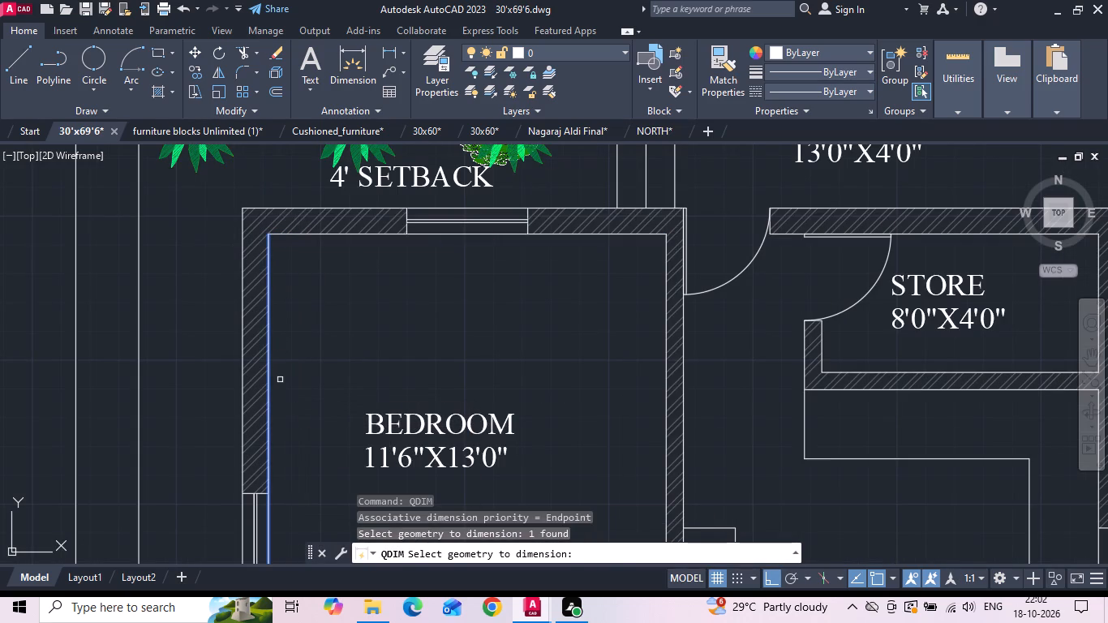
{"action": "key", "text": "space"}
{"action": "left_click", "coordinate": [294, 372]}
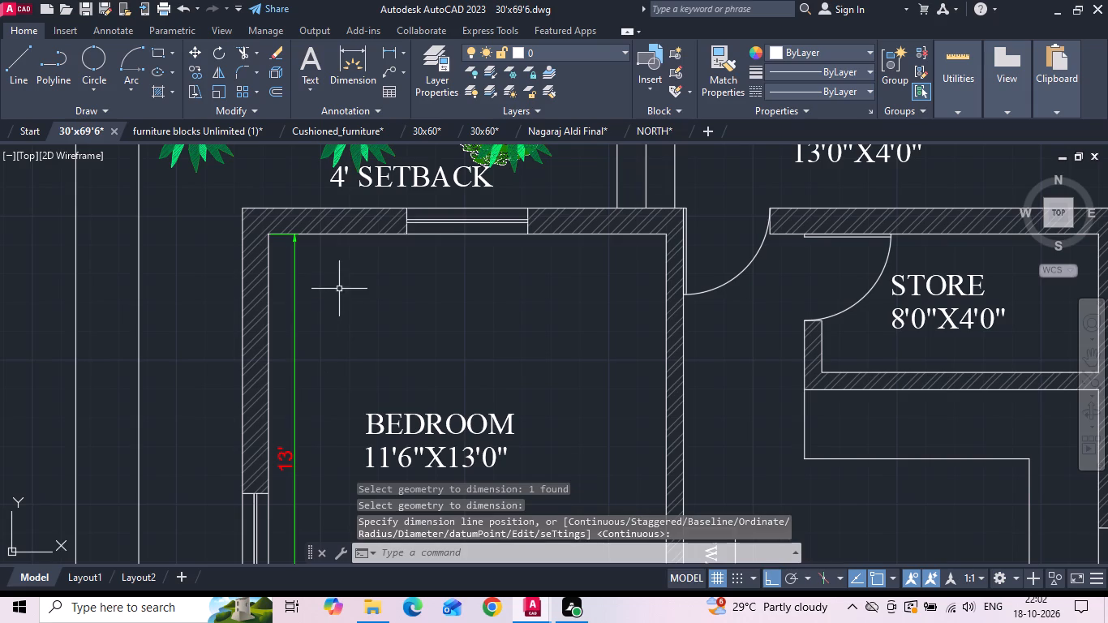
{"action": "key", "text": "space"}
{"action": "left_click", "coordinate": [430, 235]}
{"action": "key", "text": "space"}
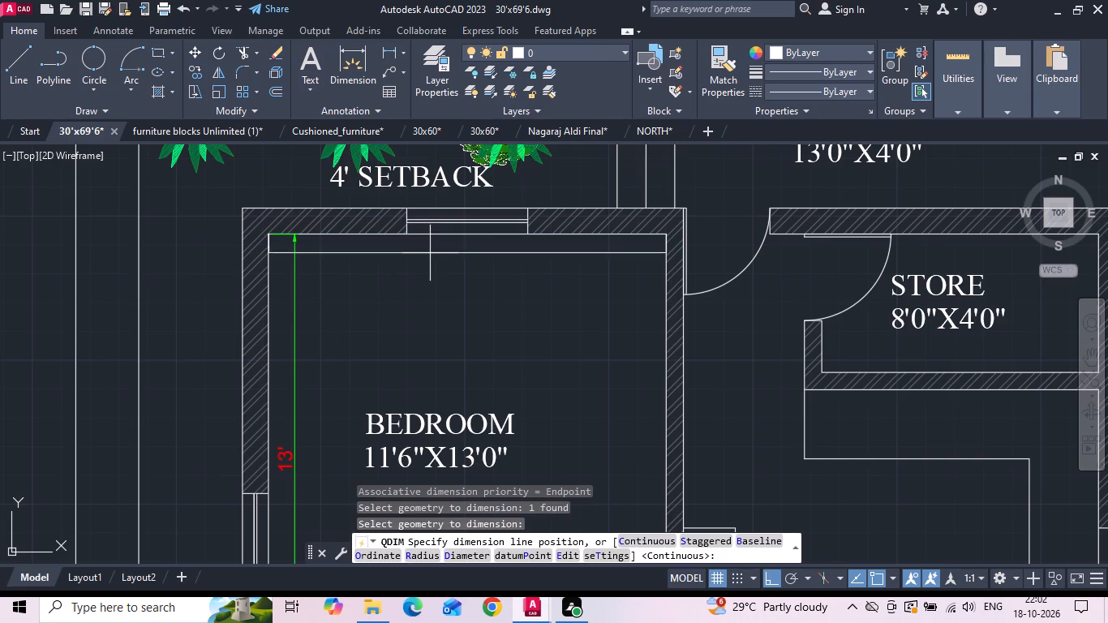
{"action": "left_click", "coordinate": [431, 261]}
Add quick dimensions inside the copied ground-floor STORE, along its outer side wall and the wall shared with the kitchen.
{"action": "scroll", "coordinate": [307, 248], "scroll_direction": "down", "scroll_amount": 2}
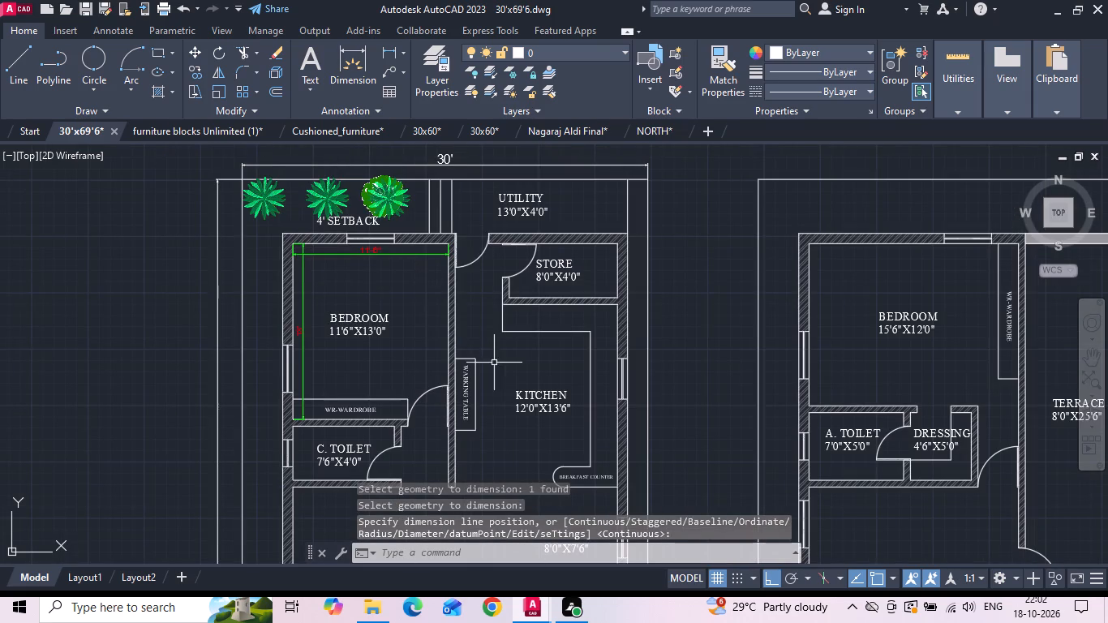
{"action": "scroll", "coordinate": [595, 255], "scroll_direction": "up", "scroll_amount": 3}
{"action": "key", "text": "space"}
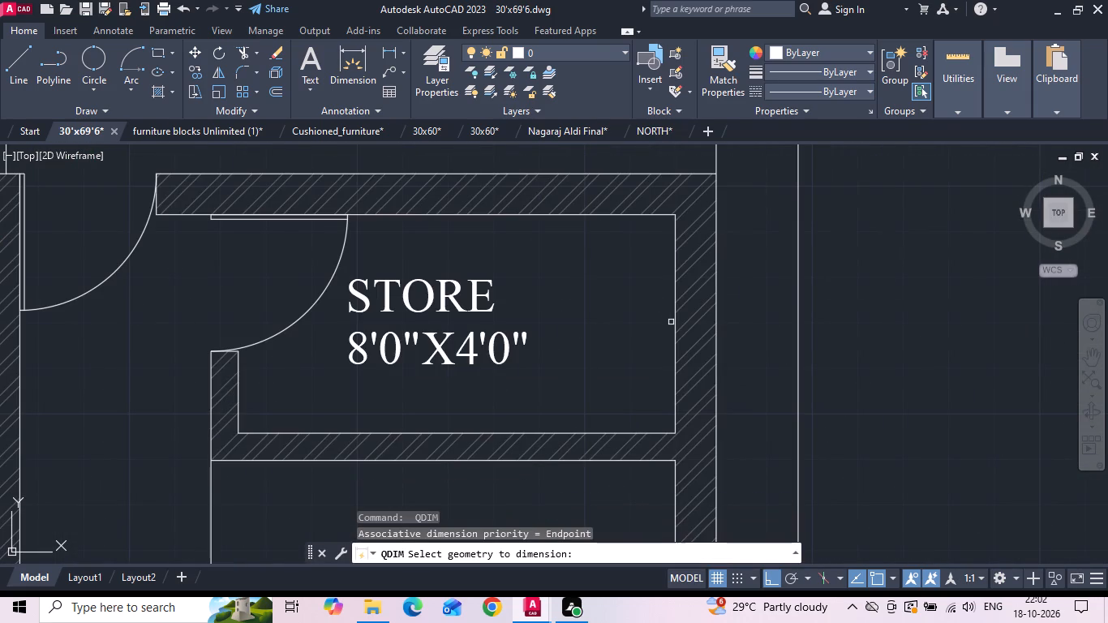
{"action": "left_click", "coordinate": [676, 327]}
{"action": "key", "text": "space"}
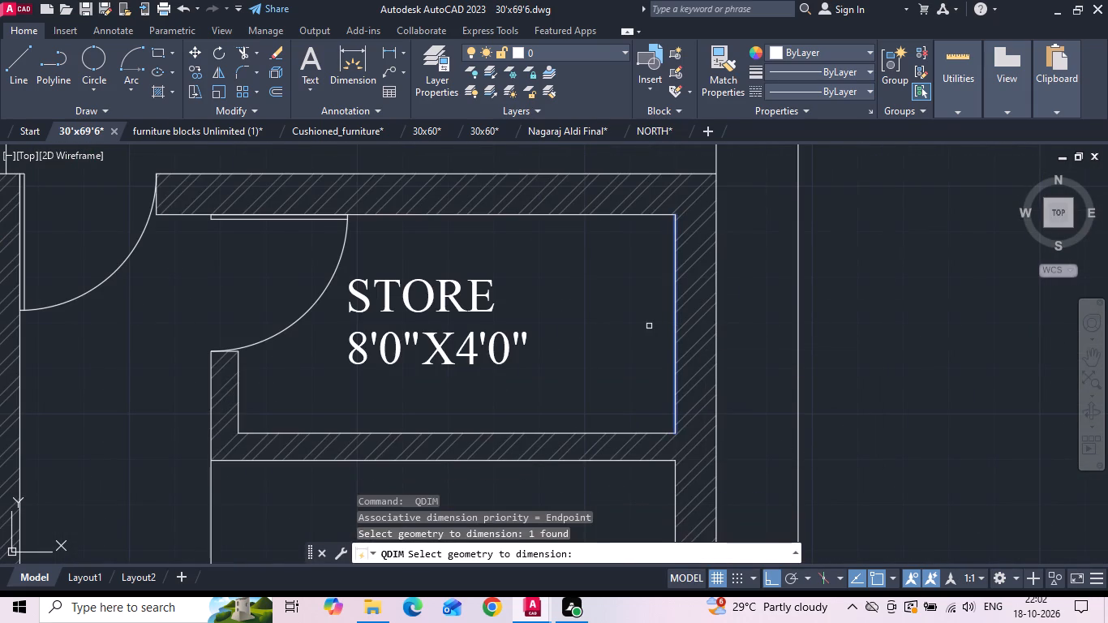
{"action": "key", "text": "space"}
{"action": "left_click", "coordinate": [645, 321]}
{"action": "key", "text": "space"}
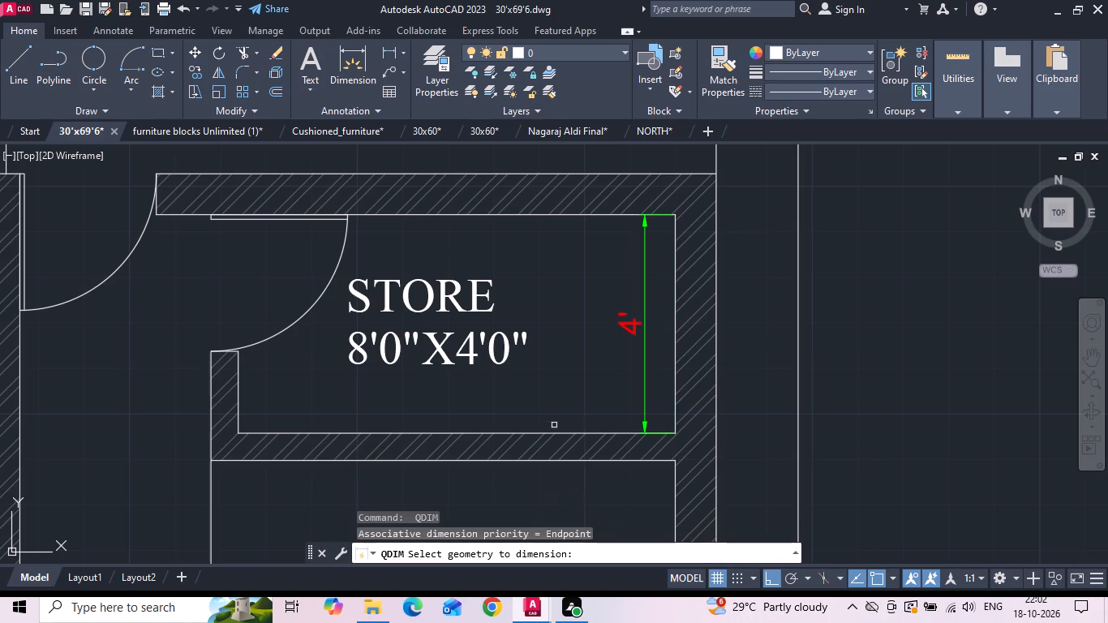
{"action": "left_click", "coordinate": [552, 431]}
{"action": "key", "text": "space"}
{"action": "left_click", "coordinate": [567, 403]}
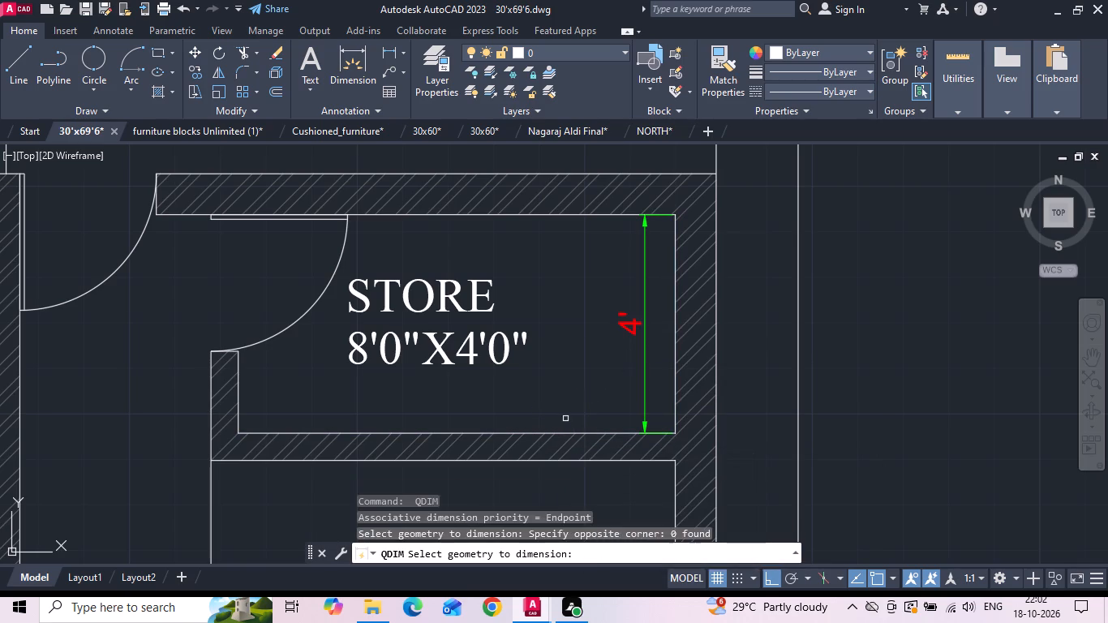
{"action": "key", "text": "space"}
{"action": "left_click", "coordinate": [562, 432]}
{"action": "key", "text": "space"}
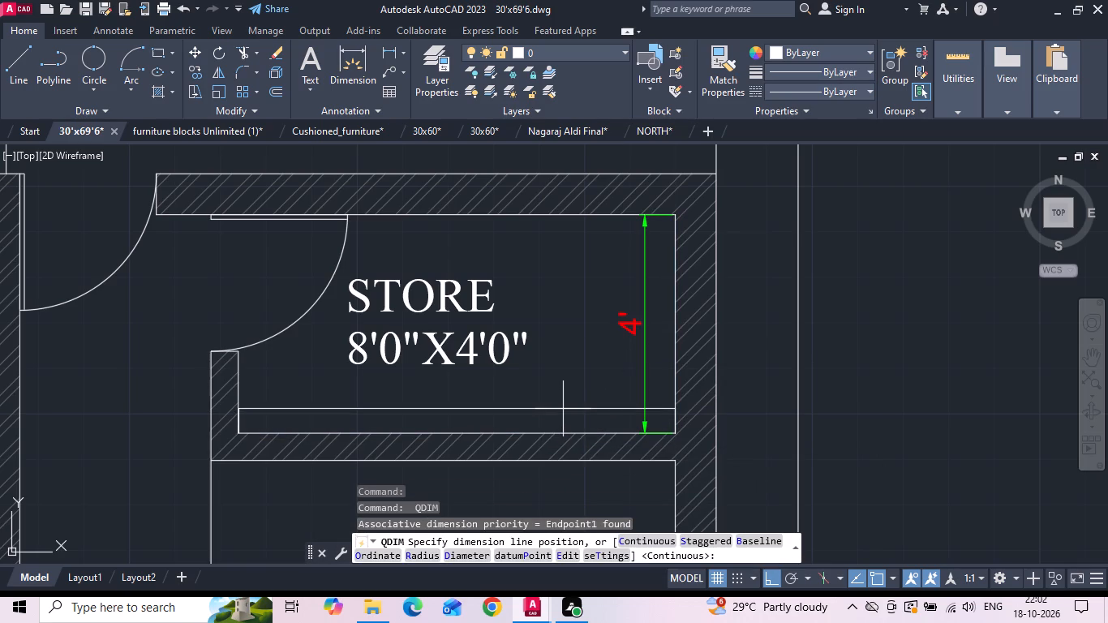
{"action": "left_click", "coordinate": [563, 409]}
Add linear dimensions for the KITCHEN's full width below the store wall and its length down to the breakfast counter's lower edge.
{"action": "scroll", "coordinate": [556, 279], "scroll_direction": "down", "scroll_amount": 2}
{"action": "middle_click_drag", "start_coordinate": [479, 336], "coordinate": [445, 233]}
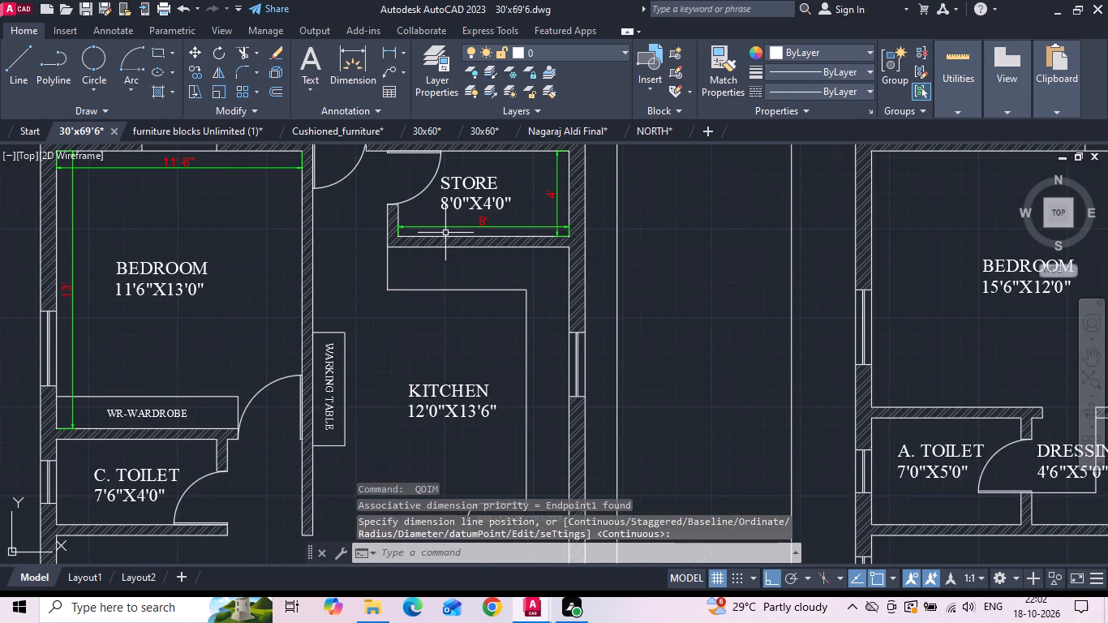
{"action": "left_click", "coordinate": [380, 57]}
{"action": "scroll", "coordinate": [535, 271], "scroll_direction": "up", "scroll_amount": 2}
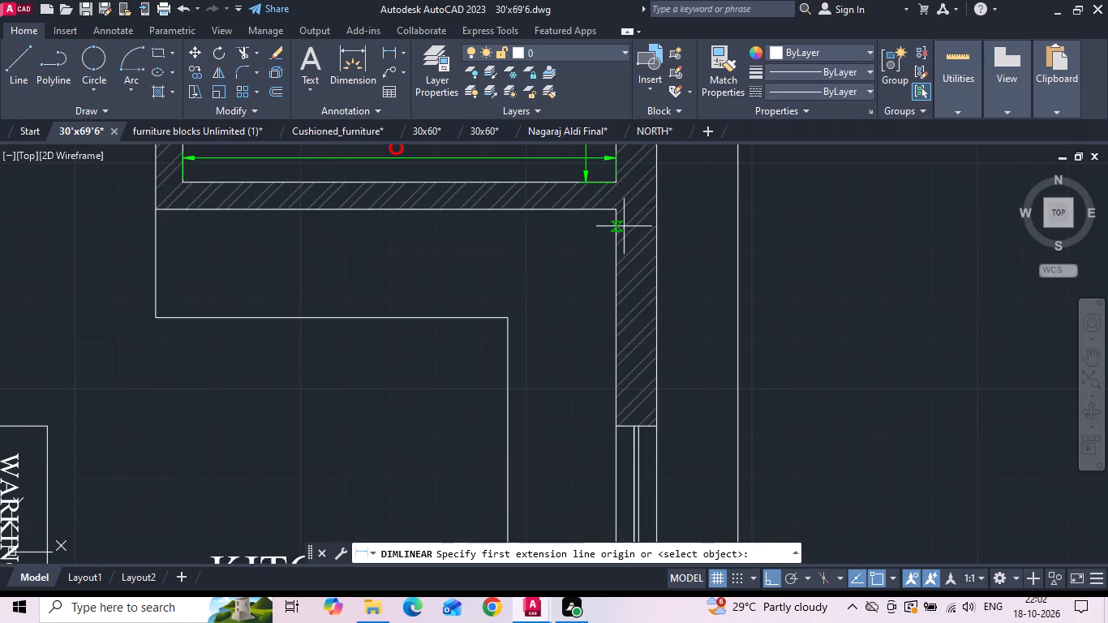
{"action": "left_click", "coordinate": [615, 214]}
{"action": "scroll", "coordinate": [498, 264], "scroll_direction": "down", "scroll_amount": 1}
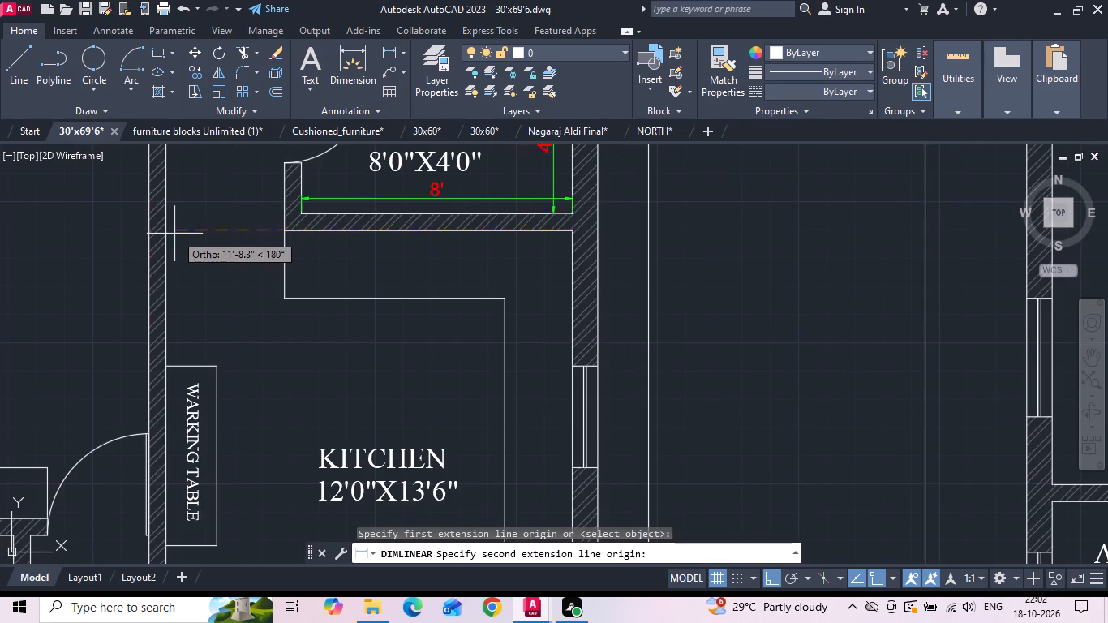
{"action": "left_click", "coordinate": [168, 232]}
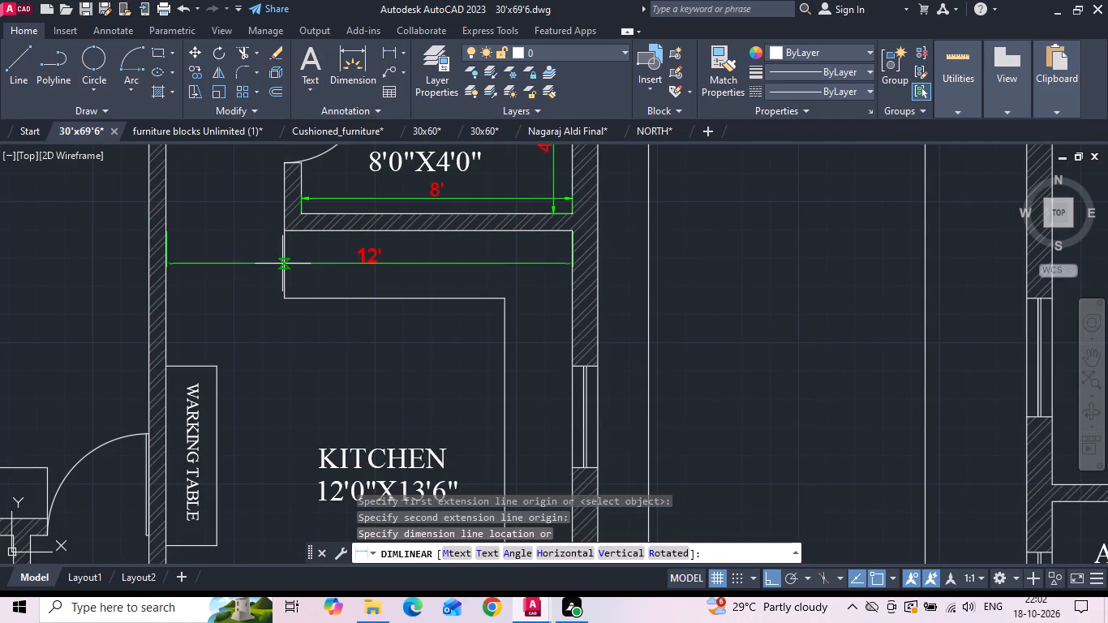
{"action": "left_click", "coordinate": [282, 263]}
{"action": "key", "text": "space"}
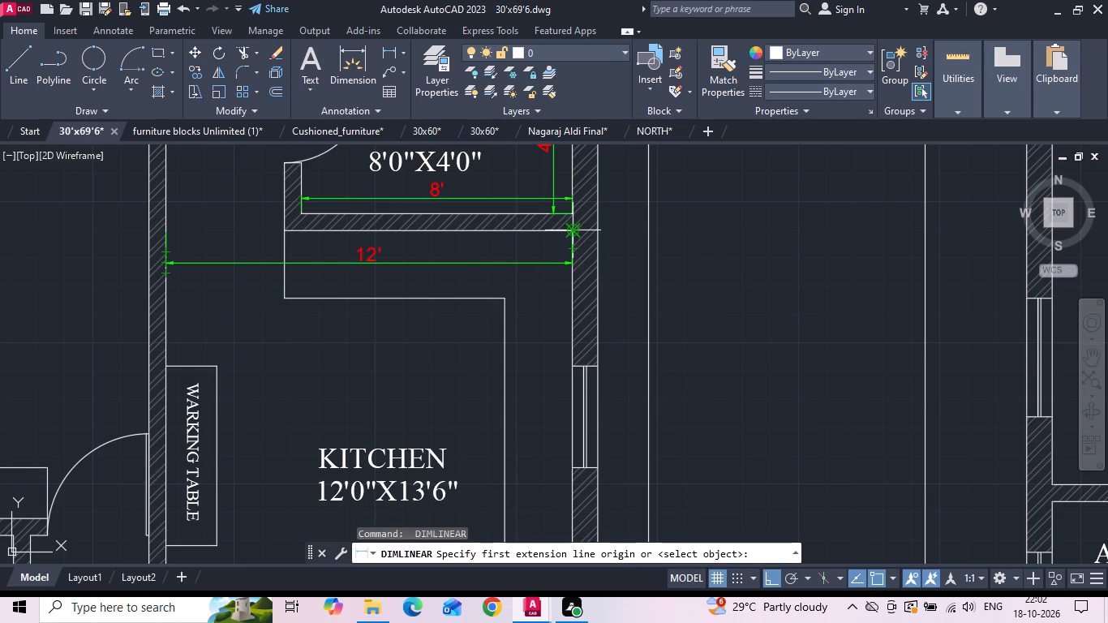
{"action": "left_click", "coordinate": [568, 234]}
{"action": "scroll", "coordinate": [566, 226], "scroll_direction": "down", "scroll_amount": 1}
{"action": "middle_click_drag", "start_coordinate": [550, 457], "coordinate": [545, 408]}
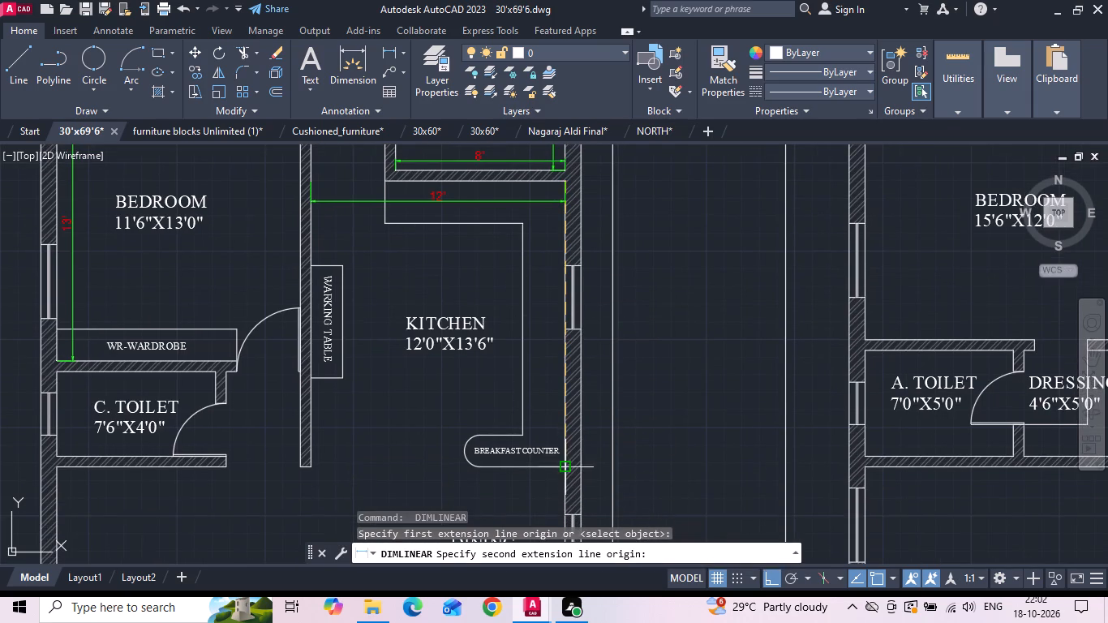
{"action": "left_click", "coordinate": [564, 467]}
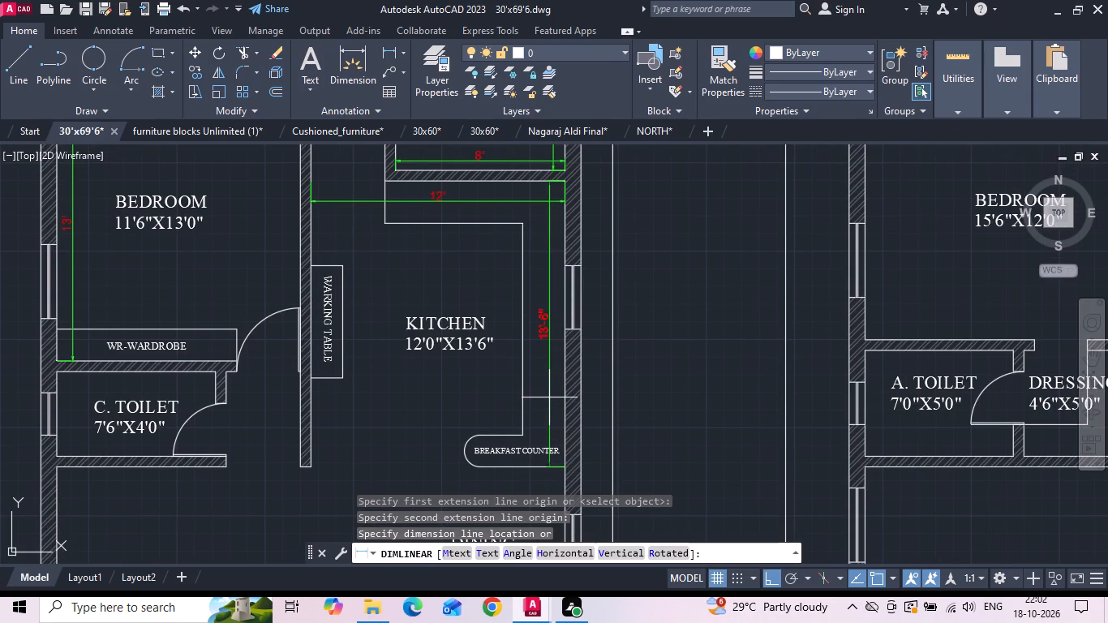
{"action": "left_click", "coordinate": [547, 393]}
Add a linear dimension for the DINING area's length from breakfast counter to staircase wall, aligned with the kitchen's length dimension.
{"action": "middle_click_drag", "start_coordinate": [526, 359], "coordinate": [457, 132]}
{"action": "scroll", "coordinate": [454, 267], "scroll_direction": "up", "scroll_amount": 1}
{"action": "key", "text": "space"}
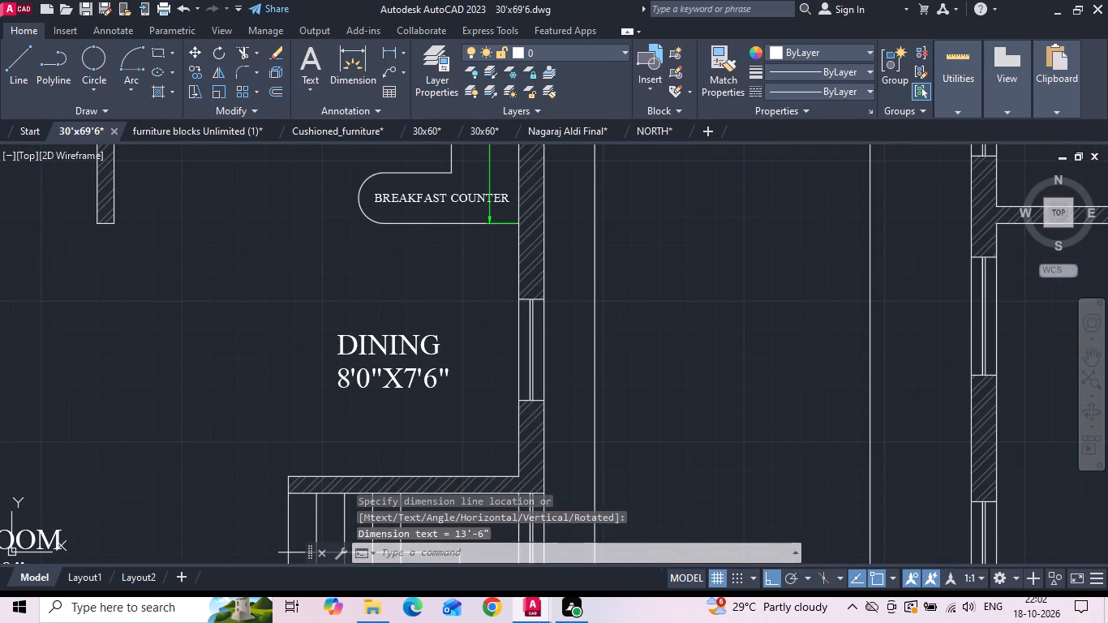
{"action": "left_click", "coordinate": [517, 224]}
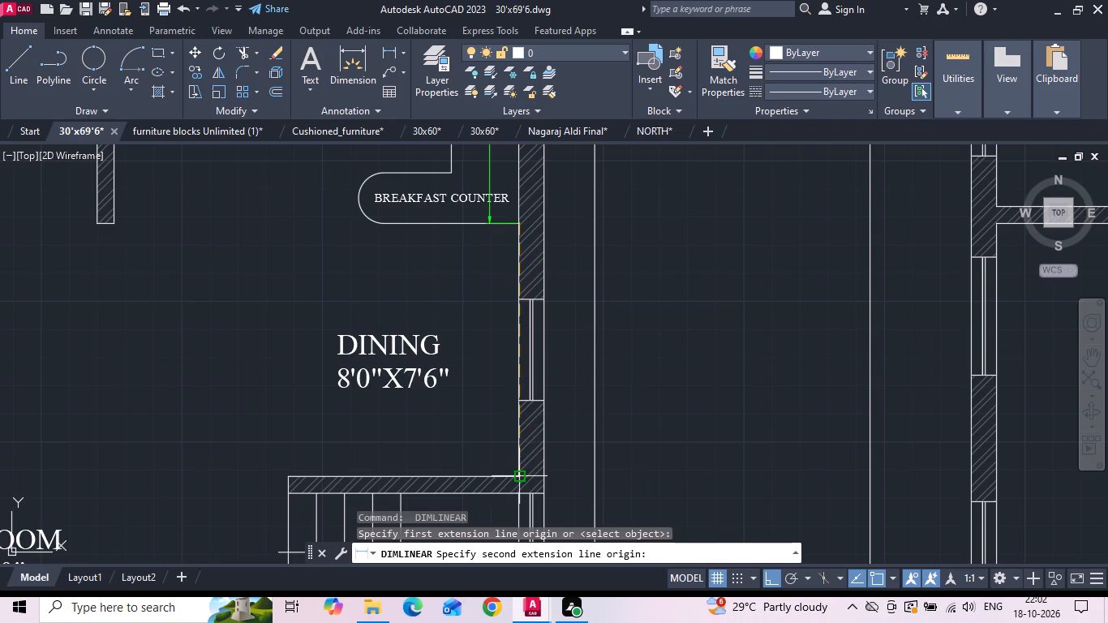
{"action": "left_click", "coordinate": [517, 480]}
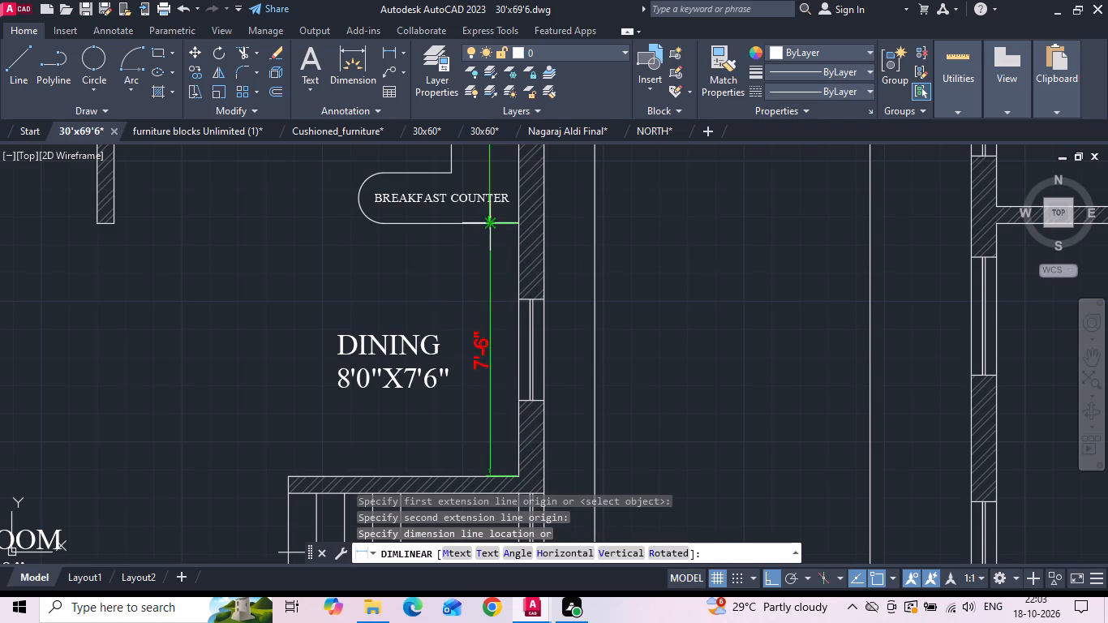
{"action": "left_click", "coordinate": [492, 224]}
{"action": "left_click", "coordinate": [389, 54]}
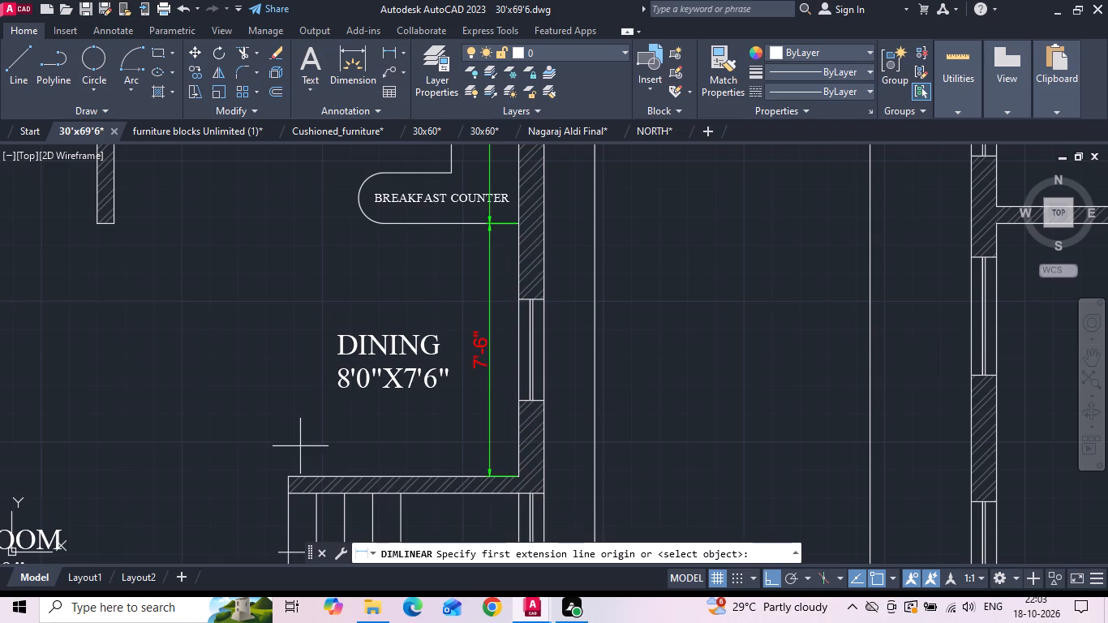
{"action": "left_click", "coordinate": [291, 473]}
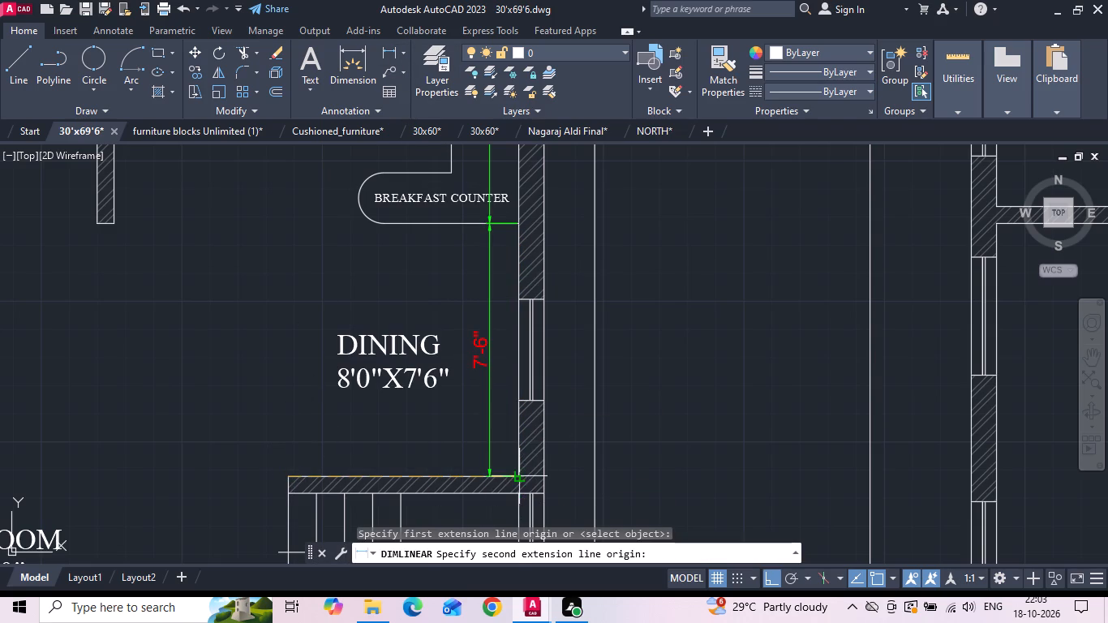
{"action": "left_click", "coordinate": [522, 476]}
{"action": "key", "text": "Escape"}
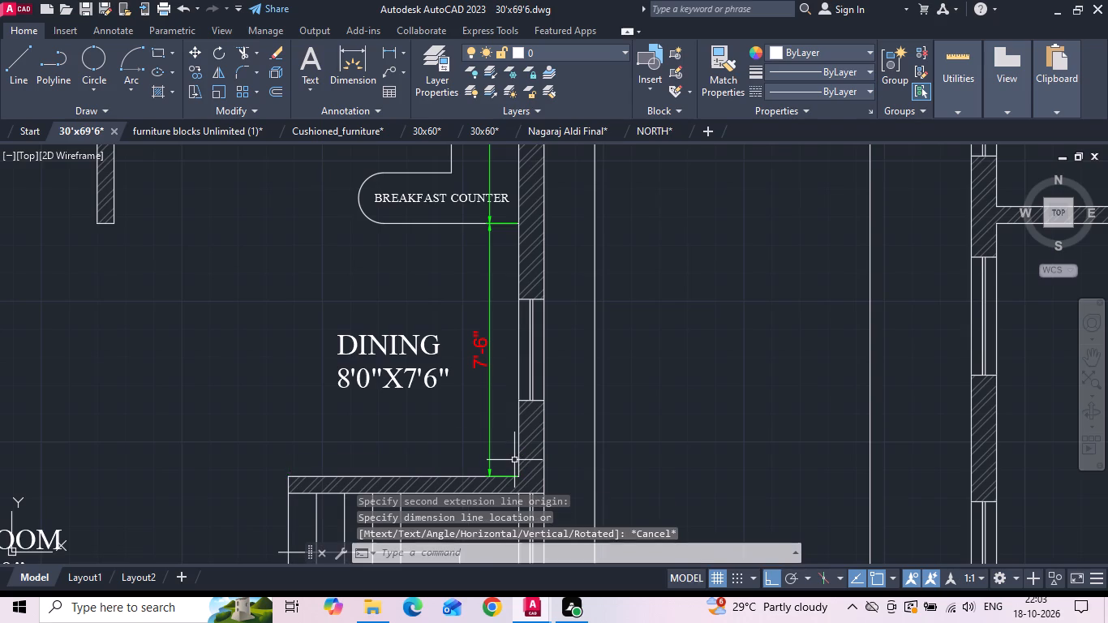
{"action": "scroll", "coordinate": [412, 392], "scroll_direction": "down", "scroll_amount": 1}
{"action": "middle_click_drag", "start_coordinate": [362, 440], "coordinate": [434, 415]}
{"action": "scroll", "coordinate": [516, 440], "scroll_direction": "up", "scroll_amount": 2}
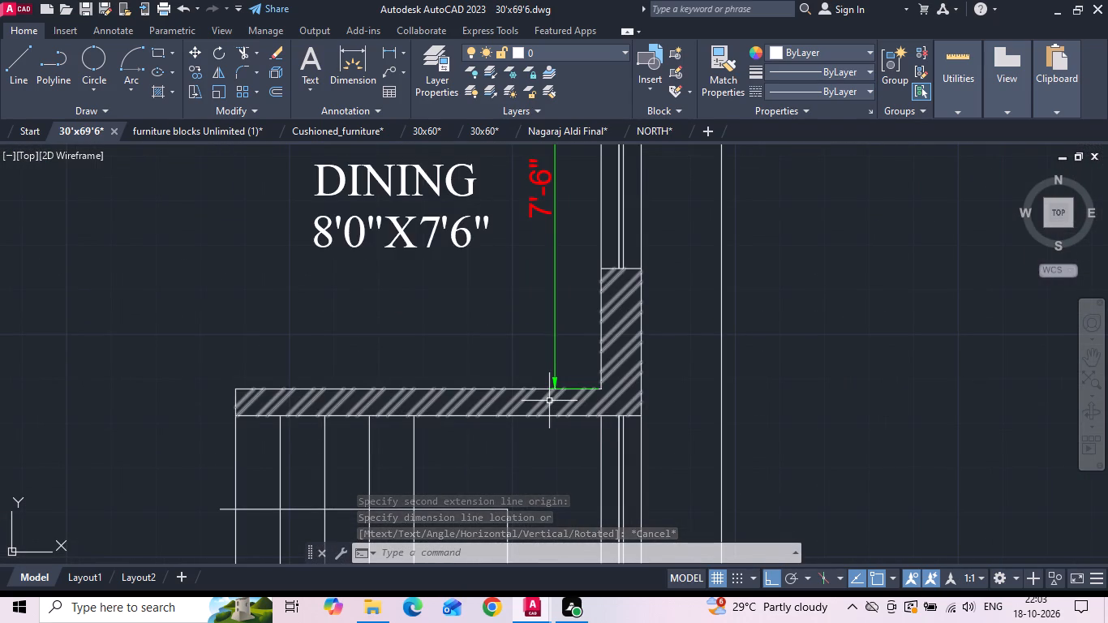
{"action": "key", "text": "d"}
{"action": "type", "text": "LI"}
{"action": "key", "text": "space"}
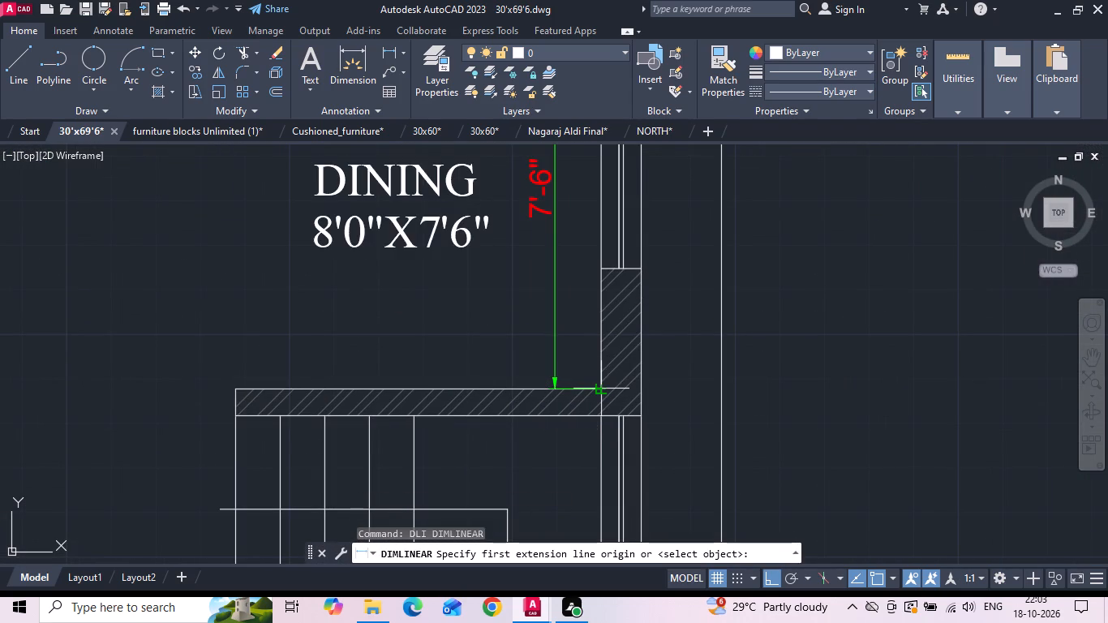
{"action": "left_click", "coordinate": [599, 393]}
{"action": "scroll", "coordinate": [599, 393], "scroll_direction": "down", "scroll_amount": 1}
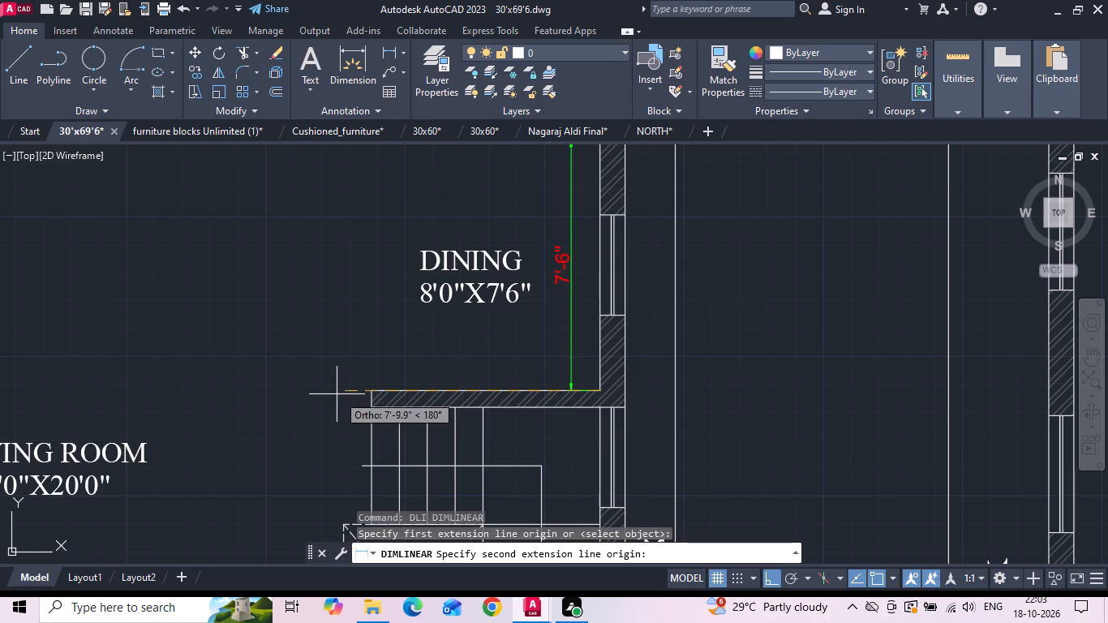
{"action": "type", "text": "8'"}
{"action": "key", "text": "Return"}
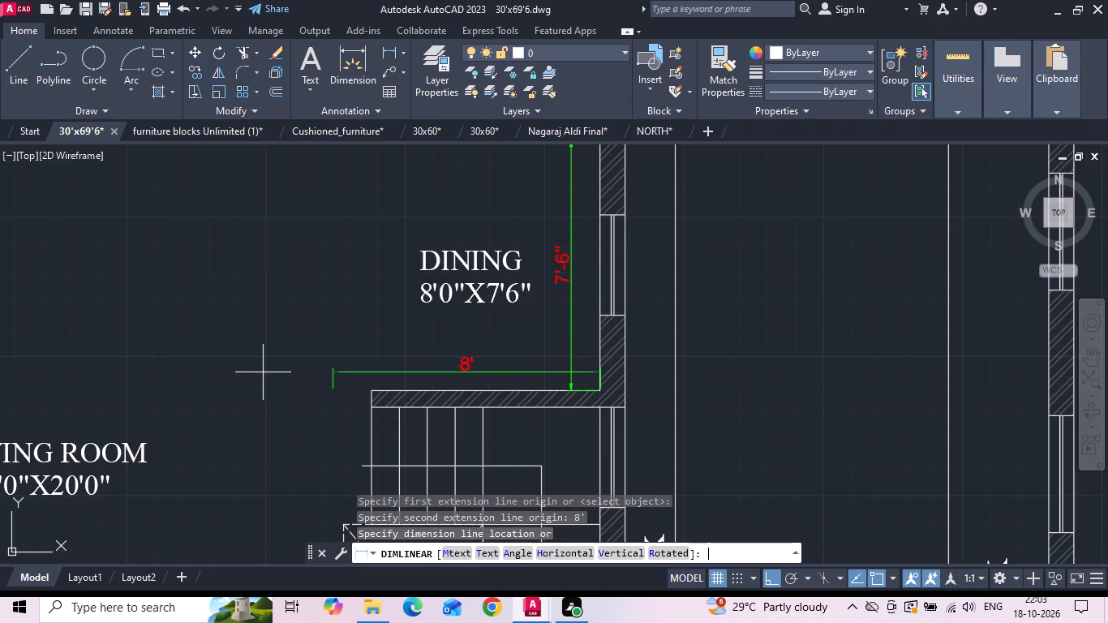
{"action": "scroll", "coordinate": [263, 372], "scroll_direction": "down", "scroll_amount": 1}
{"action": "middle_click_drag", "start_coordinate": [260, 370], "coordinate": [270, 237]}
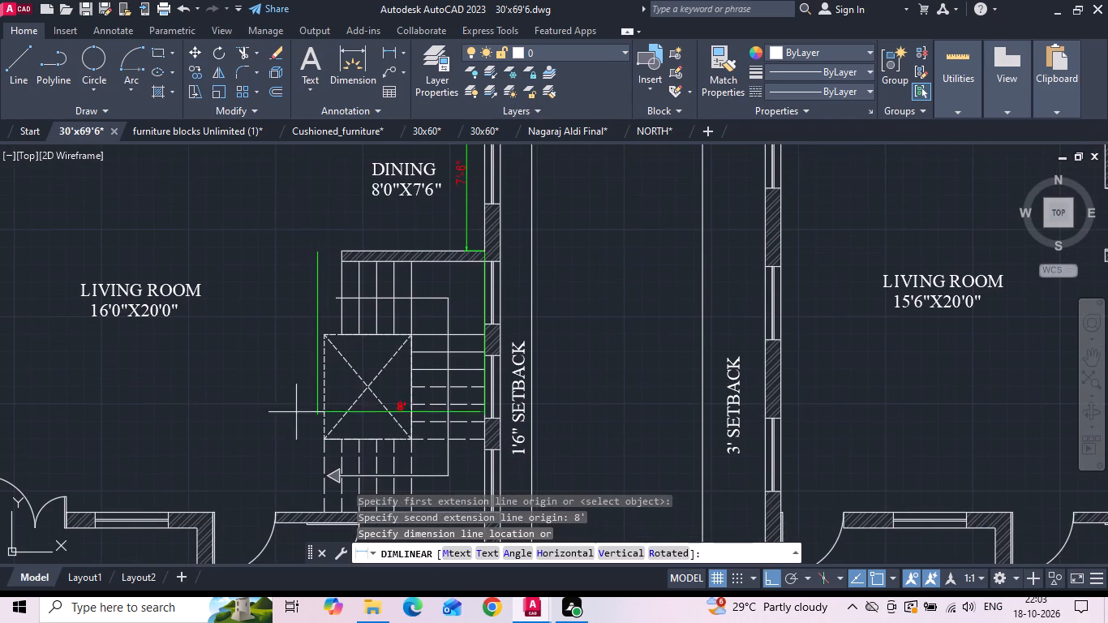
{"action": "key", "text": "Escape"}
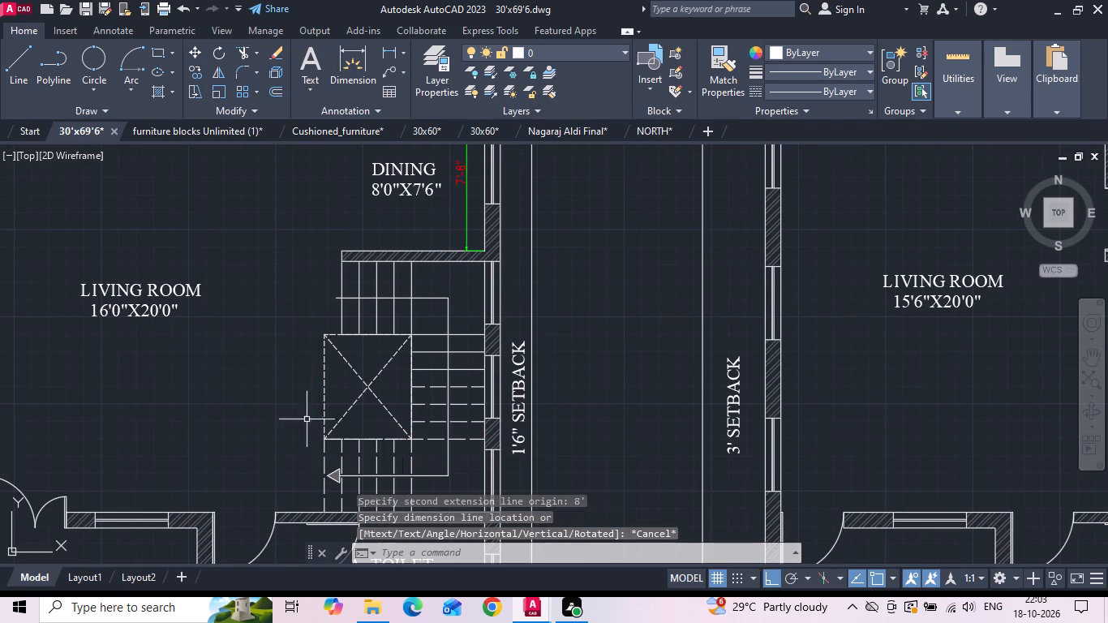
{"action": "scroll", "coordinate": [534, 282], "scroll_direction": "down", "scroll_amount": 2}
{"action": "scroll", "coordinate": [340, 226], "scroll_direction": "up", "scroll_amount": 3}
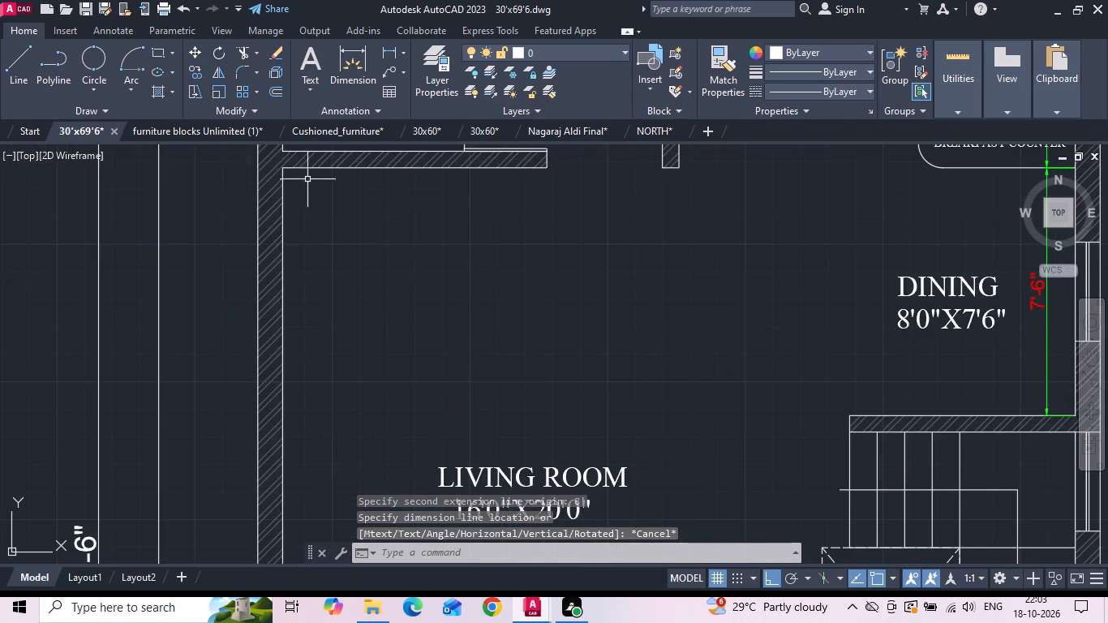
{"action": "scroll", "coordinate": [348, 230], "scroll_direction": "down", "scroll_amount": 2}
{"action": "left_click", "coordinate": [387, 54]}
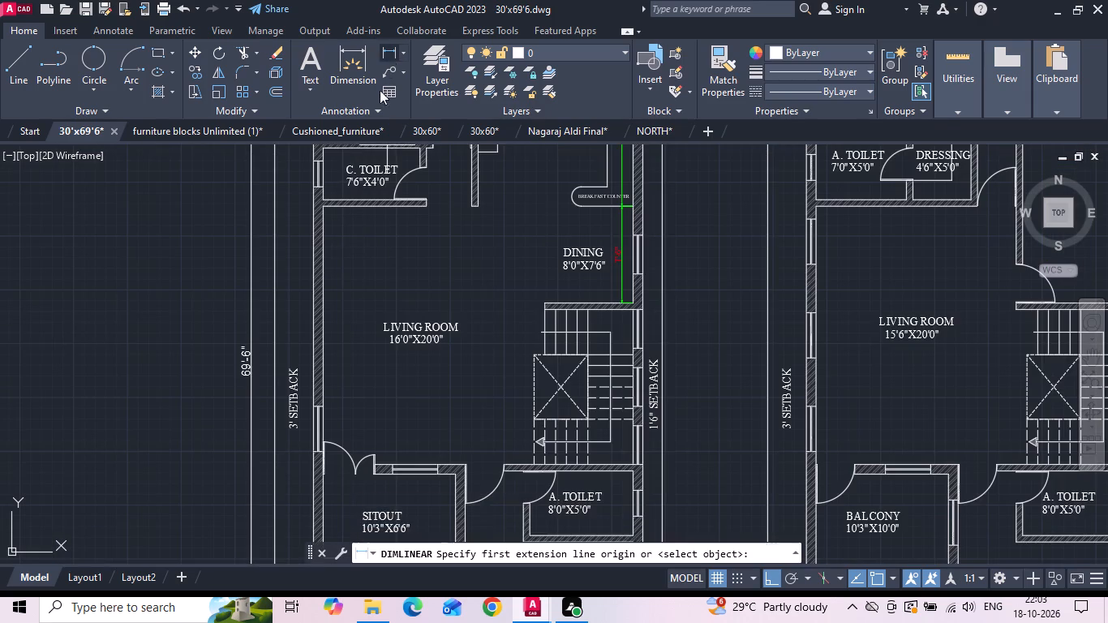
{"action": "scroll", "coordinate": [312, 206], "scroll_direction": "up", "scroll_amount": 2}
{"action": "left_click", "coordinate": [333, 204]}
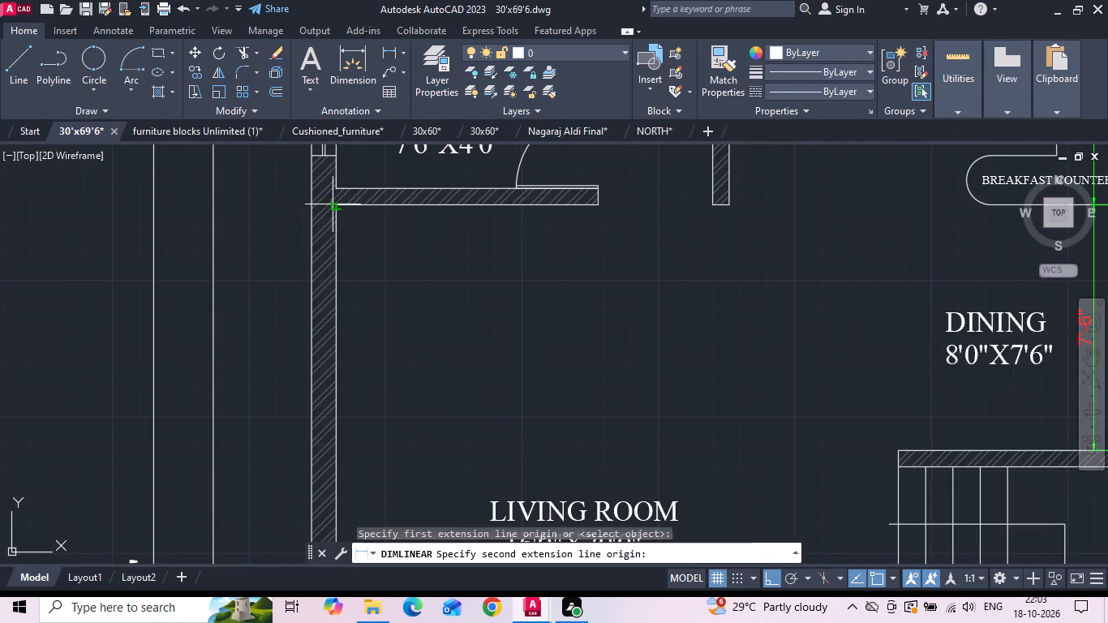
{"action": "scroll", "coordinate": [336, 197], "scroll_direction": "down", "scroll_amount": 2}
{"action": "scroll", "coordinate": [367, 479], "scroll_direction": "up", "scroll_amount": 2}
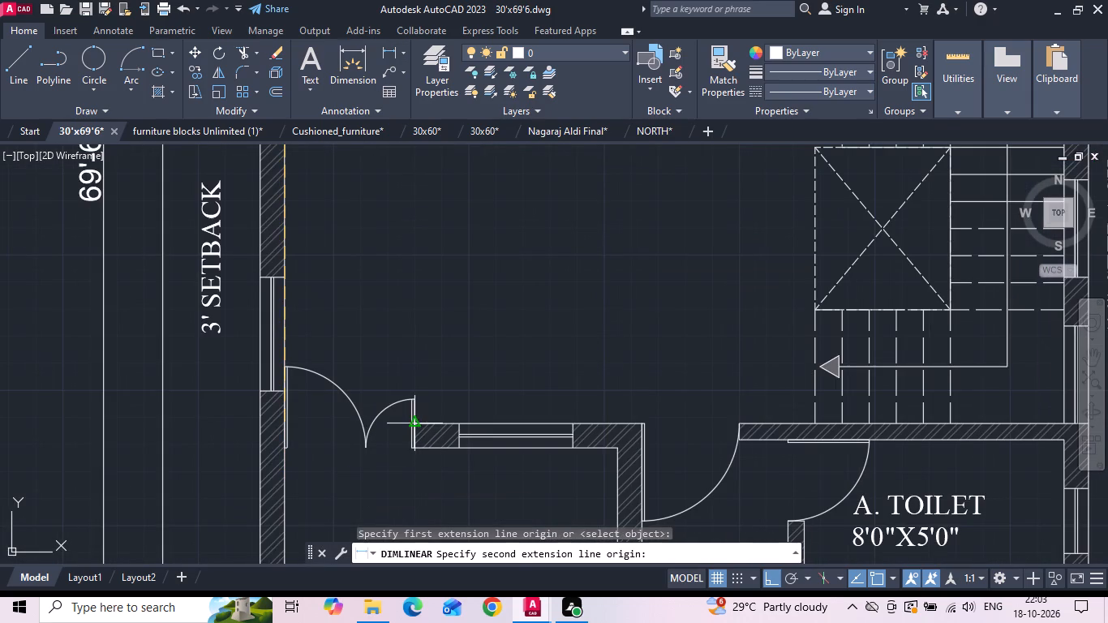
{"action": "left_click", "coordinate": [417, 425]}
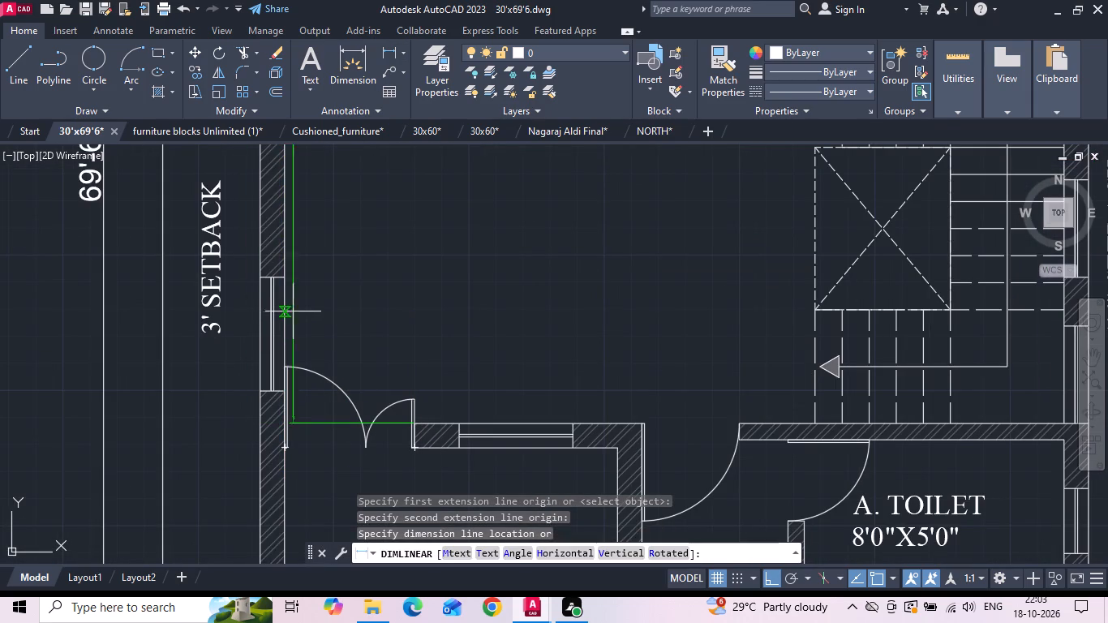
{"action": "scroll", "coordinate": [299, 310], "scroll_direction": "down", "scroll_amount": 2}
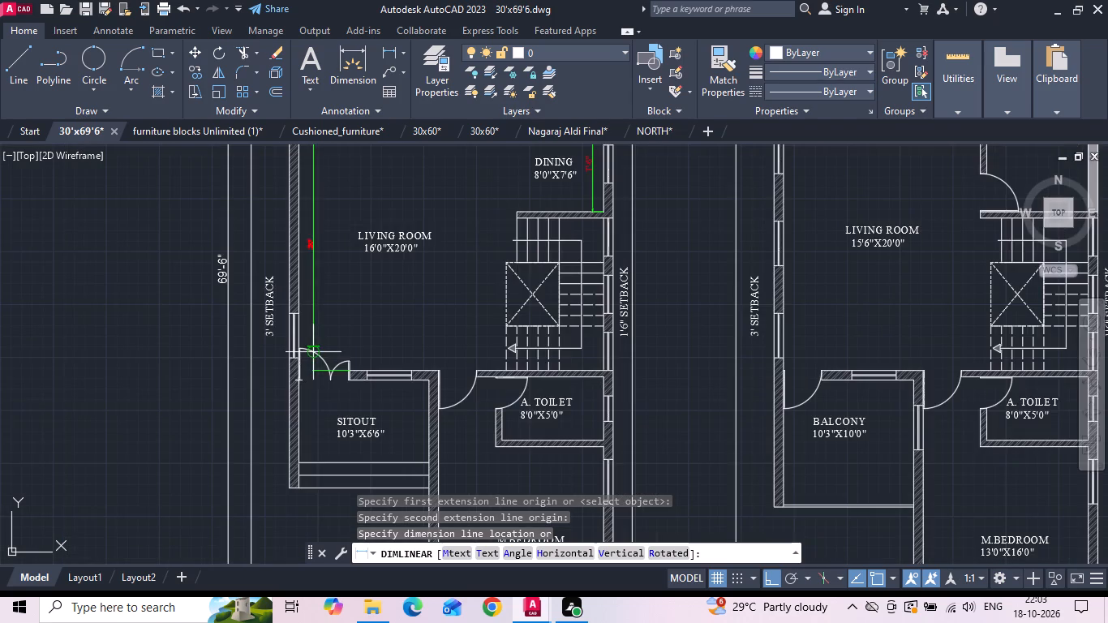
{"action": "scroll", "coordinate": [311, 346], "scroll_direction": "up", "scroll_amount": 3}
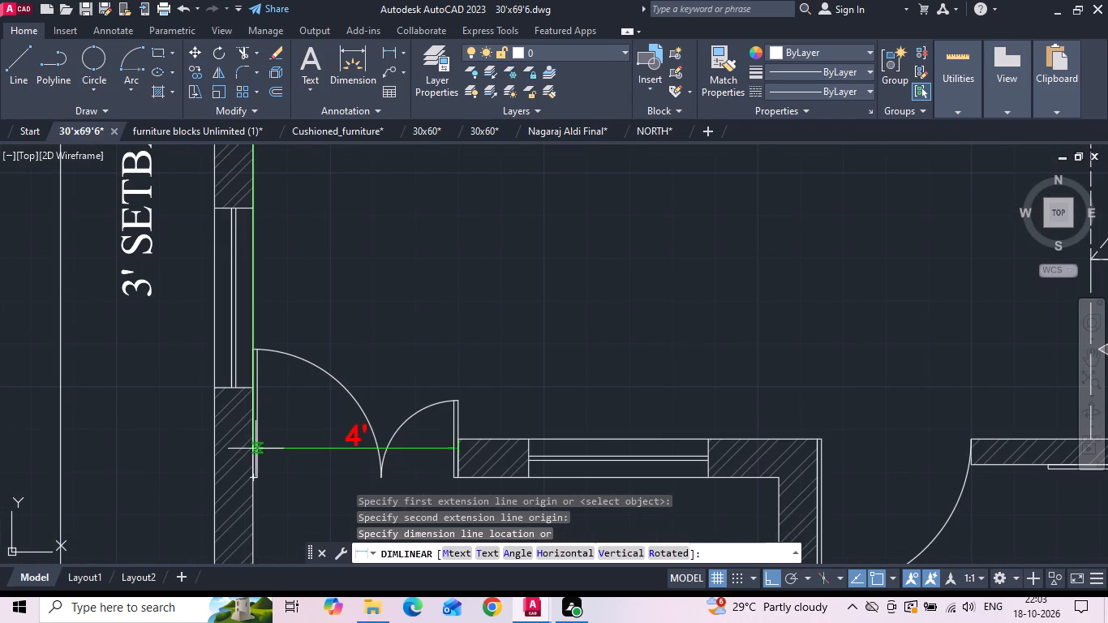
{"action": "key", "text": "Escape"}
Add a linear dimension for the LIVING ROOM's length along its outer side wall, from the SITOUT wall line to the C. TOILET wall.
{"action": "key", "text": "d"}
{"action": "key", "text": "l"}
{"action": "type", "text": "I"}
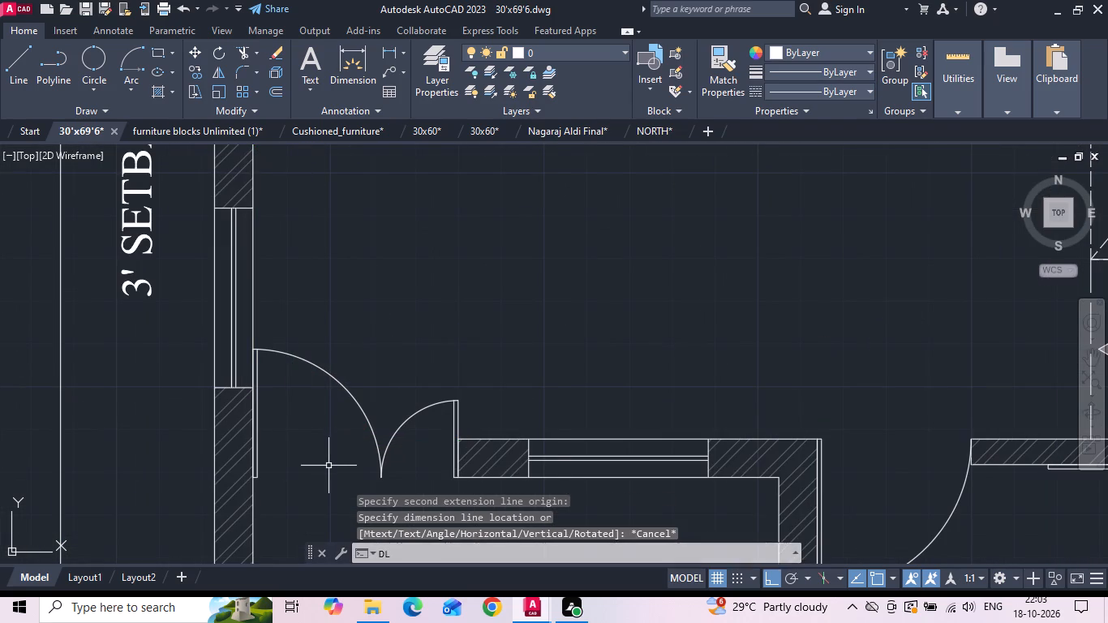
{"action": "key", "text": "space"}
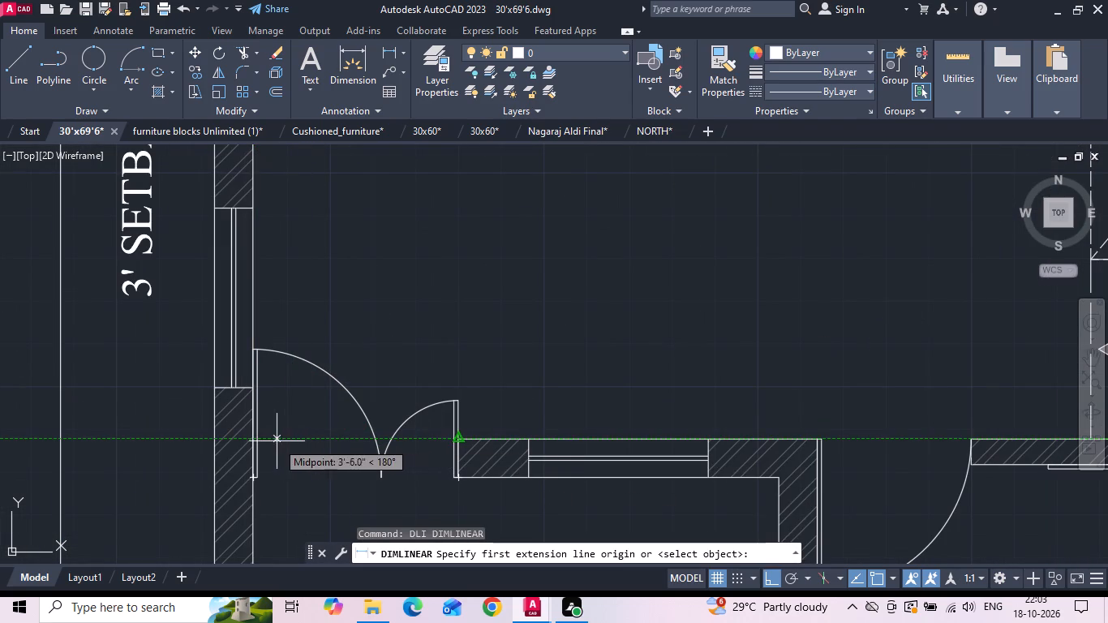
{"action": "scroll", "coordinate": [255, 435], "scroll_direction": "up", "scroll_amount": 1}
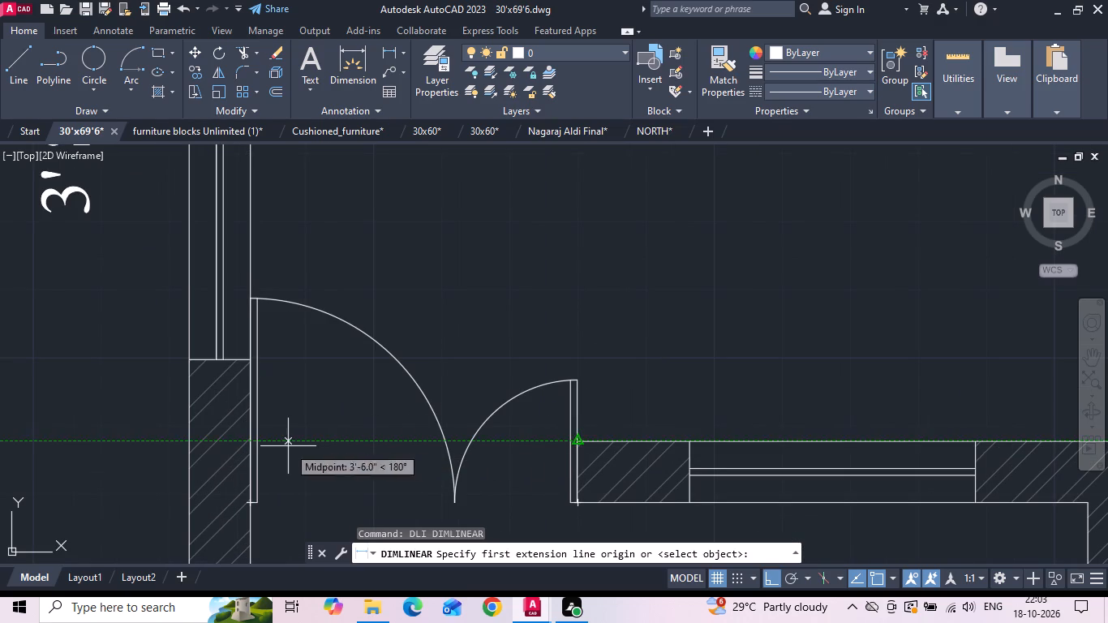
{"action": "left_click", "coordinate": [251, 445]}
{"action": "scroll", "coordinate": [264, 446], "scroll_direction": "down", "scroll_amount": 3}
{"action": "middle_click_drag", "start_coordinate": [271, 317], "coordinate": [263, 431]}
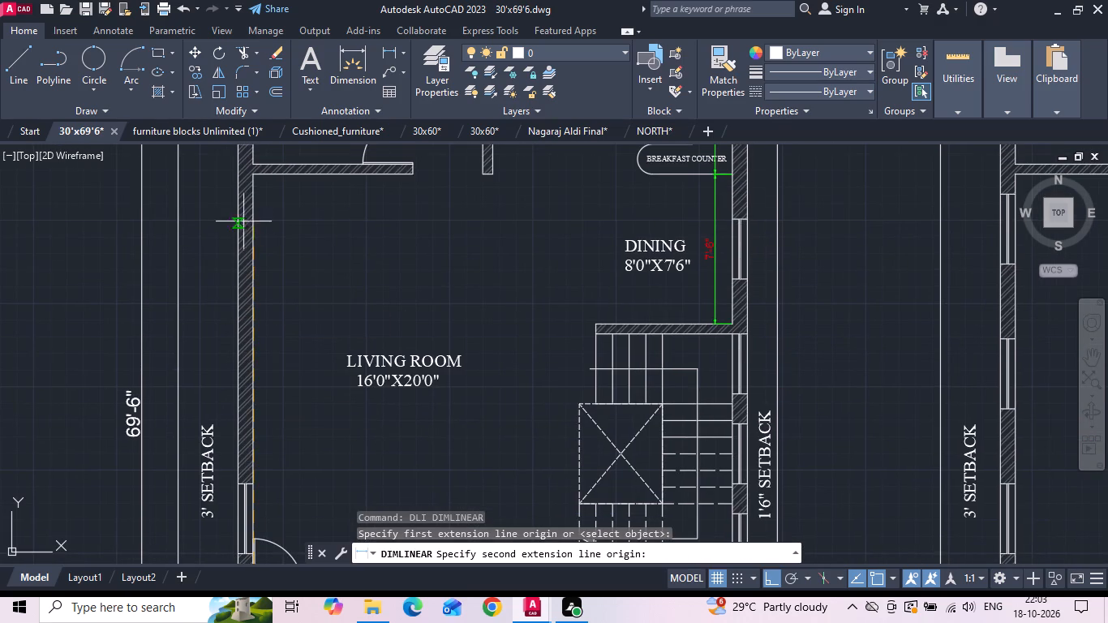
{"action": "left_click", "coordinate": [256, 171]}
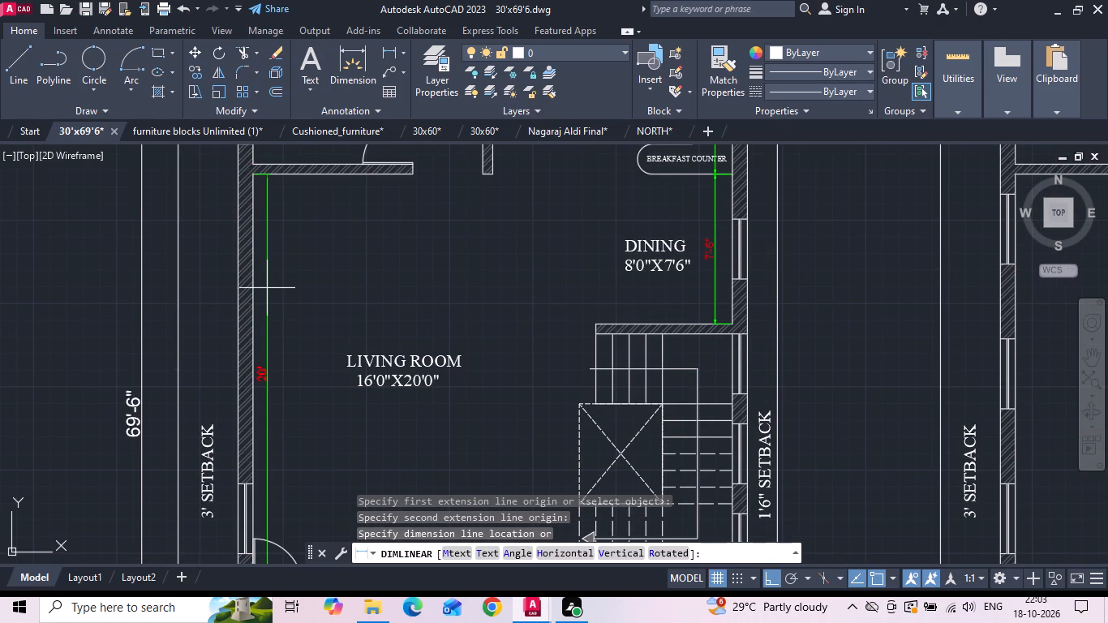
{"action": "left_click", "coordinate": [267, 288]}
Add a 16' horizontal linear dimension for the LIVING ROOM's width, starting at the inner corner below the C. TOILET wall.
{"action": "scroll", "coordinate": [301, 218], "scroll_direction": "down", "scroll_amount": 1}
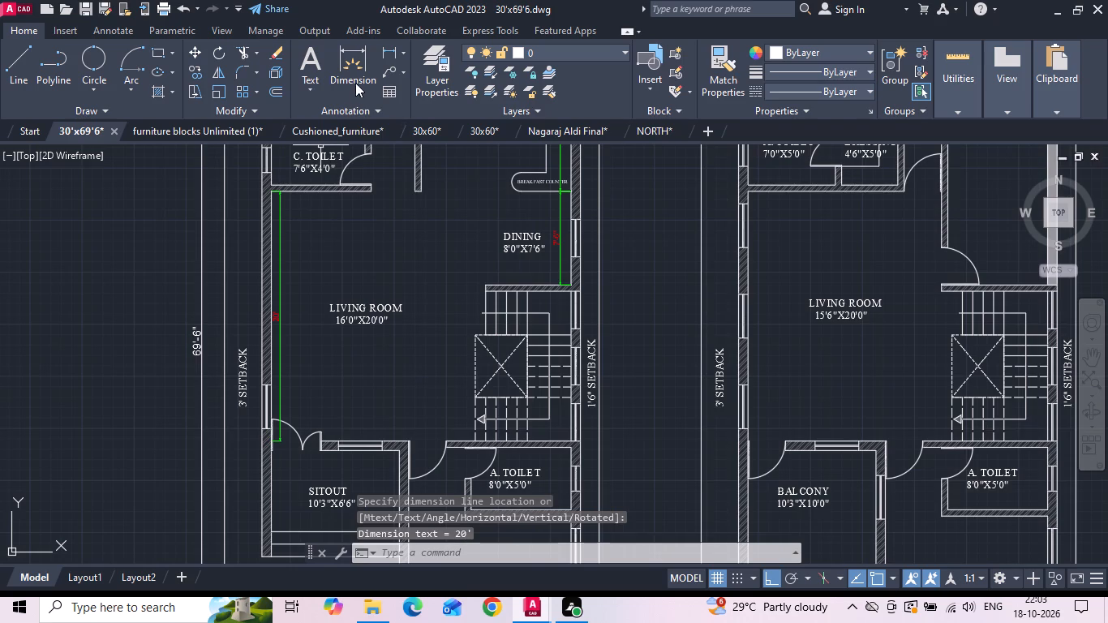
{"action": "left_click", "coordinate": [380, 56]}
{"action": "scroll", "coordinate": [440, 276], "scroll_direction": "up", "scroll_amount": 1}
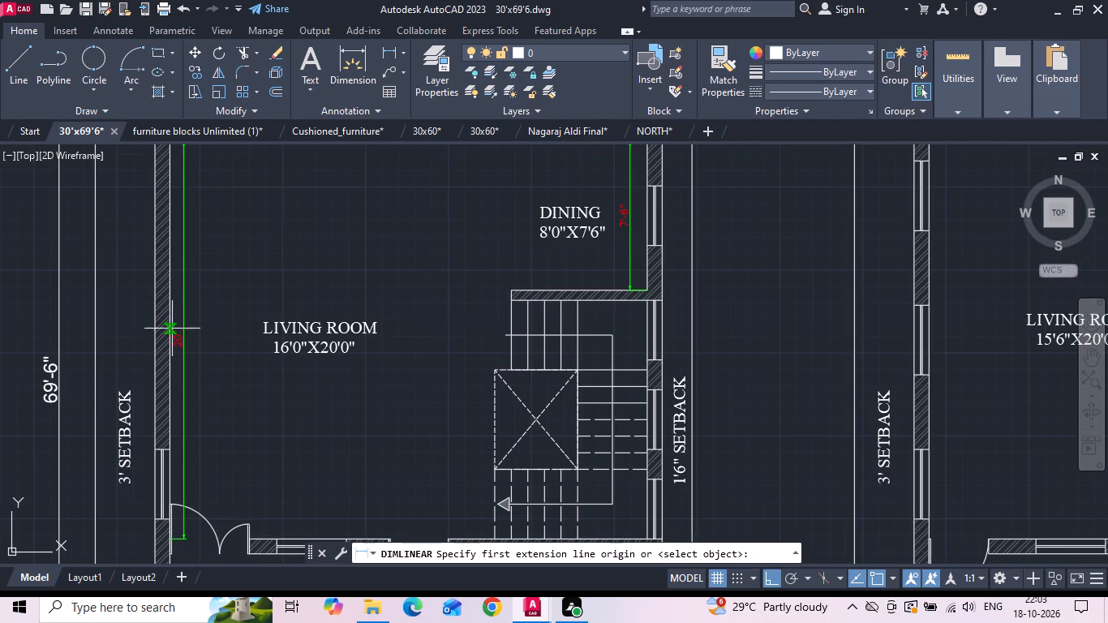
{"action": "middle_click_drag", "start_coordinate": [198, 393], "coordinate": [207, 329]}
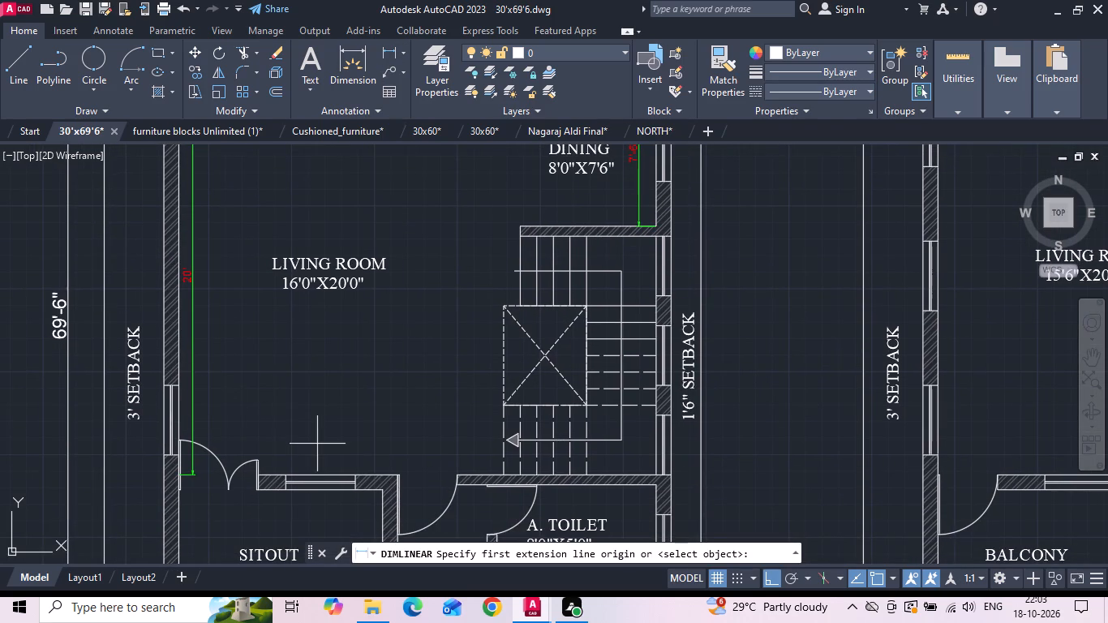
{"action": "scroll", "coordinate": [302, 432], "scroll_direction": "down", "scroll_amount": 1}
{"action": "middle_click_drag", "start_coordinate": [316, 343], "coordinate": [315, 374]}
{"action": "scroll", "coordinate": [233, 258], "scroll_direction": "up", "scroll_amount": 3}
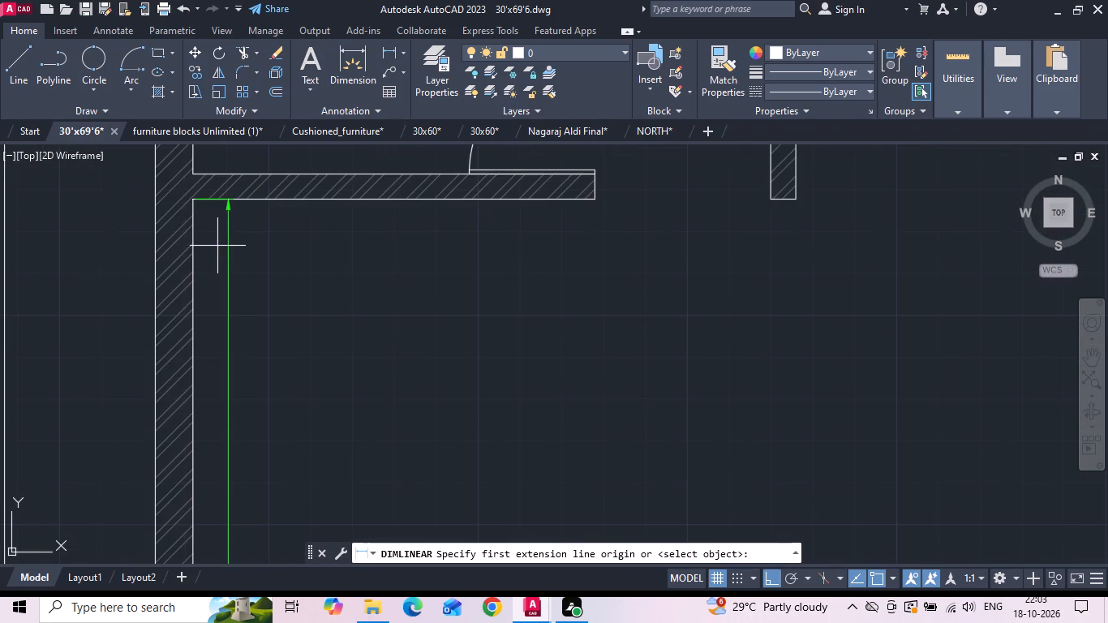
{"action": "left_click_drag", "start_coordinate": [193, 202], "coordinate": [204, 214]}
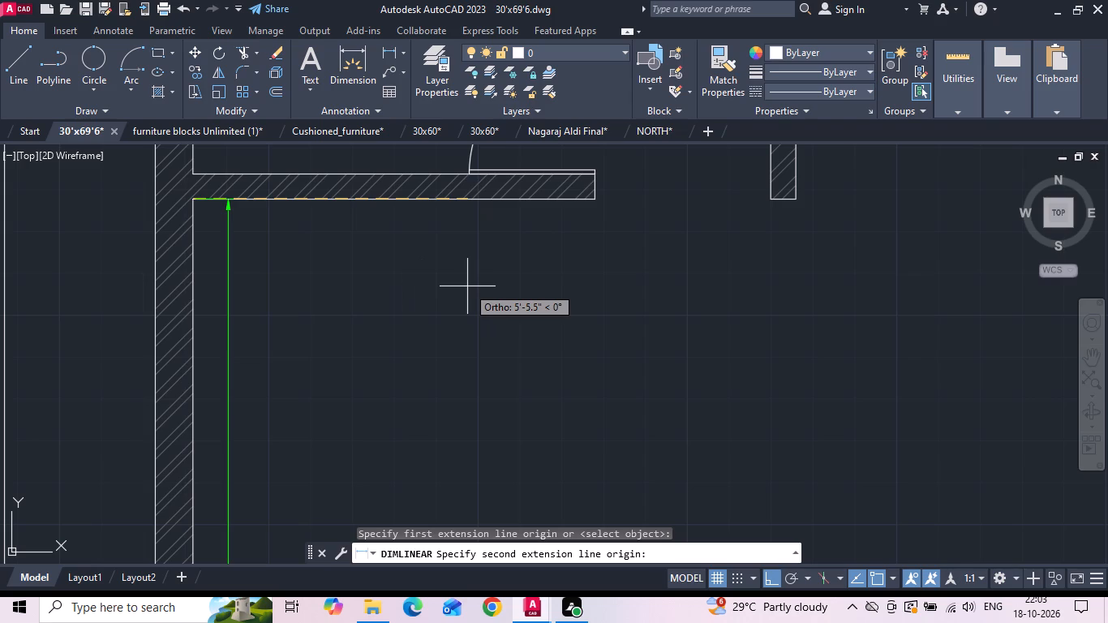
{"action": "type", "text": "16'"}
{"action": "key", "text": "Return"}
{"action": "scroll", "coordinate": [471, 288], "scroll_direction": "down", "scroll_amount": 2}
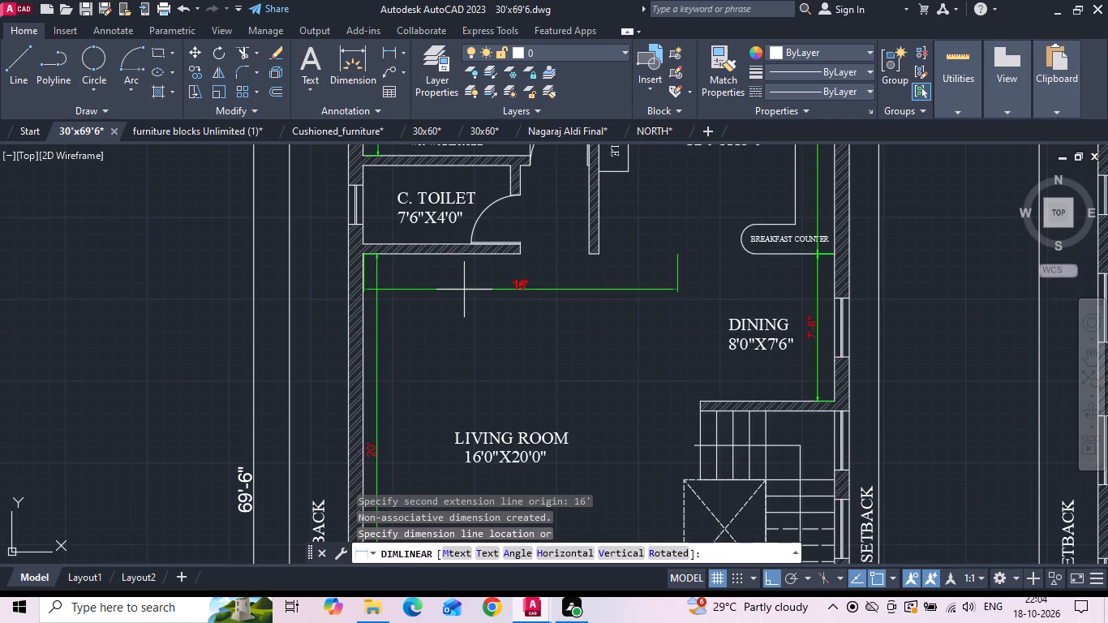
{"action": "left_click", "coordinate": [462, 279]}
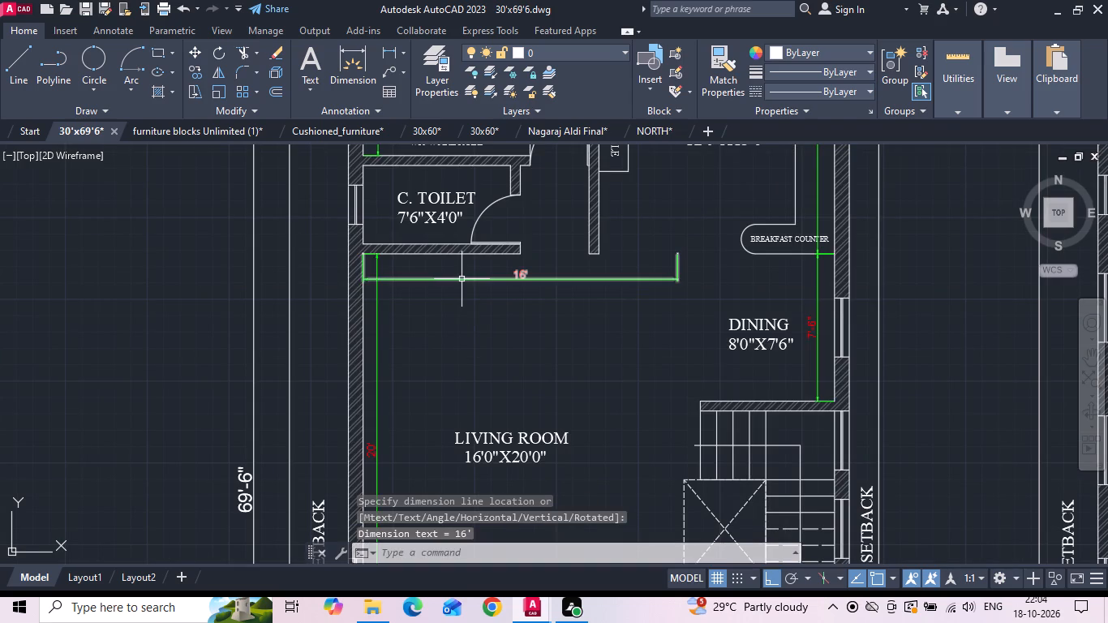
Continue the 16' dimension across the DINING area to its outer side wall using DIMCONTINUE.
{"action": "type", "text": "DIM"}
{"action": "key", "text": "c"}
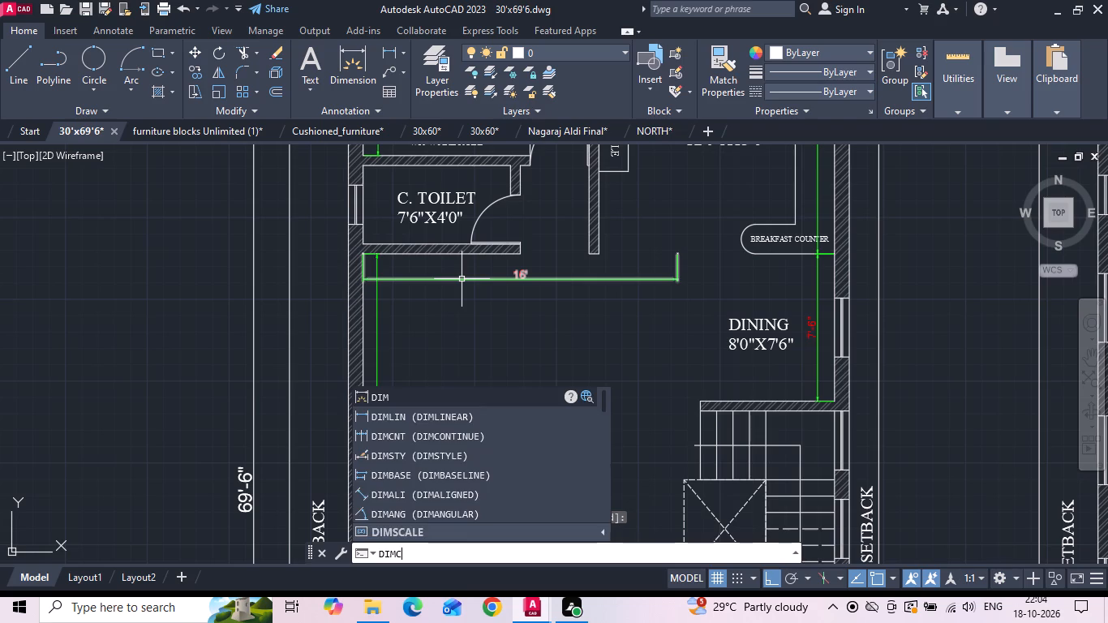
{"action": "type", "text": "NT"}
{"action": "key", "text": "space"}
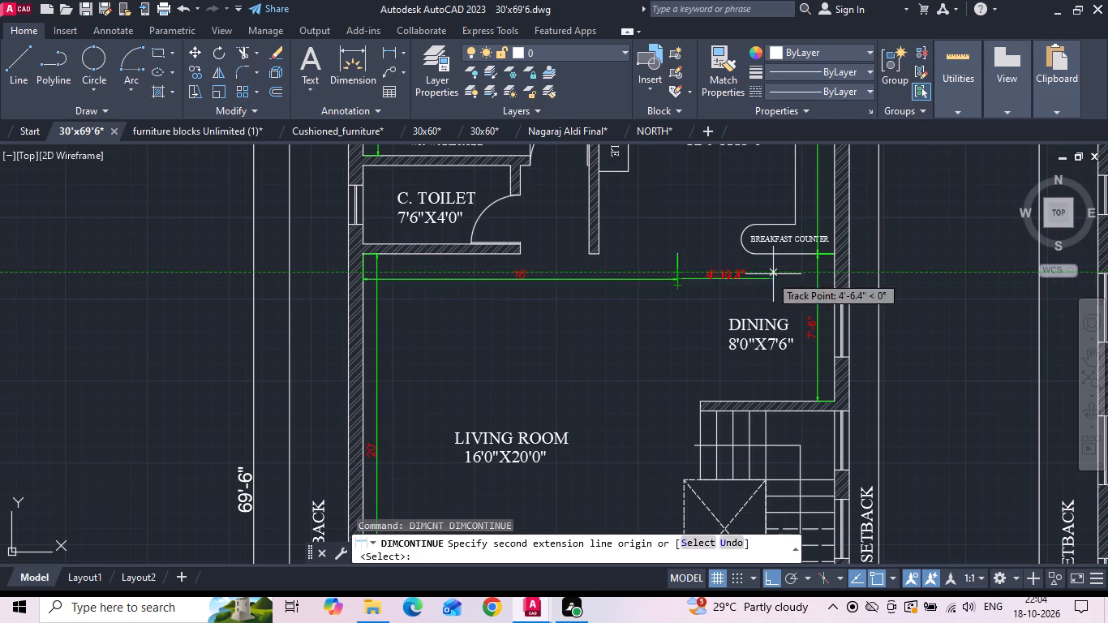
{"action": "scroll", "coordinate": [790, 269], "scroll_direction": "up", "scroll_amount": 2}
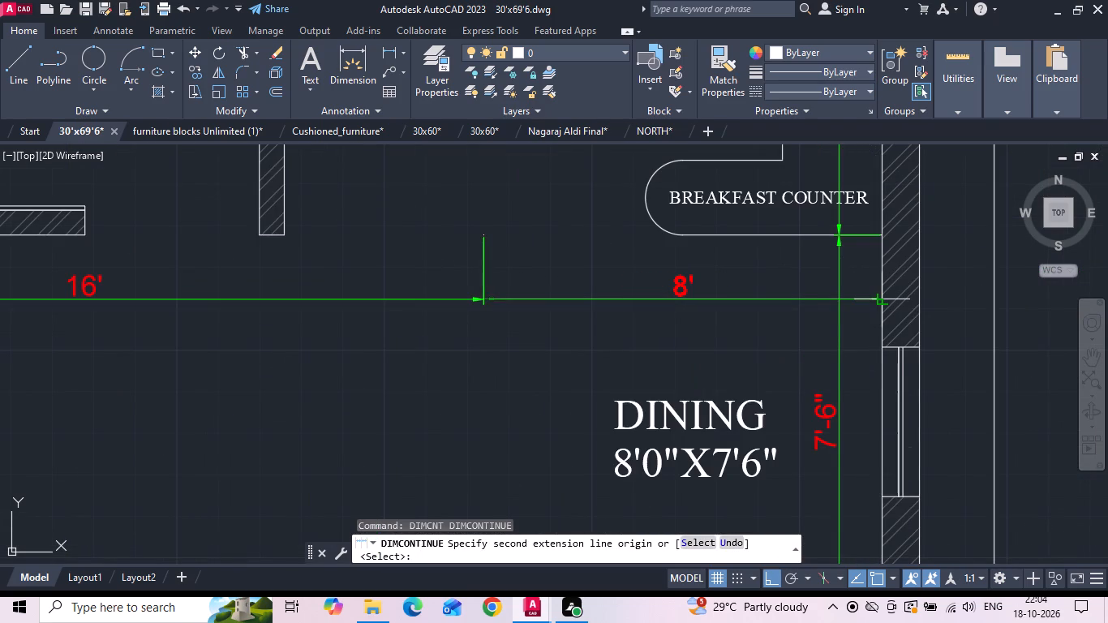
{"action": "left_click", "coordinate": [880, 297]}
{"action": "key", "text": "Escape"}
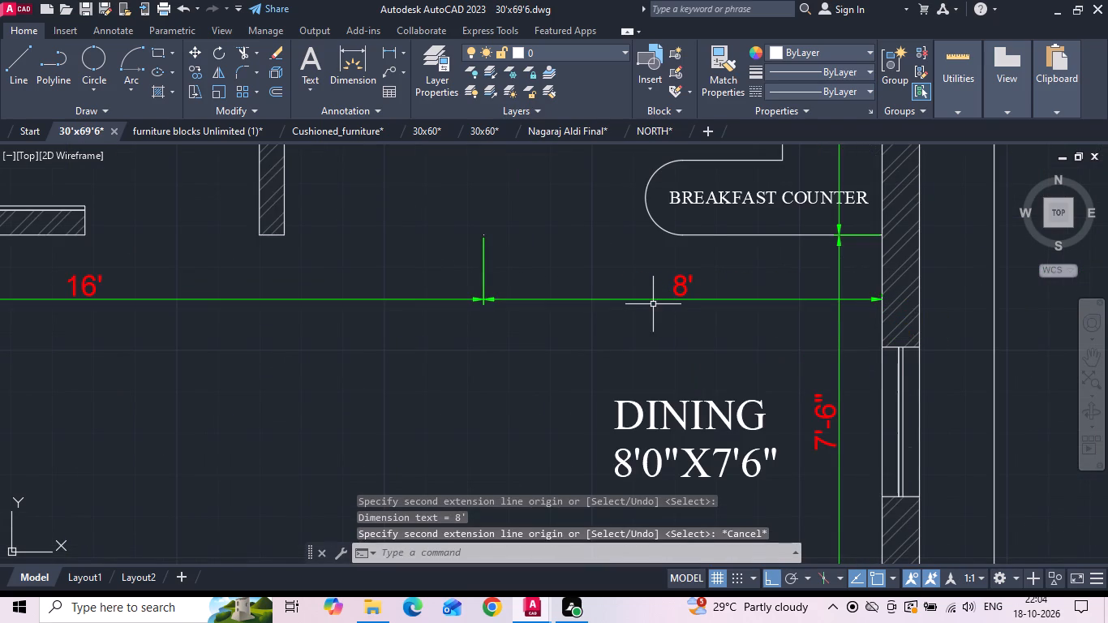
Shift the LIVING ROOM and DINING width dimension lines up together, closer to the breakfast counter and toilet wall.
{"action": "left_click", "coordinate": [609, 321]}
{"action": "left_click", "coordinate": [598, 281]}
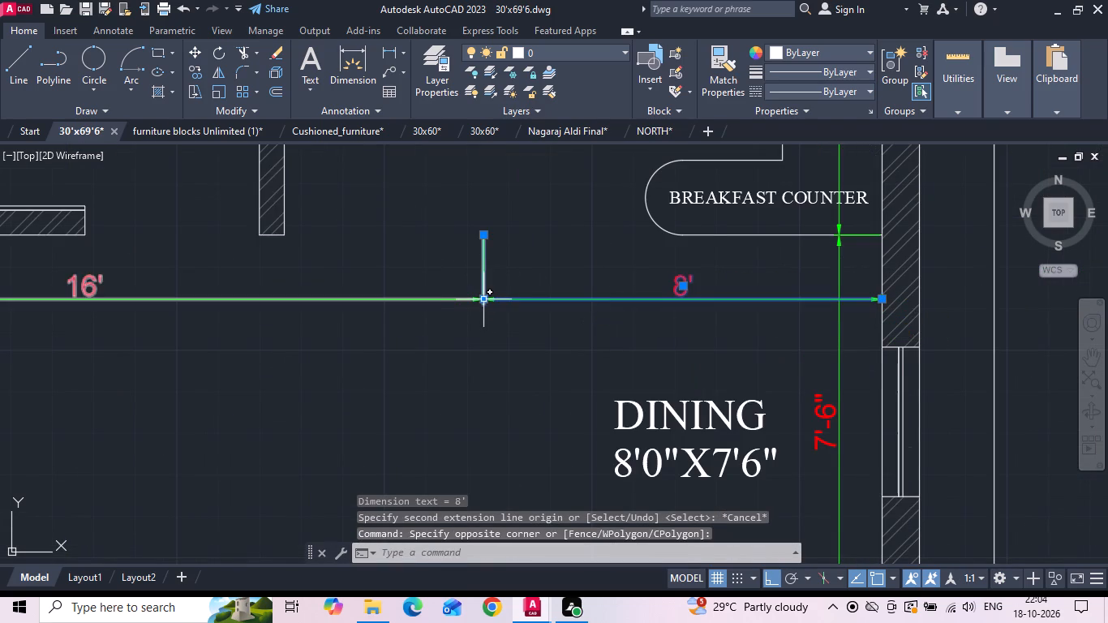
{"action": "left_click", "coordinate": [483, 303]}
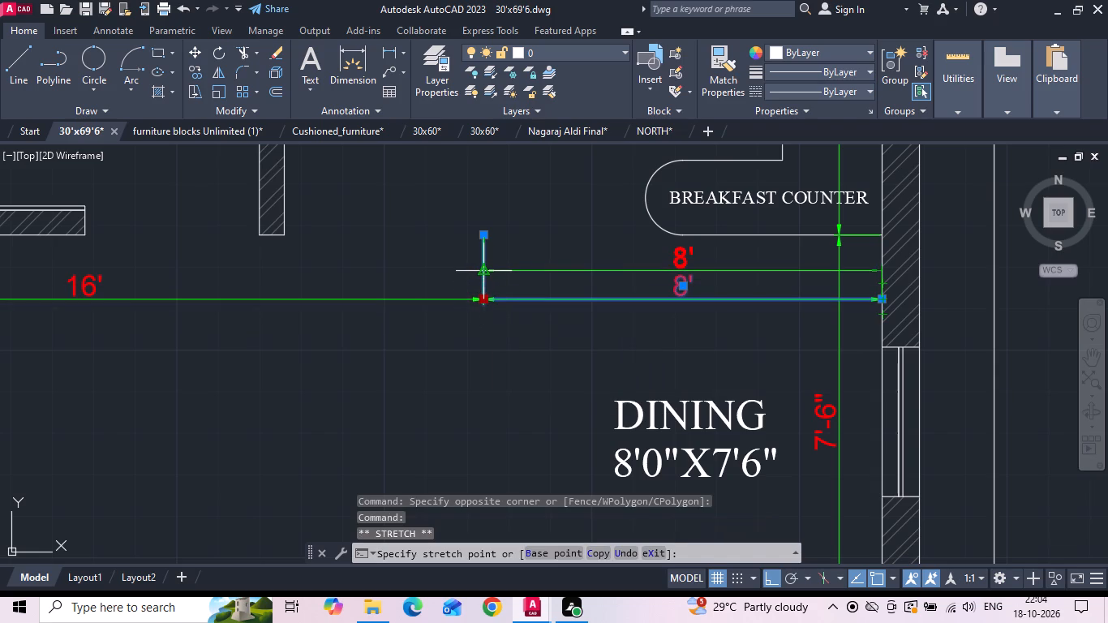
{"action": "left_click", "coordinate": [484, 267]}
{"action": "left_click", "coordinate": [427, 307]}
{"action": "left_click", "coordinate": [415, 278]}
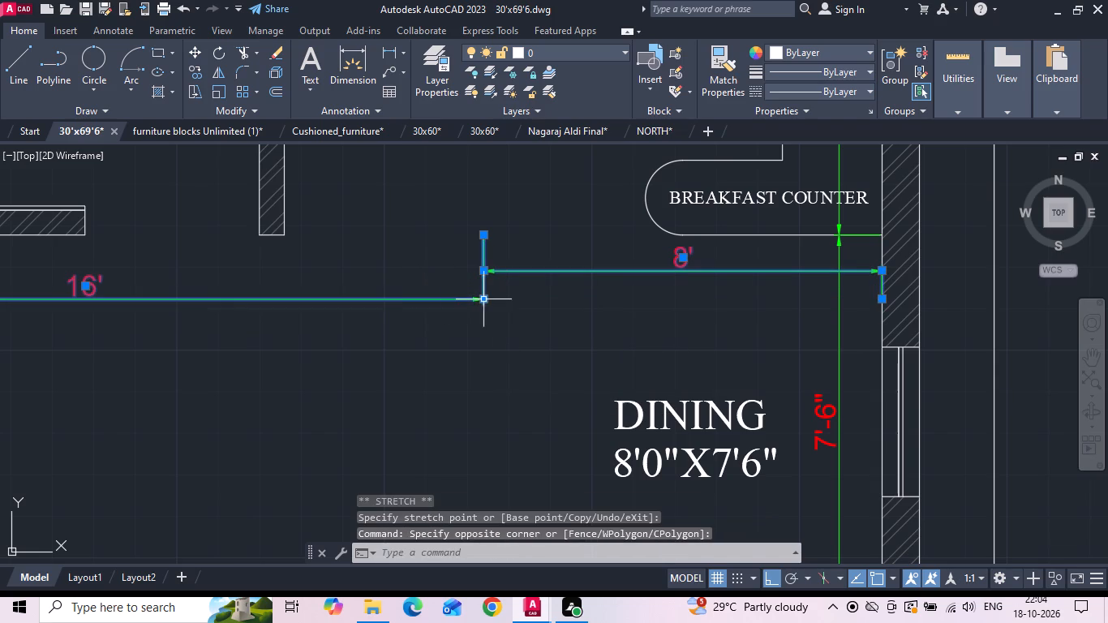
{"action": "left_click", "coordinate": [483, 303]}
{"action": "left_click", "coordinate": [489, 273]}
{"action": "key", "text": "Escape"}
Add a vertical linear dimension for the width of the stair flight beside the DINING wall, within its first tread.
{"action": "scroll", "coordinate": [505, 316], "scroll_direction": "down", "scroll_amount": 1}
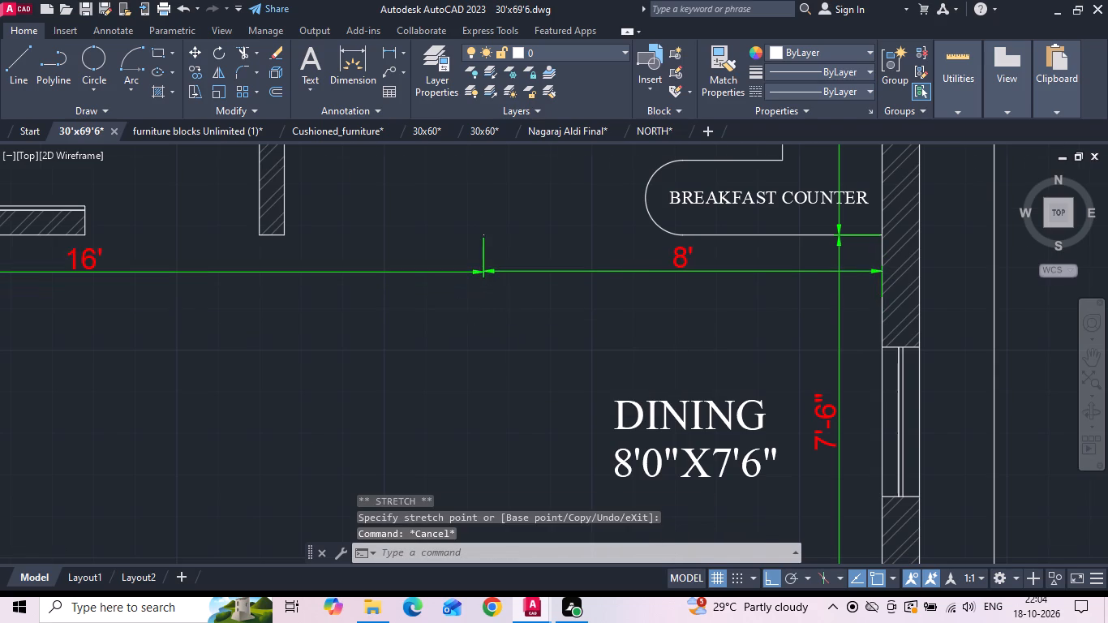
{"action": "middle_click_drag", "start_coordinate": [488, 366], "coordinate": [496, 291]}
{"action": "scroll", "coordinate": [496, 291], "scroll_direction": "down", "scroll_amount": 2}
{"action": "middle_click_drag", "start_coordinate": [480, 323], "coordinate": [448, 222]}
{"action": "scroll", "coordinate": [513, 230], "scroll_direction": "up", "scroll_amount": 2}
{"action": "left_click", "coordinate": [387, 58]}
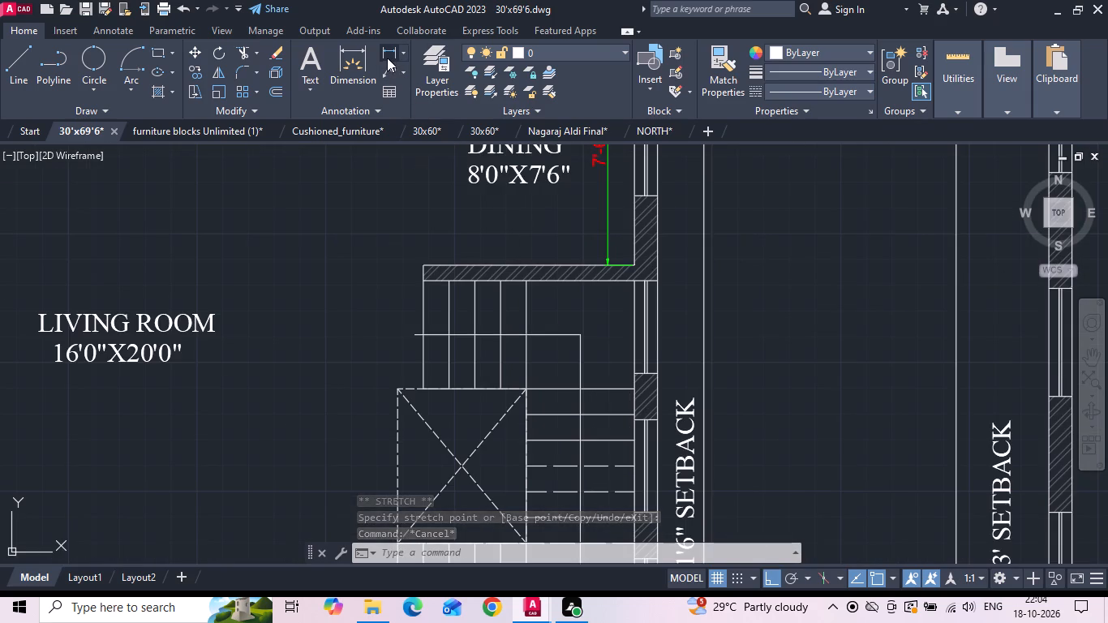
{"action": "scroll", "coordinate": [393, 307], "scroll_direction": "up", "scroll_amount": 2}
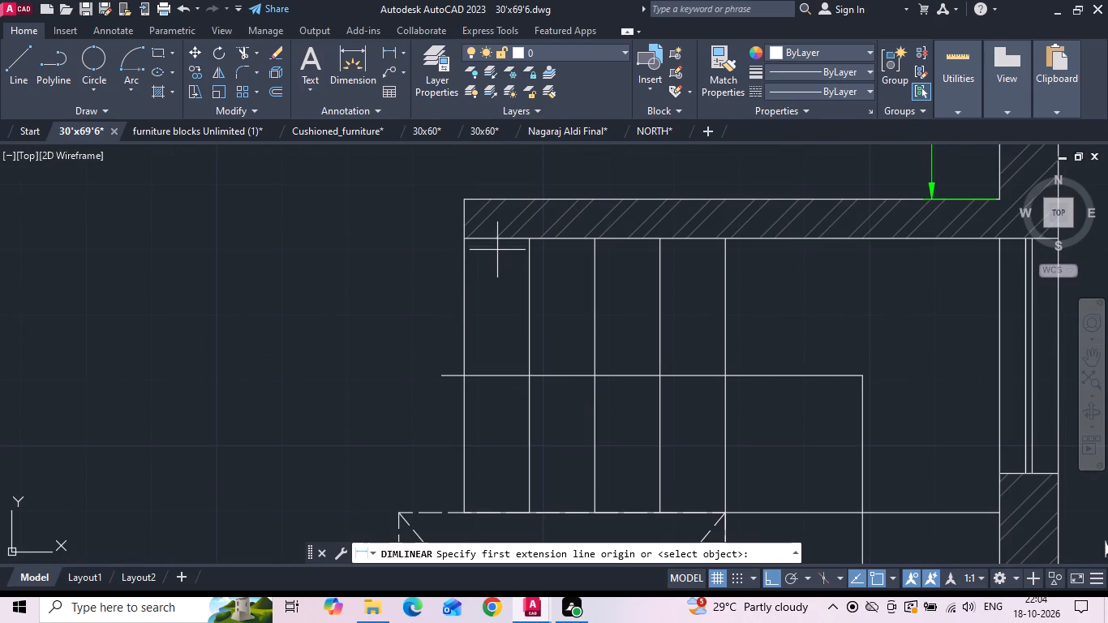
{"action": "left_click", "coordinate": [496, 244]}
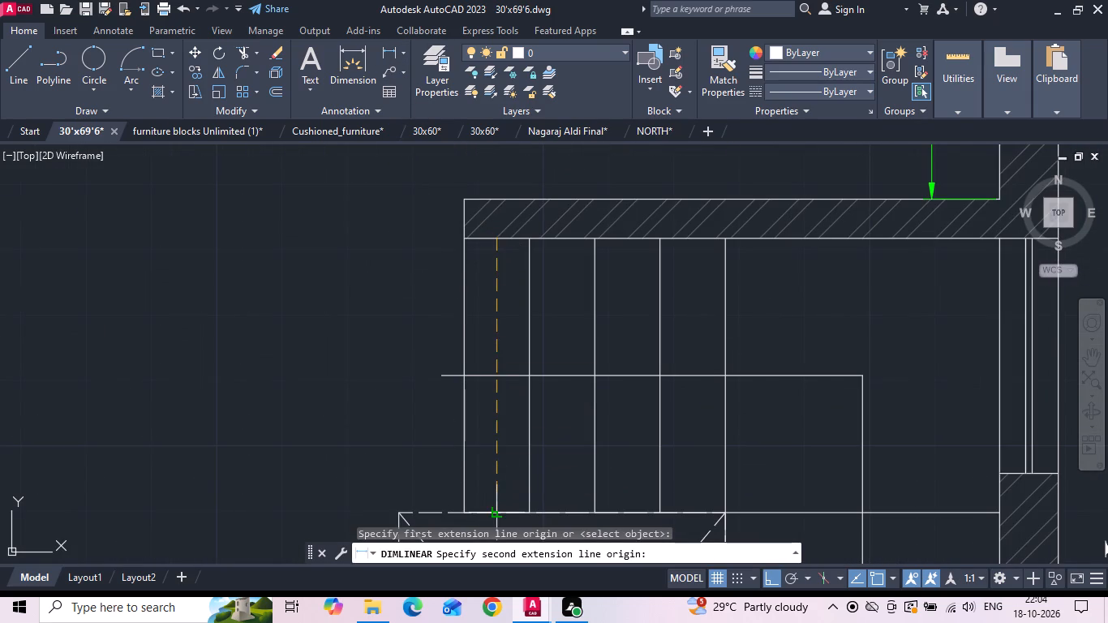
{"action": "left_click", "coordinate": [500, 514]}
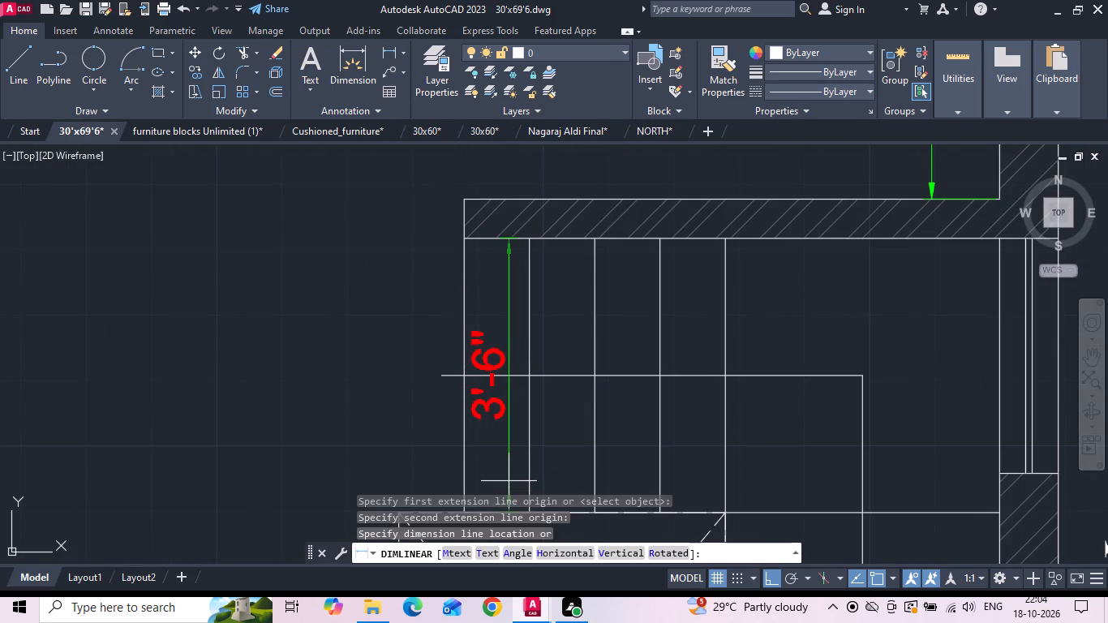
{"action": "left_click", "coordinate": [509, 481]}
Add a horizontal linear dimension for the staircase's corner landing above A. TOILET, from the last riser to the outer wall.
{"action": "scroll", "coordinate": [343, 195], "scroll_direction": "down", "scroll_amount": 2}
{"action": "middle_click_drag", "start_coordinate": [414, 337], "coordinate": [423, 212]}
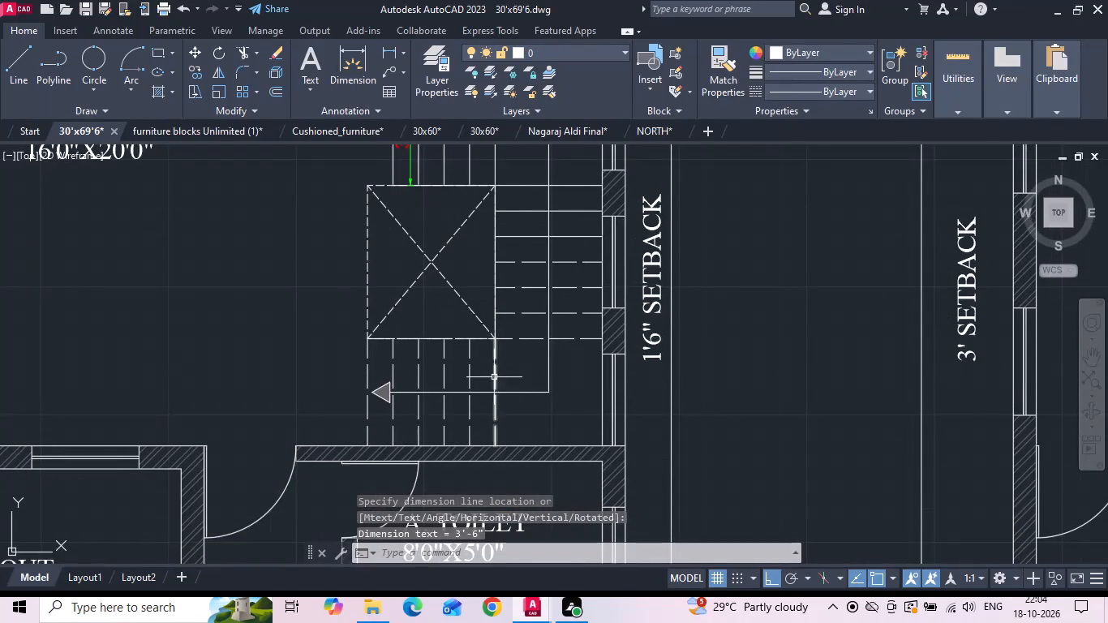
{"action": "key", "text": "space"}
{"action": "scroll", "coordinate": [509, 422], "scroll_direction": "up", "scroll_amount": 1}
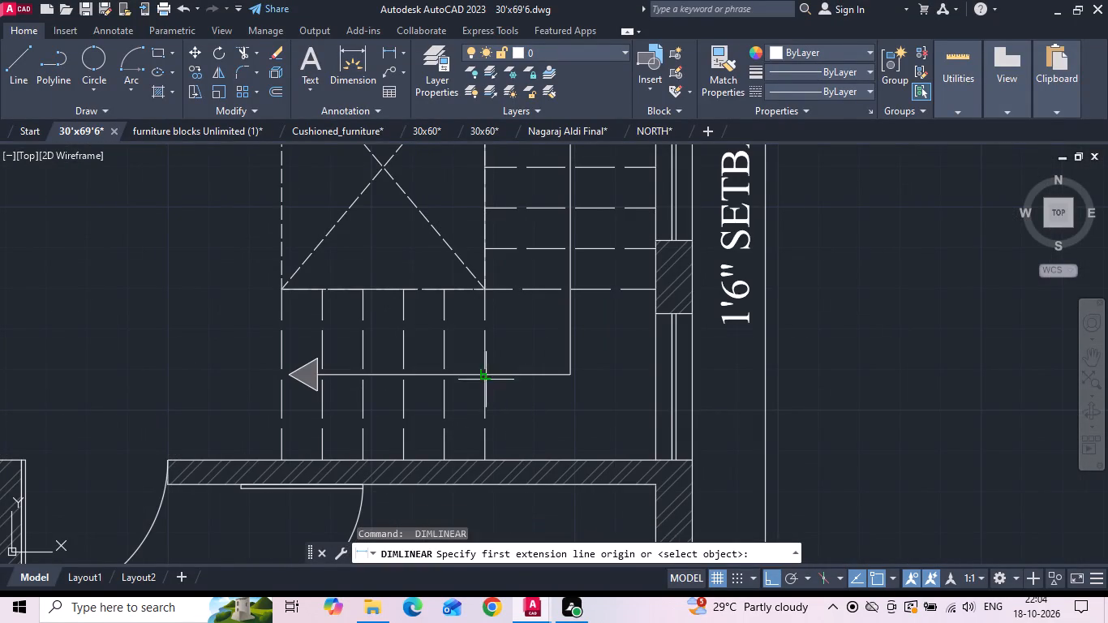
{"action": "left_click", "coordinate": [486, 380]}
{"action": "left_click", "coordinate": [658, 376]}
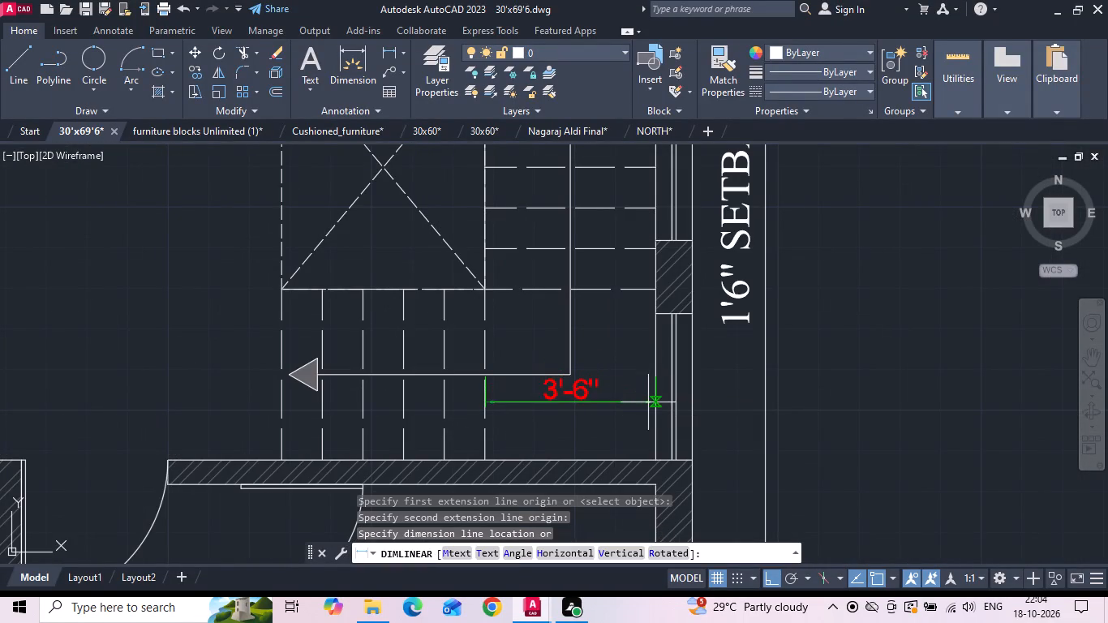
{"action": "left_click", "coordinate": [648, 404]}
{"action": "scroll", "coordinate": [500, 263], "scroll_direction": "down", "scroll_amount": 2}
{"action": "middle_click_drag", "start_coordinate": [493, 381], "coordinate": [493, 300]}
{"action": "scroll", "coordinate": [545, 360], "scroll_direction": "up", "scroll_amount": 1}
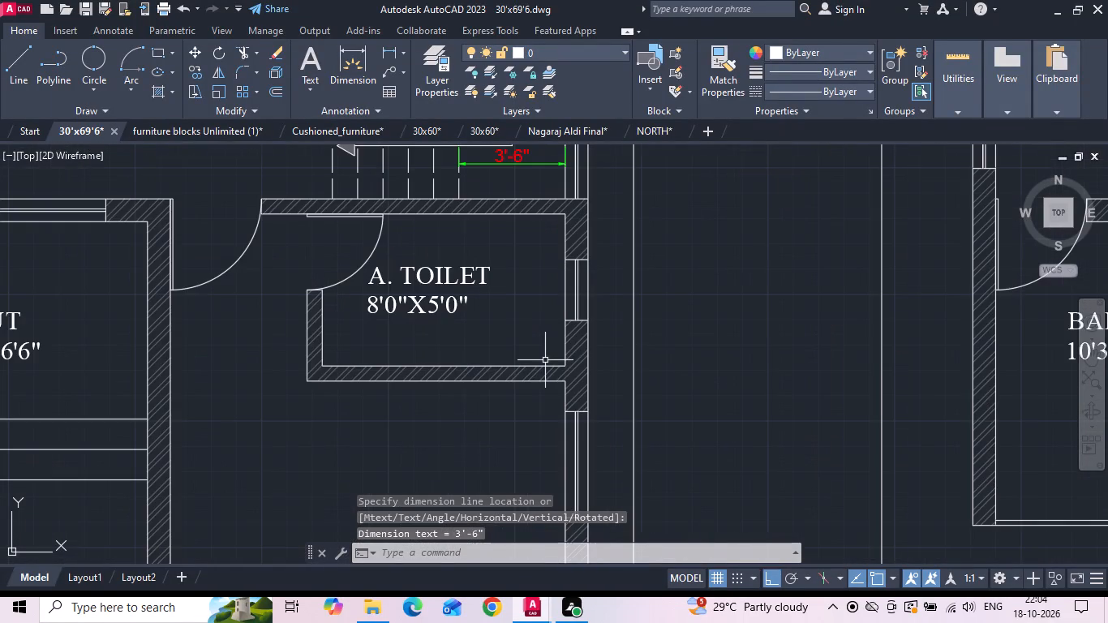
Add QDIM quick dimensions inside the ground-floor A. TOILET: width above its bedroom-side wall and length beside the outer window wall.
{"action": "key", "text": "Escape"}
{"action": "key", "text": "q"}
{"action": "key", "text": "d"}
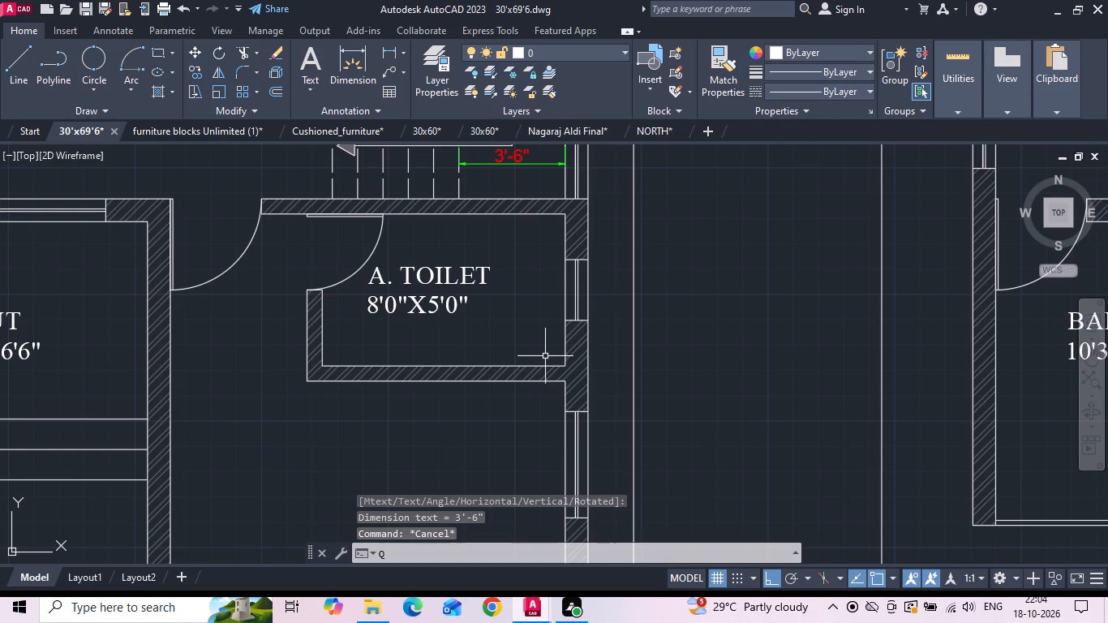
{"action": "type", "text": "IM"}
{"action": "key", "text": "space"}
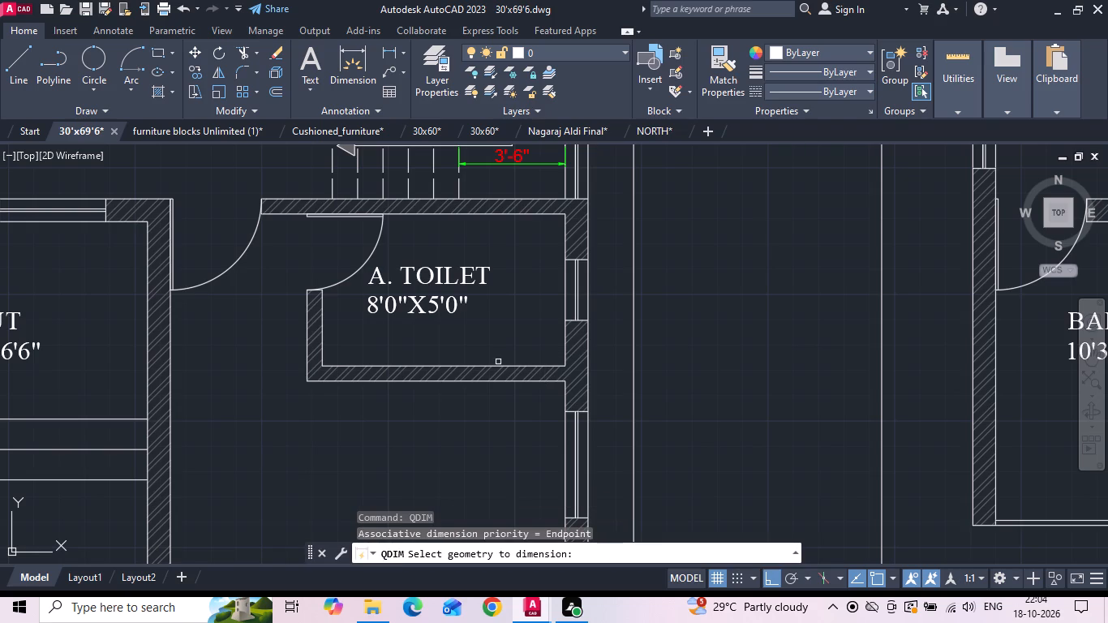
{"action": "left_click", "coordinate": [498, 365]}
{"action": "key", "text": "space"}
{"action": "left_click", "coordinate": [505, 349]}
{"action": "key", "text": "space"}
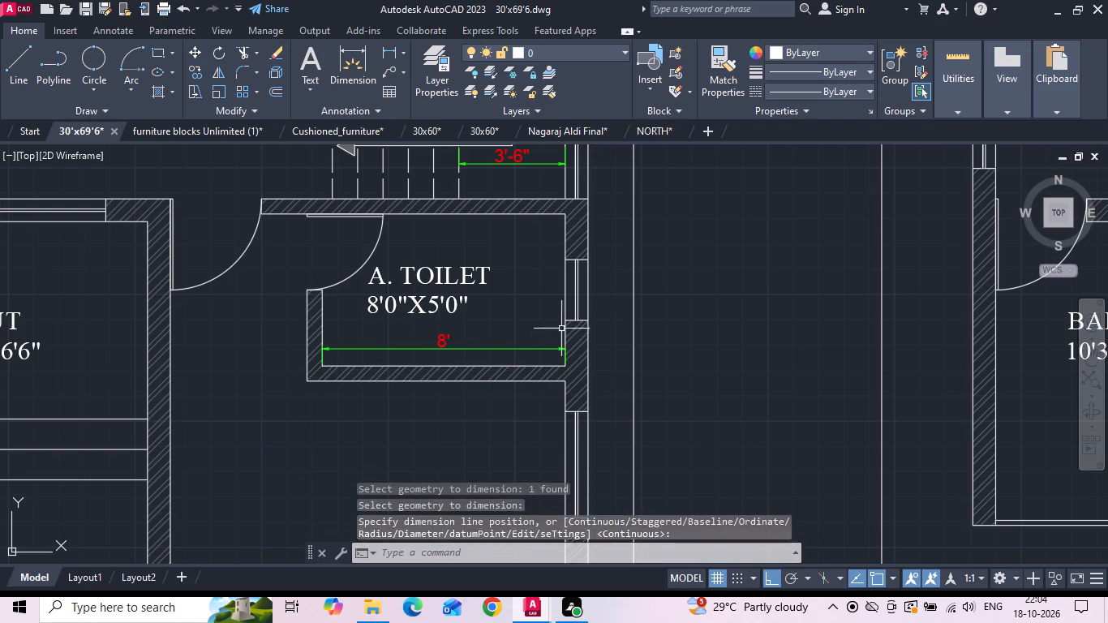
{"action": "left_click", "coordinate": [566, 305]}
{"action": "key", "text": "space"}
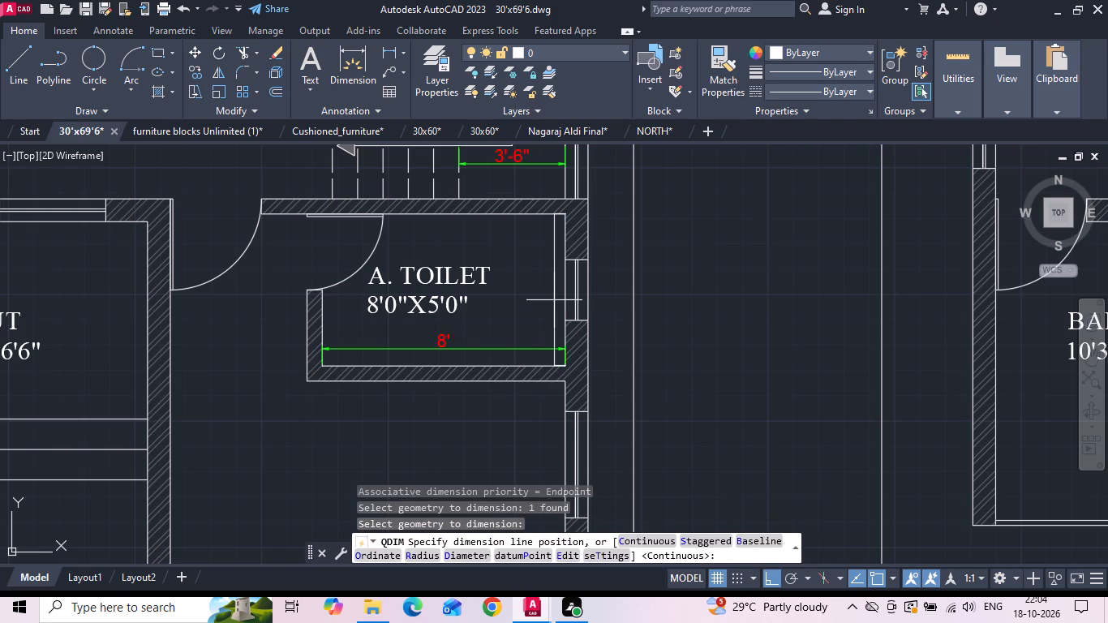
{"action": "left_click", "coordinate": [551, 302]}
{"action": "scroll", "coordinate": [470, 257], "scroll_direction": "down", "scroll_amount": 1}
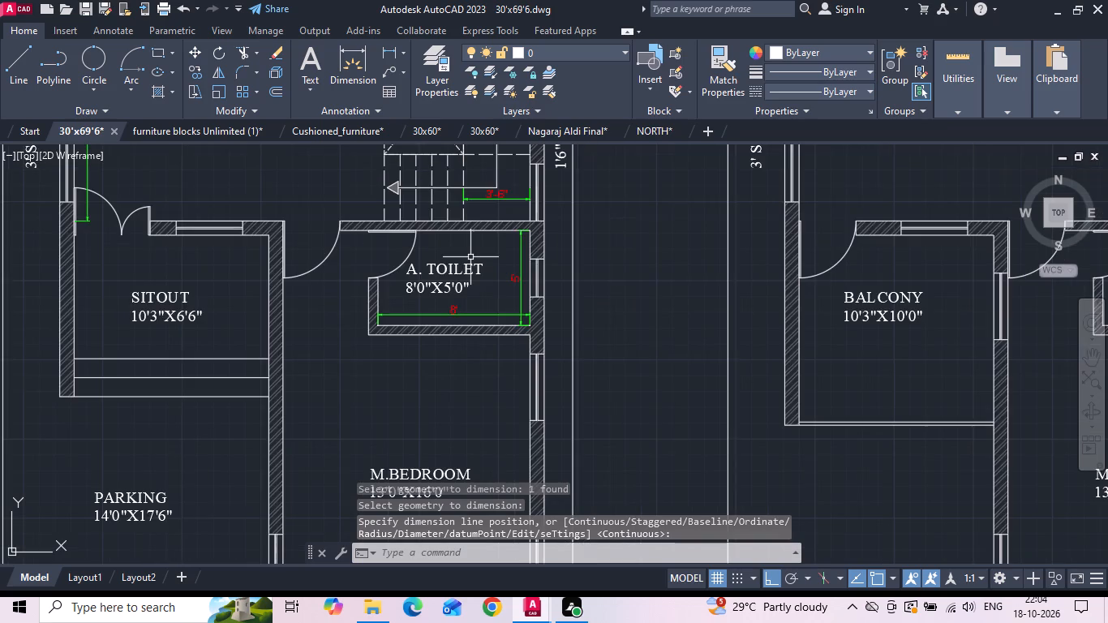
{"action": "scroll", "coordinate": [470, 257], "scroll_direction": "down", "scroll_amount": 1}
{"action": "scroll", "coordinate": [280, 262], "scroll_direction": "up", "scroll_amount": 1}
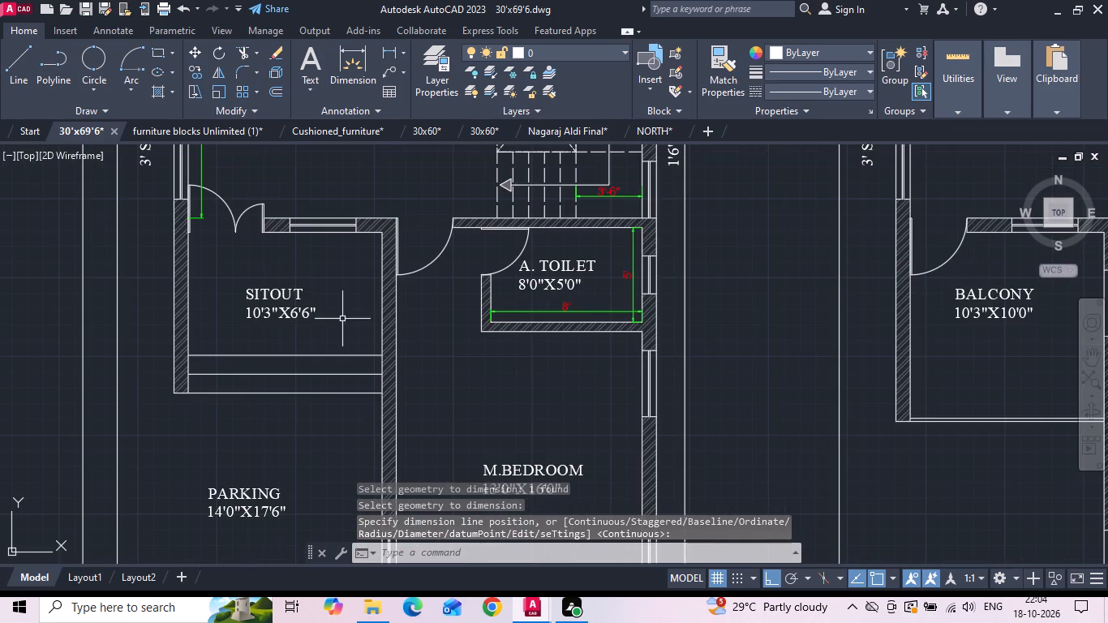
{"action": "key", "text": "space"}
{"action": "key", "text": "Escape"}
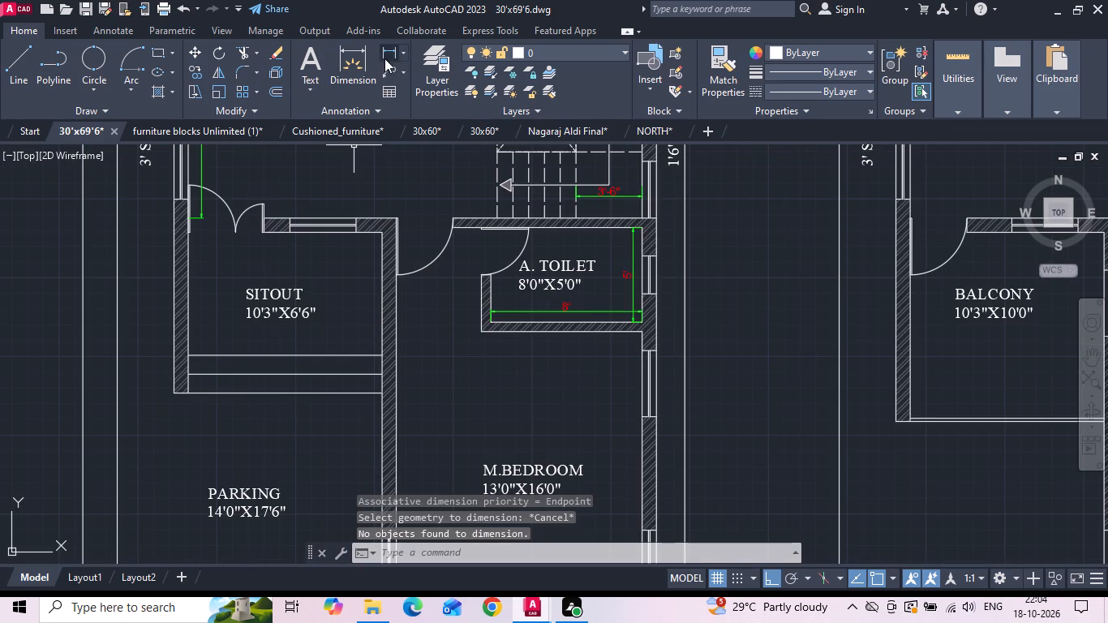
Add a vertical linear dimension for the SITOUT depth, from its inner wall corner to the first step line, beside the M.BEDROOM-side wall.
{"action": "left_click", "coordinate": [387, 50]}
{"action": "scroll", "coordinate": [371, 243], "scroll_direction": "up", "scroll_amount": 2}
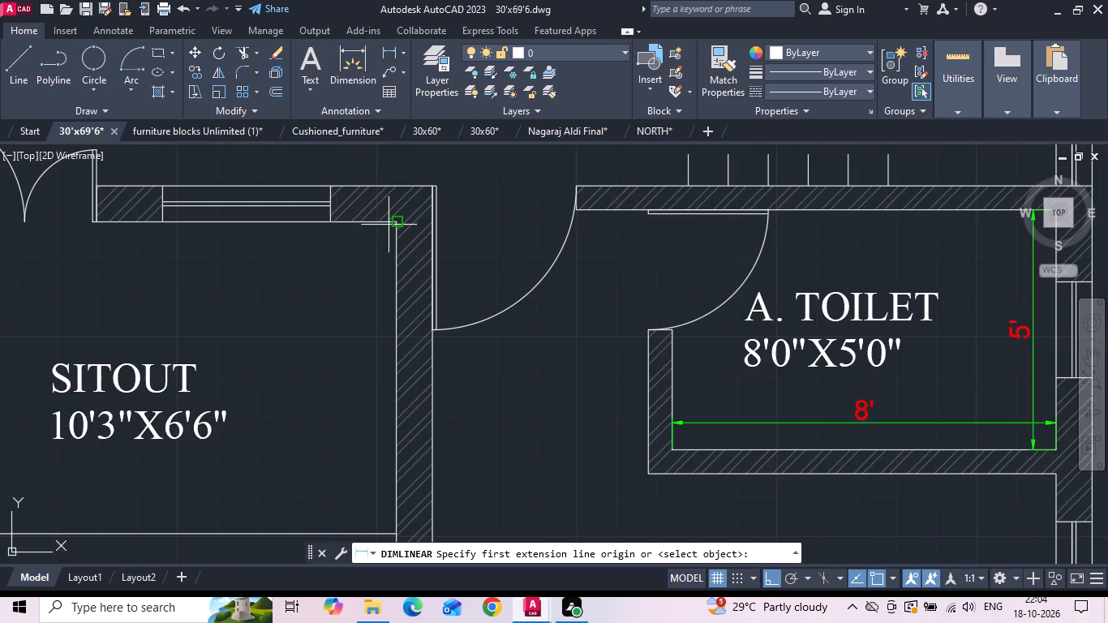
{"action": "left_click", "coordinate": [394, 224]}
{"action": "scroll", "coordinate": [397, 227], "scroll_direction": "down", "scroll_amount": 1}
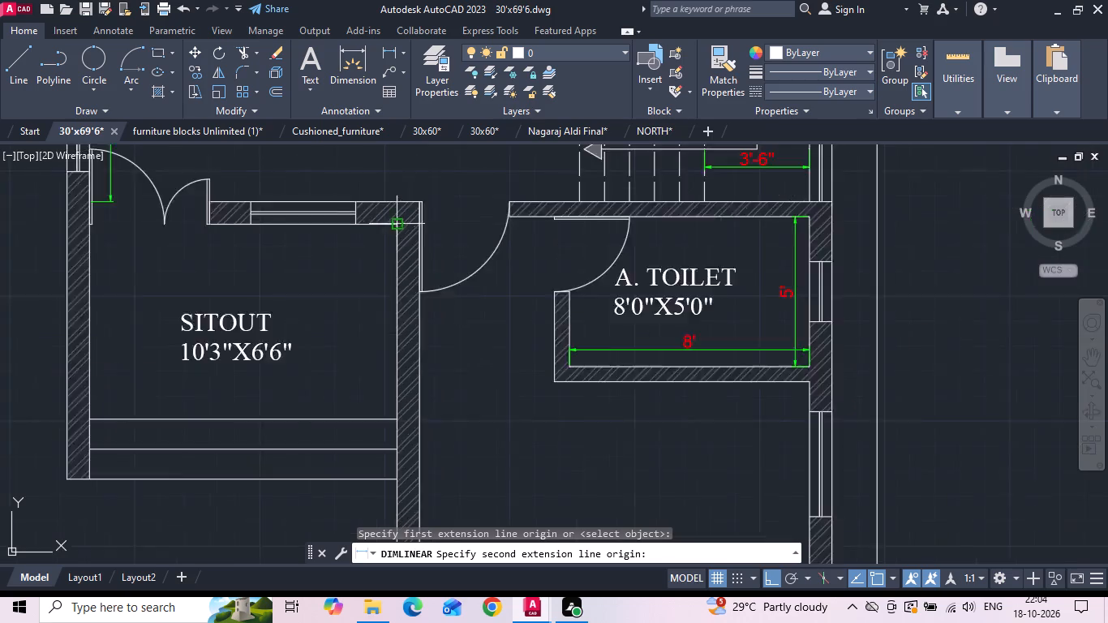
{"action": "scroll", "coordinate": [397, 228], "scroll_direction": "down", "scroll_amount": 1}
{"action": "left_click", "coordinate": [401, 347]}
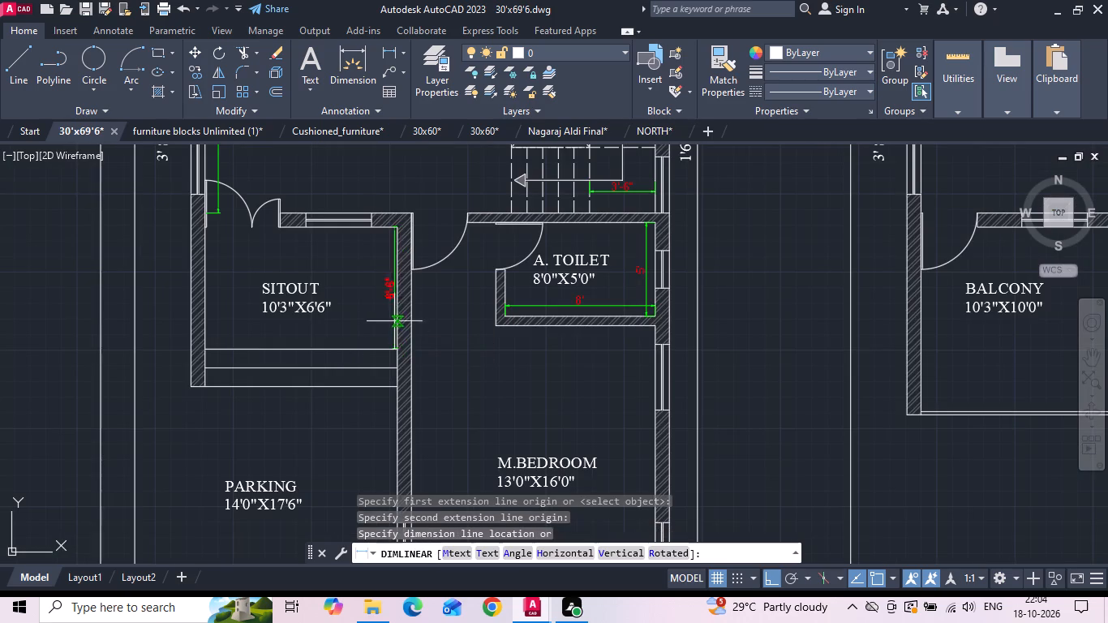
{"action": "scroll", "coordinate": [390, 307], "scroll_direction": "up", "scroll_amount": 2}
{"action": "scroll", "coordinate": [387, 307], "scroll_direction": "down", "scroll_amount": 1}
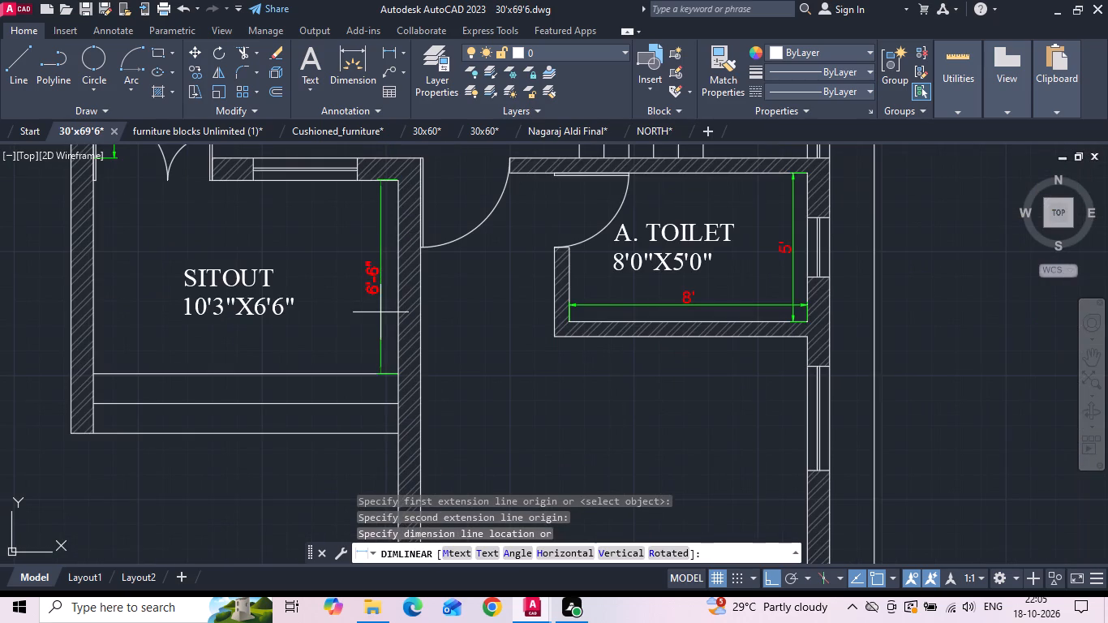
{"action": "left_click", "coordinate": [380, 312]}
Add a horizontal linear dimension for the SITOUT width between its side walls, just inside the entrance door and window wall.
{"action": "middle_click_drag", "start_coordinate": [346, 219], "coordinate": [367, 263]}
{"action": "left_click", "coordinate": [386, 49]}
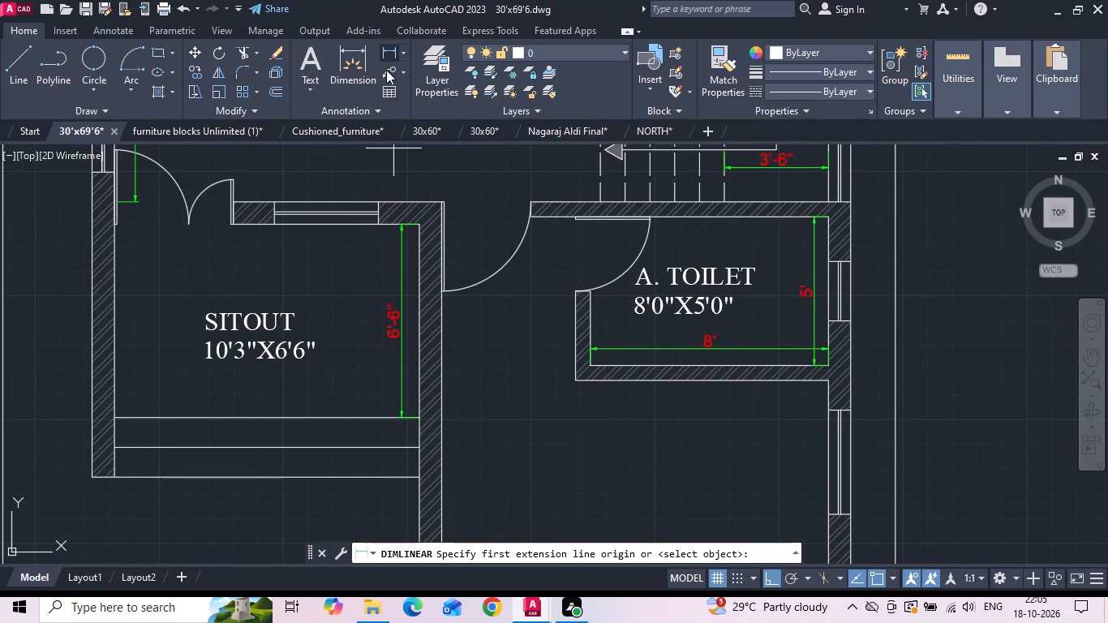
{"action": "scroll", "coordinate": [395, 166], "scroll_direction": "up", "scroll_amount": 2}
{"action": "left_click", "coordinate": [455, 315]}
{"action": "scroll", "coordinate": [447, 317], "scroll_direction": "down", "scroll_amount": 1}
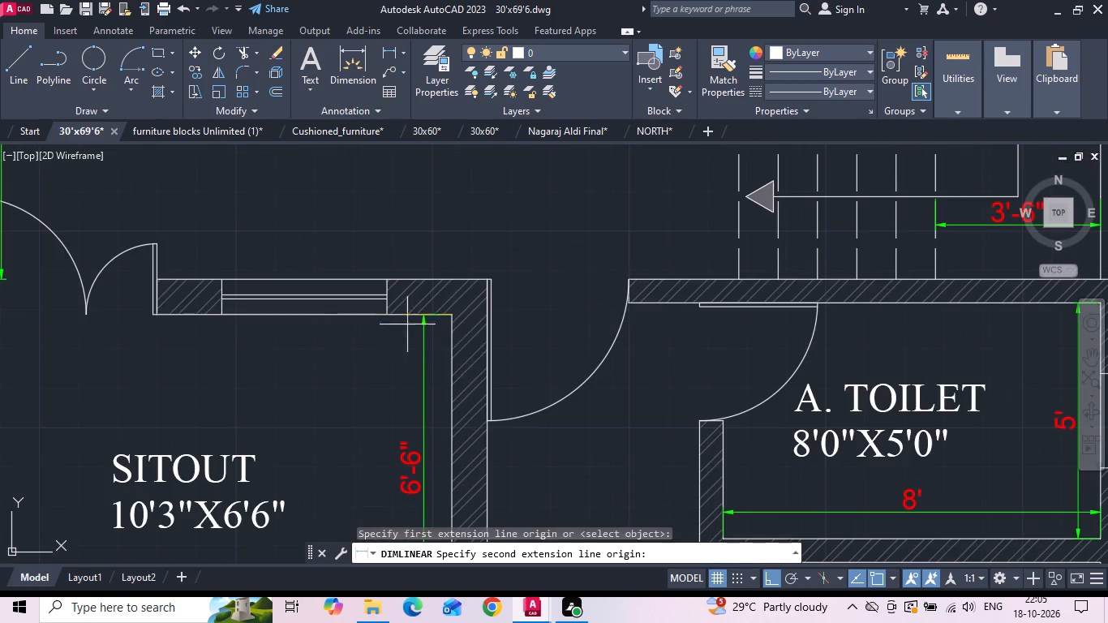
{"action": "middle_click_drag", "start_coordinate": [125, 324], "coordinate": [377, 322]}
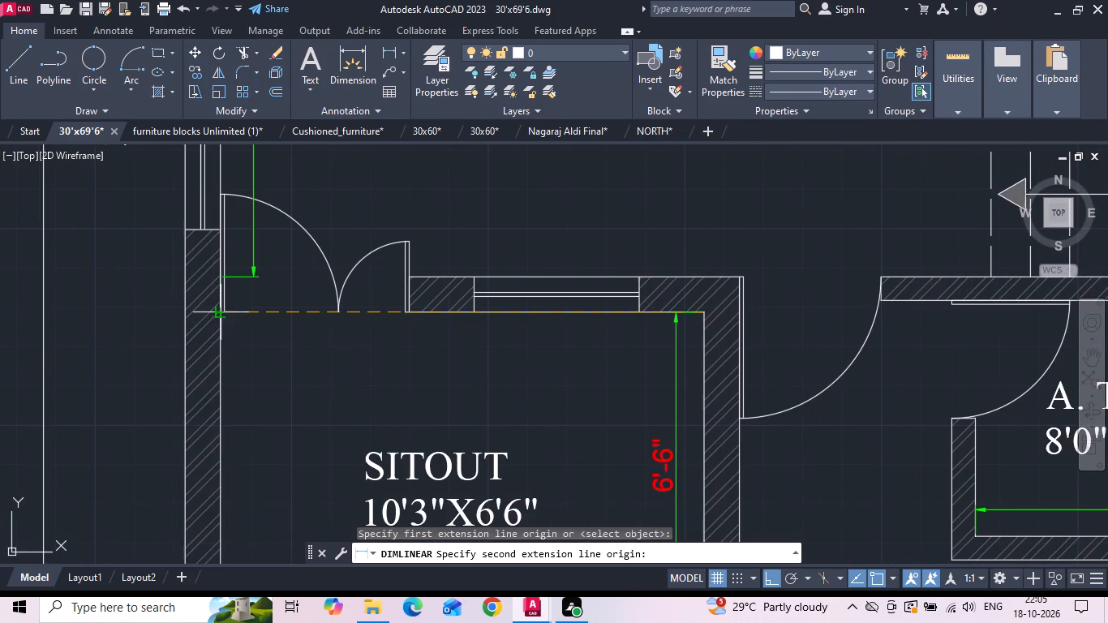
{"action": "left_click", "coordinate": [220, 316]}
{"action": "left_click", "coordinate": [248, 342]}
{"action": "scroll", "coordinate": [221, 262], "scroll_direction": "down", "scroll_amount": 3}
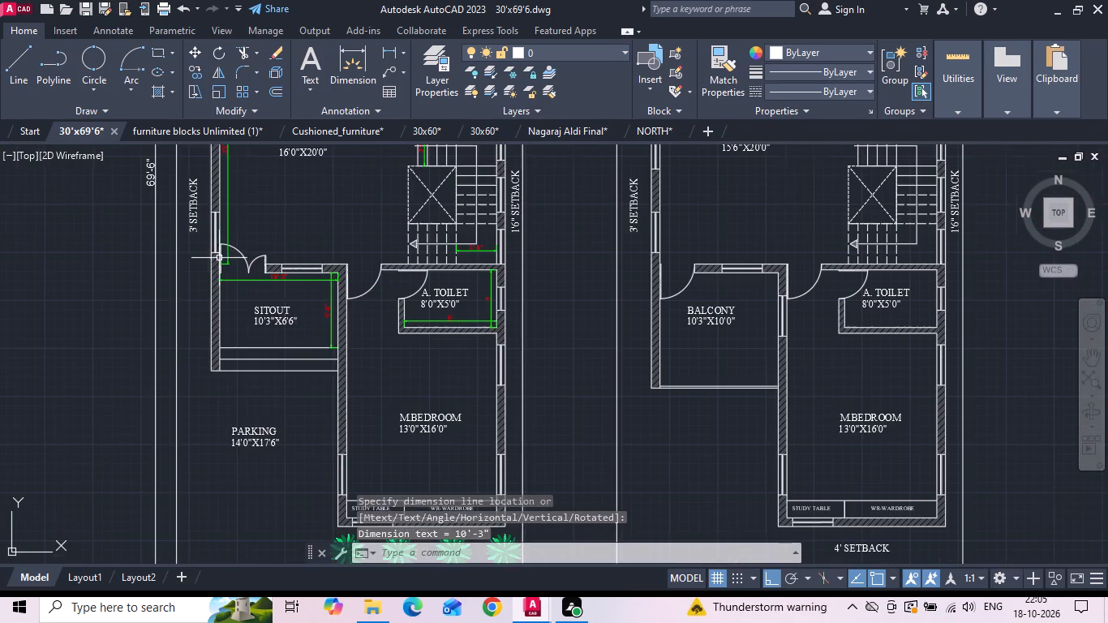
Add QDIM dimensions in the ground-floor M.BEDROOM: width along the study table and wardrobe front, length beside the outer window wall.
{"action": "middle_click_drag", "start_coordinate": [341, 414], "coordinate": [336, 332]}
{"action": "scroll", "coordinate": [410, 302], "scroll_direction": "up", "scroll_amount": 1}
{"action": "scroll", "coordinate": [410, 302], "scroll_direction": "down", "scroll_amount": 1}
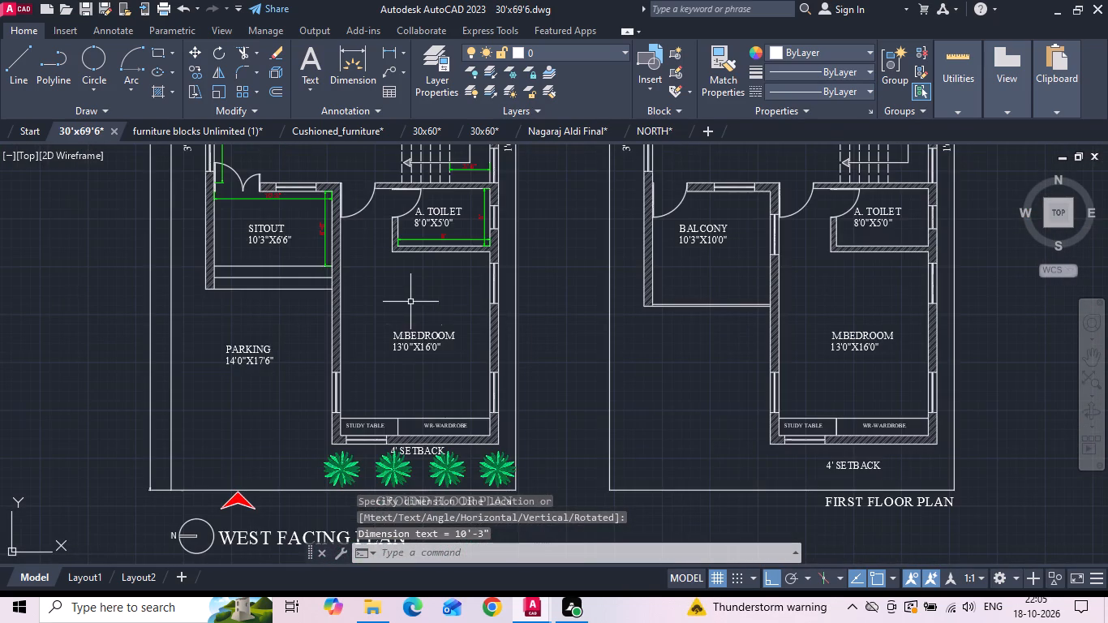
{"action": "type", "text": "QDIM"}
{"action": "key", "text": "space"}
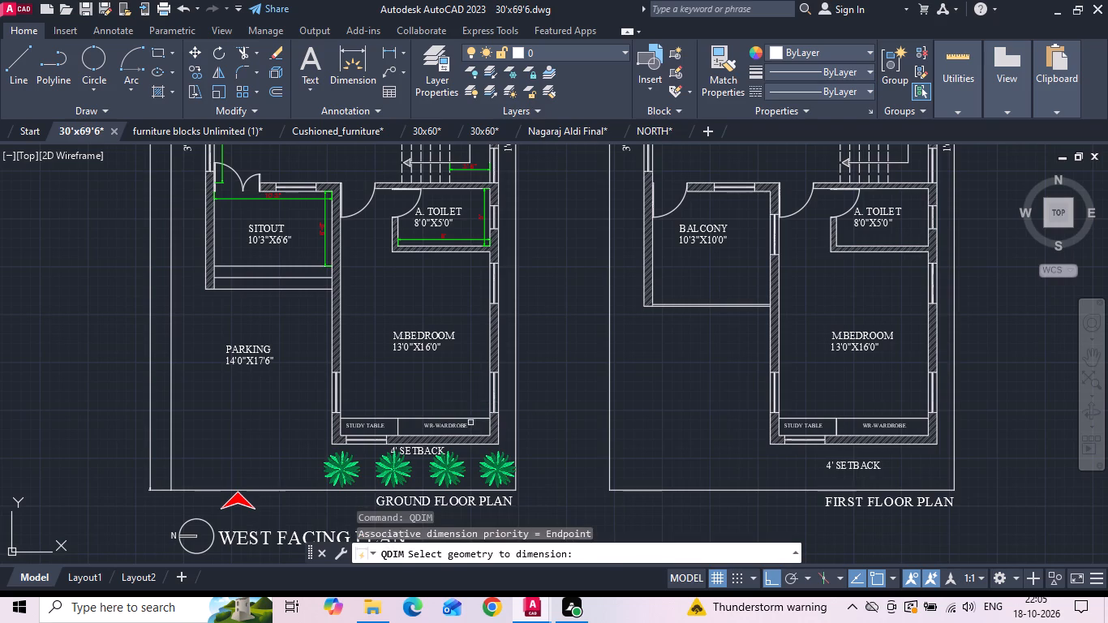
{"action": "scroll", "coordinate": [409, 445], "scroll_direction": "up", "scroll_amount": 1}
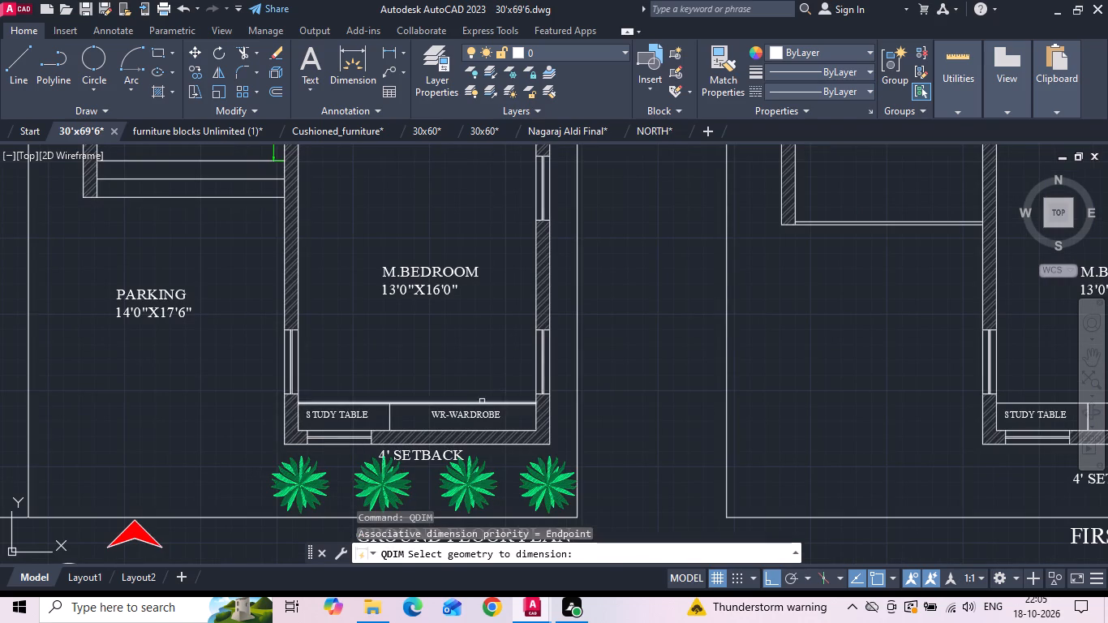
{"action": "left_click", "coordinate": [456, 403]}
{"action": "key", "text": "space"}
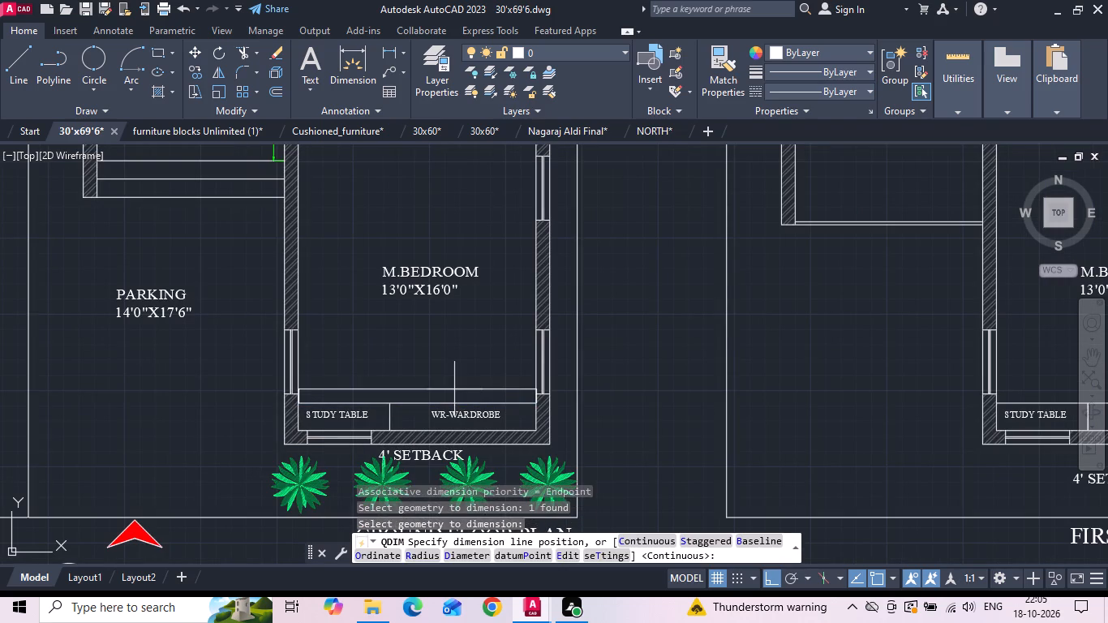
{"action": "left_click", "coordinate": [454, 389]}
{"action": "key", "text": "space"}
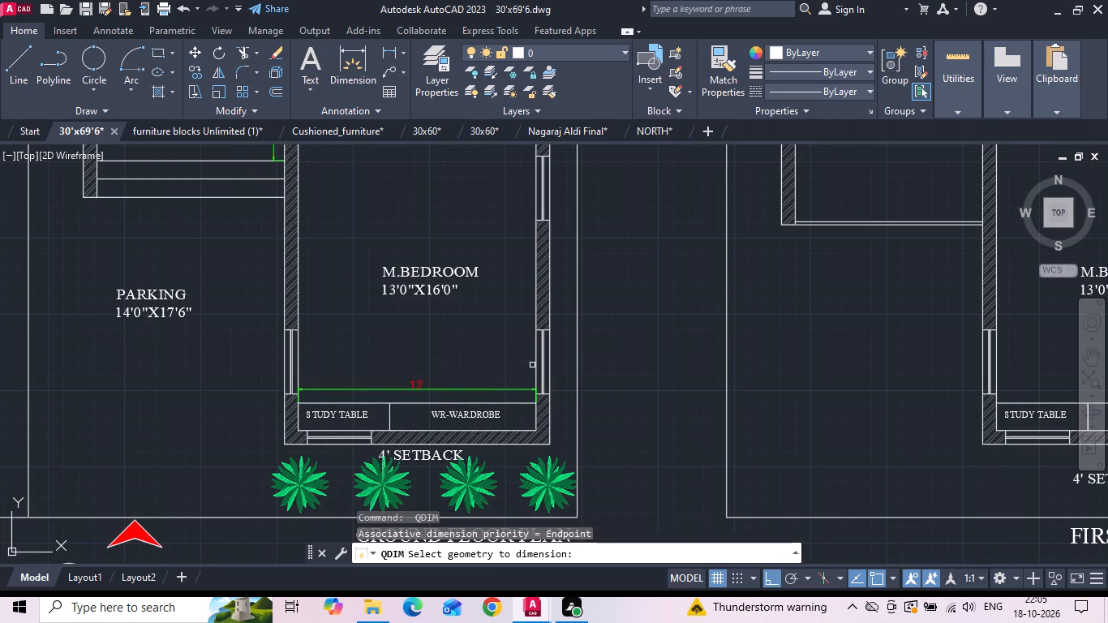
{"action": "left_click", "coordinate": [535, 367]}
{"action": "key", "text": "space"}
{"action": "left_click", "coordinate": [522, 346]}
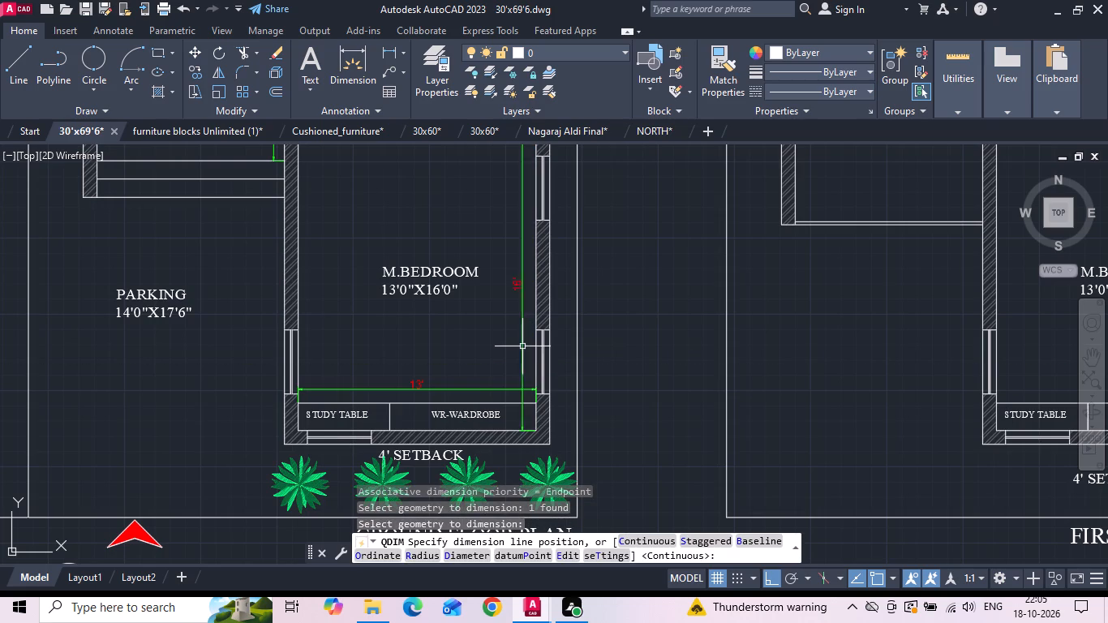
Add QDIM dimensions in the first-floor M.BEDROOM: width along the study table and wardrobe front, length beside the outer window wall.
{"action": "scroll", "coordinate": [317, 350], "scroll_direction": "down", "scroll_amount": 2}
{"action": "scroll", "coordinate": [651, 350], "scroll_direction": "up", "scroll_amount": 1}
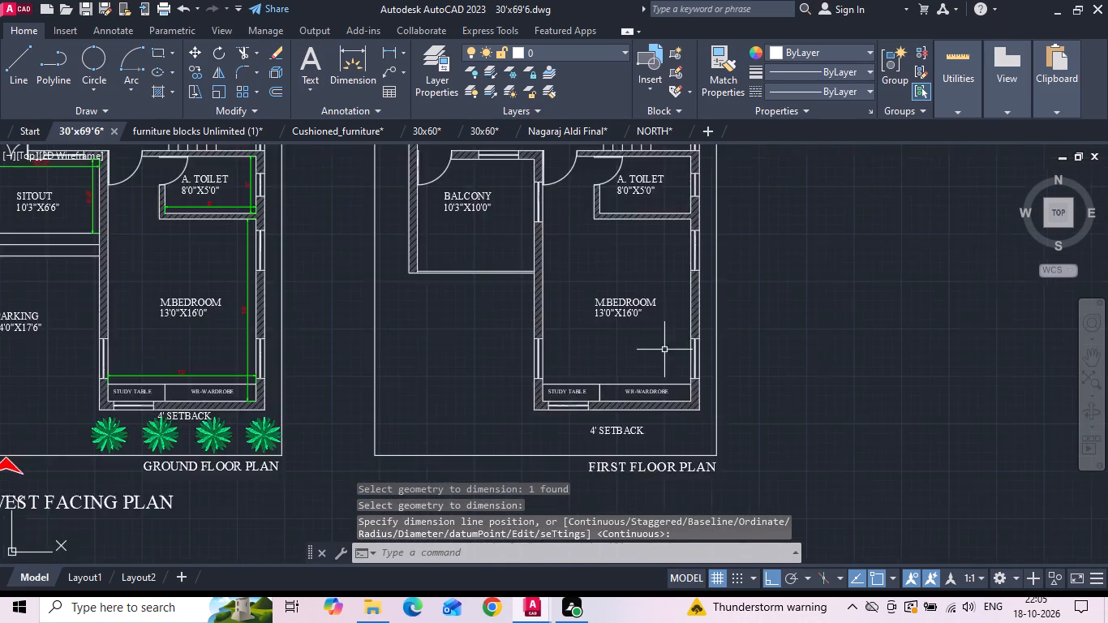
{"action": "scroll", "coordinate": [664, 350], "scroll_direction": "up", "scroll_amount": 2}
{"action": "key", "text": "space"}
{"action": "middle_click_drag", "start_coordinate": [539, 453], "coordinate": [528, 424]}
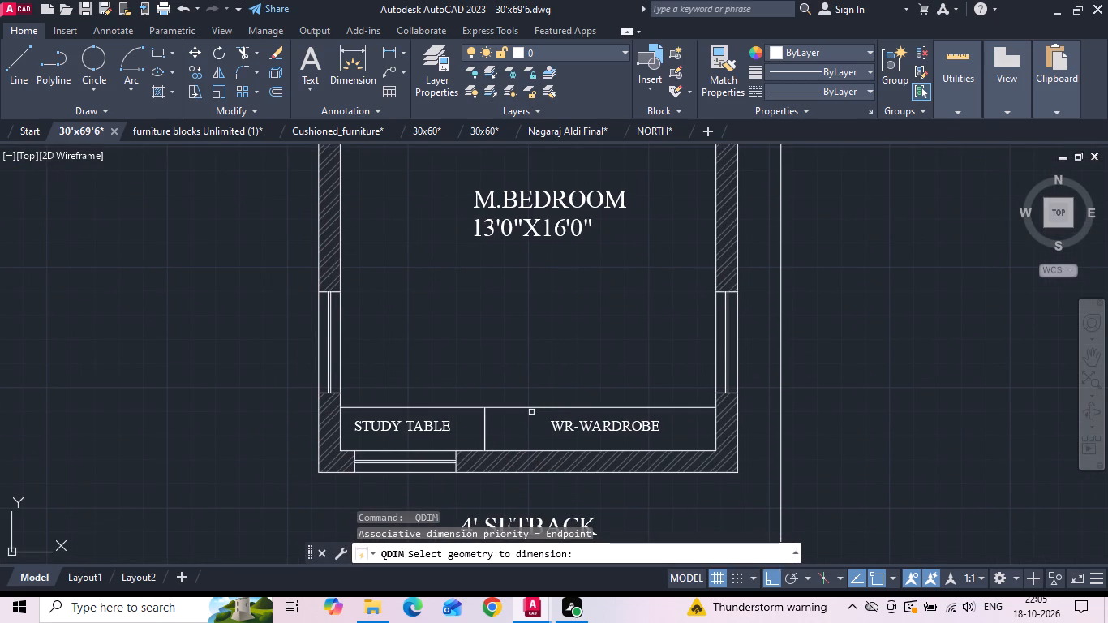
{"action": "left_click", "coordinate": [532, 409]}
{"action": "key", "text": "space"}
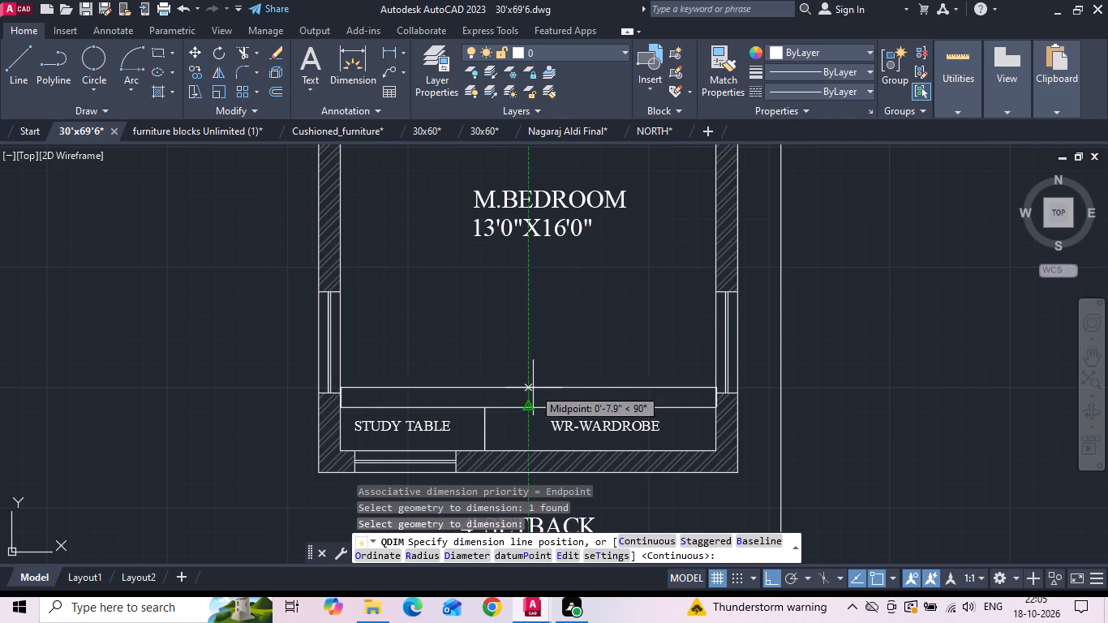
{"action": "left_click", "coordinate": [534, 385]}
{"action": "key", "text": "space"}
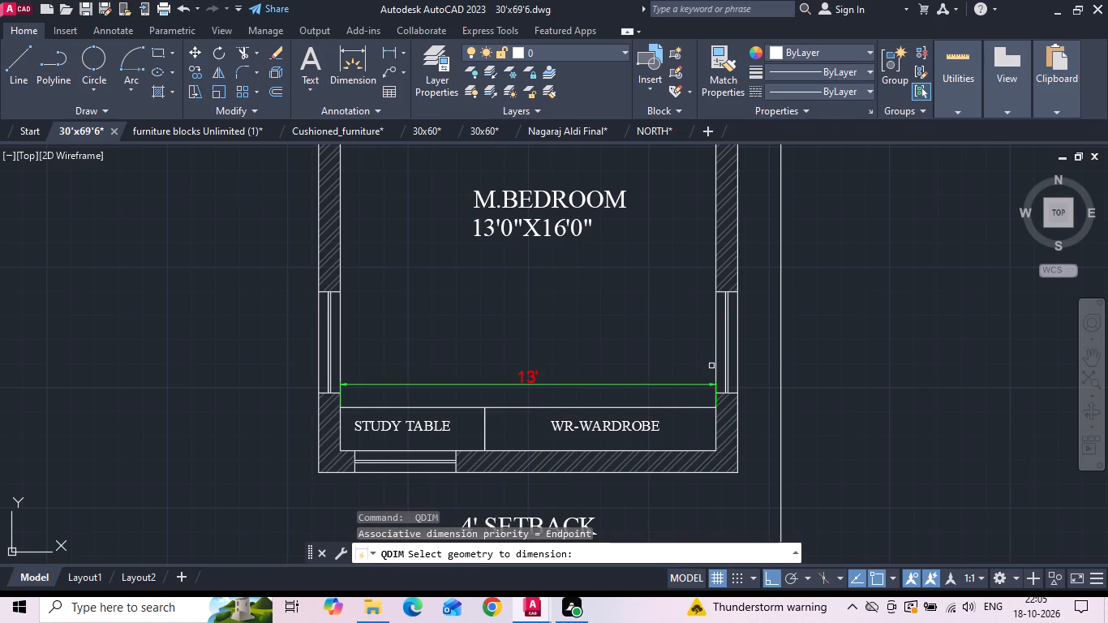
{"action": "left_click", "coordinate": [716, 369]}
{"action": "key", "text": "space"}
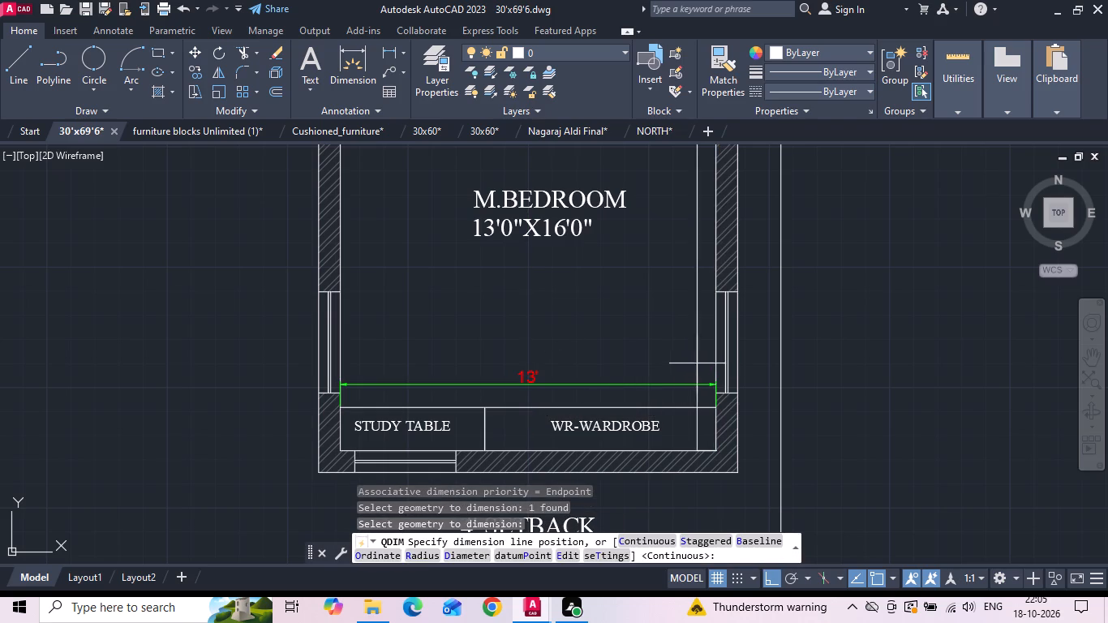
{"action": "left_click", "coordinate": [693, 360]}
Add QDIM dimensions inside the first-floor A. TOILET: width above its bedroom-side wall and length beside the outer window wall.
{"action": "scroll", "coordinate": [615, 427], "scroll_direction": "down", "scroll_amount": 2}
{"action": "middle_click_drag", "start_coordinate": [589, 293], "coordinate": [592, 367]}
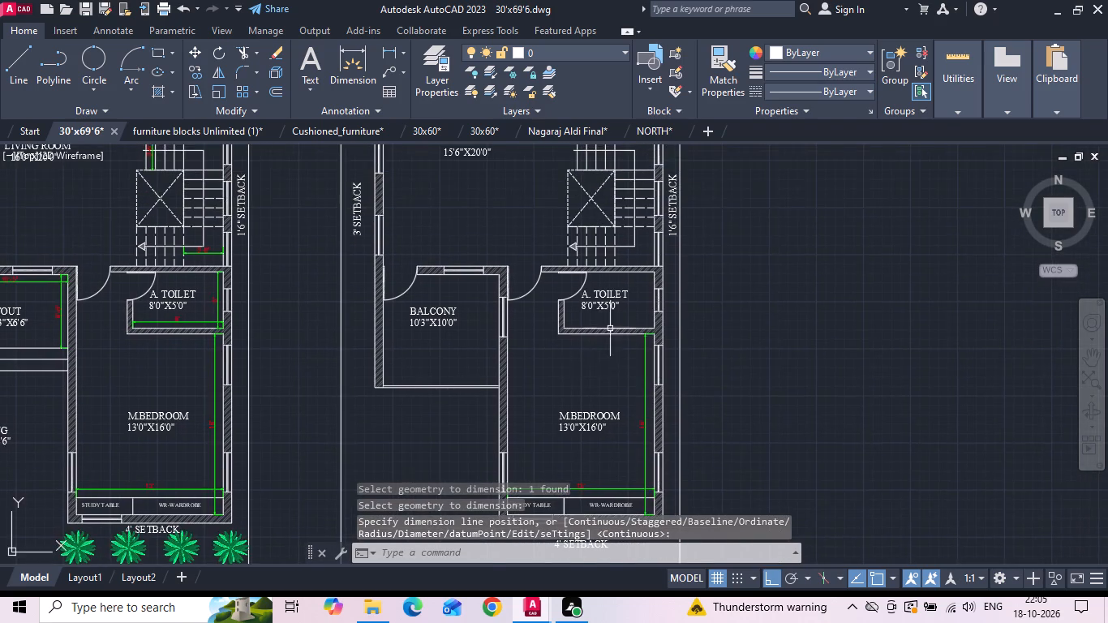
{"action": "scroll", "coordinate": [613, 325], "scroll_direction": "up", "scroll_amount": 3}
{"action": "key", "text": "space"}
{"action": "left_click", "coordinate": [611, 334]}
{"action": "key", "text": "space"}
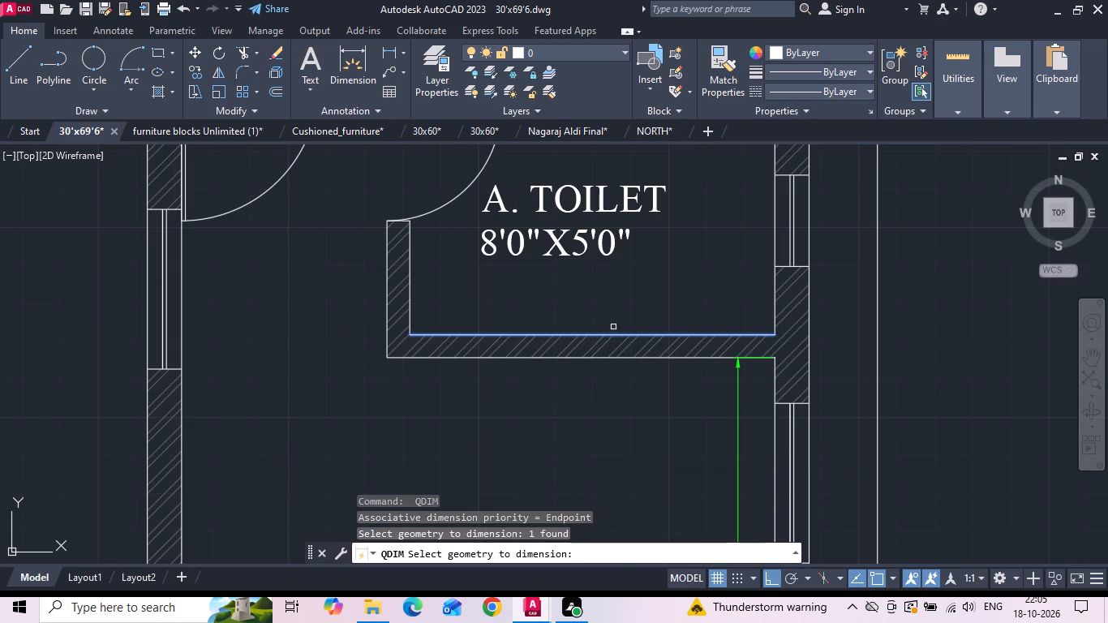
{"action": "key", "text": "space"}
{"action": "left_click", "coordinate": [609, 312]}
{"action": "middle_click_drag", "start_coordinate": [681, 289], "coordinate": [536, 447]}
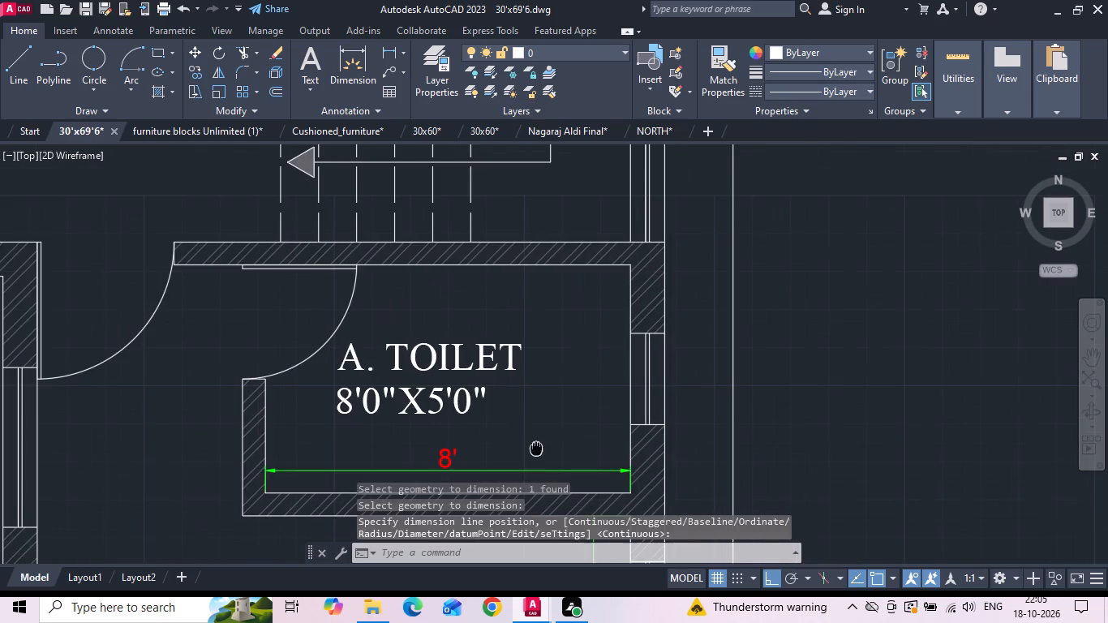
{"action": "key", "text": "space"}
{"action": "left_click", "coordinate": [629, 389]}
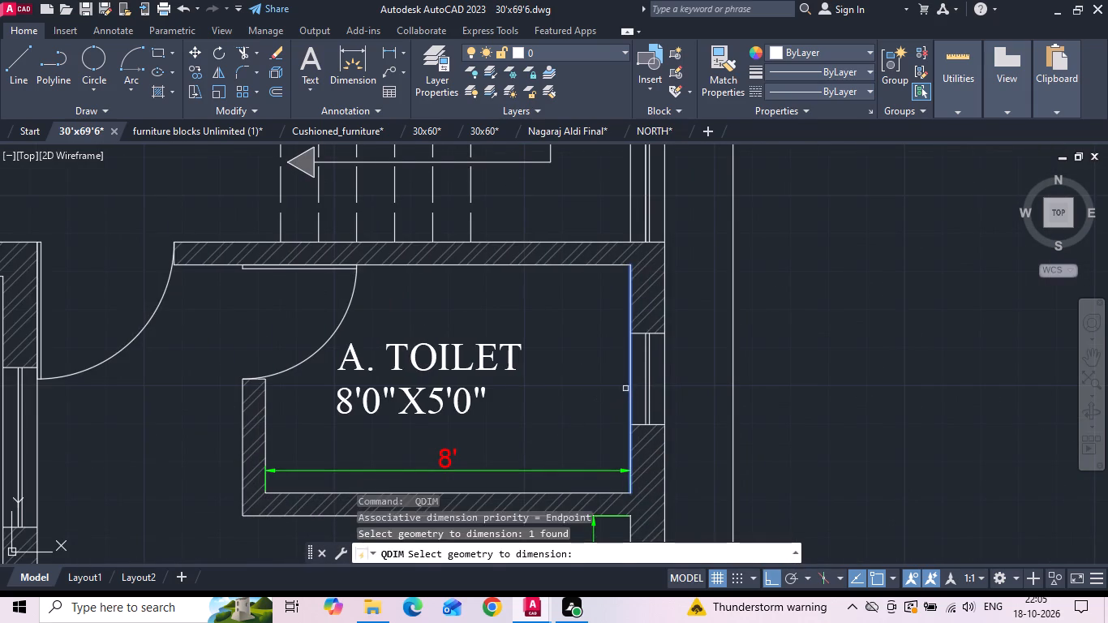
{"action": "key", "text": "space"}
{"action": "left_click", "coordinate": [607, 397]}
Add a vertical linear dimension for the first-floor BALCONY length, just inside the wall shared with the M.BEDROOM.
{"action": "scroll", "coordinate": [573, 393], "scroll_direction": "down", "scroll_amount": 2}
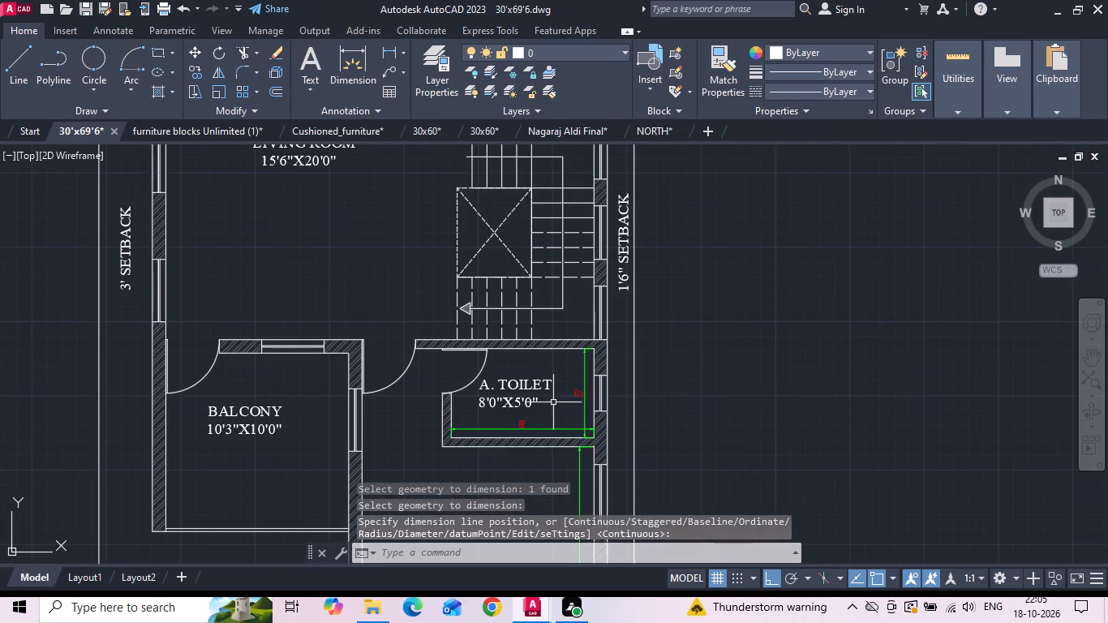
{"action": "middle_click_drag", "start_coordinate": [367, 440], "coordinate": [448, 319]}
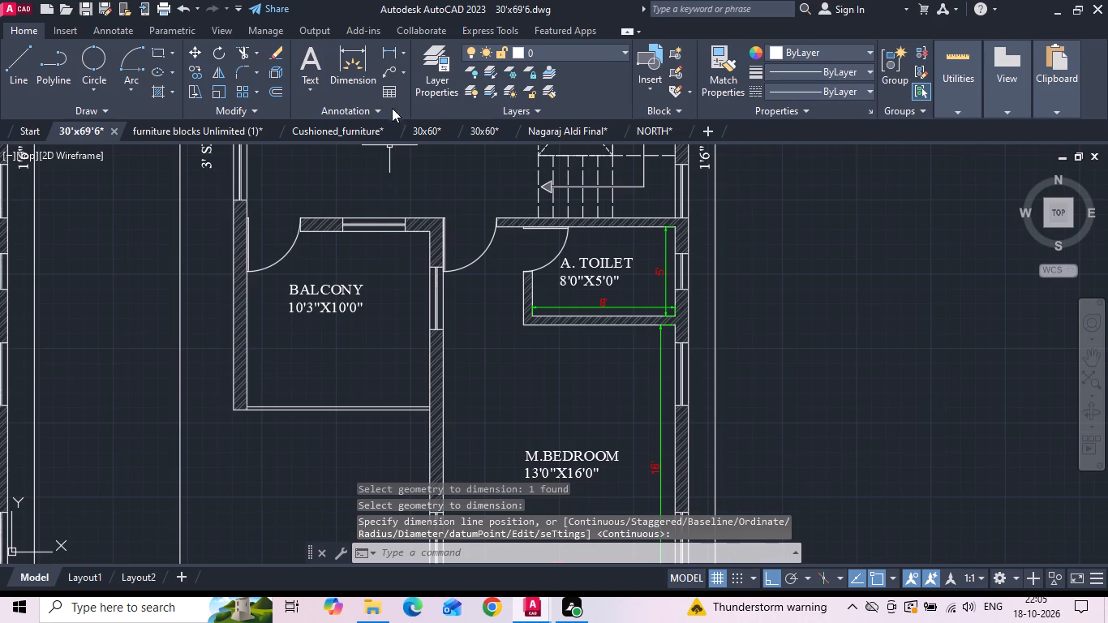
{"action": "left_click", "coordinate": [389, 58]}
{"action": "scroll", "coordinate": [412, 243], "scroll_direction": "up", "scroll_amount": 1}
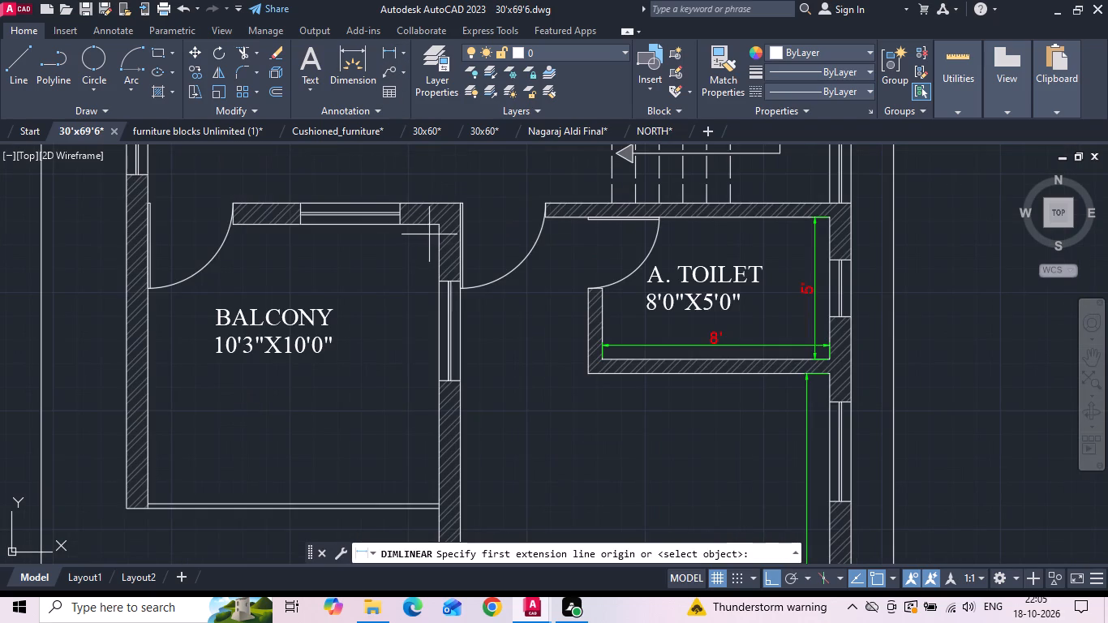
{"action": "scroll", "coordinate": [433, 230], "scroll_direction": "up", "scroll_amount": 2}
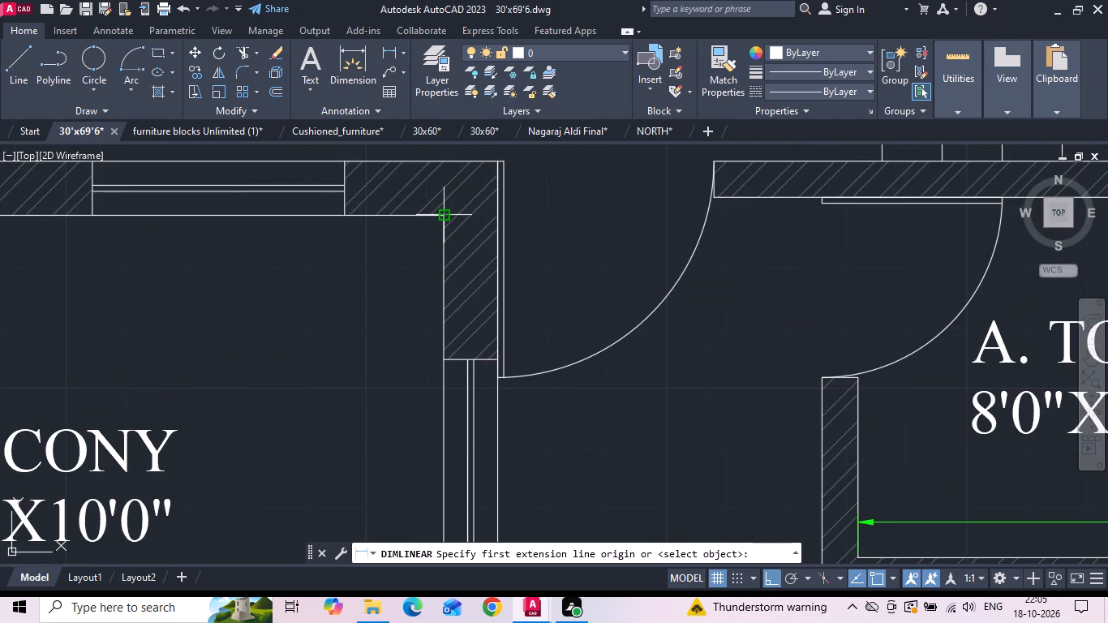
{"action": "left_click", "coordinate": [443, 220]}
{"action": "scroll", "coordinate": [443, 220], "scroll_direction": "down", "scroll_amount": 2}
{"action": "scroll", "coordinate": [439, 514], "scroll_direction": "up", "scroll_amount": 2}
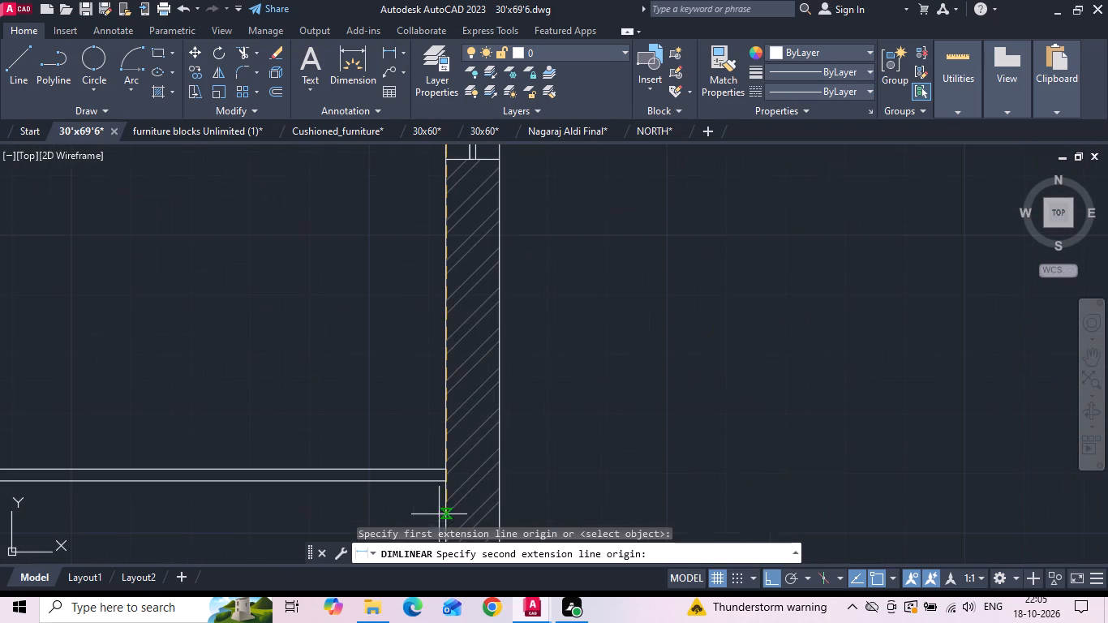
{"action": "left_click", "coordinate": [444, 487]}
{"action": "scroll", "coordinate": [435, 479], "scroll_direction": "down", "scroll_amount": 1}
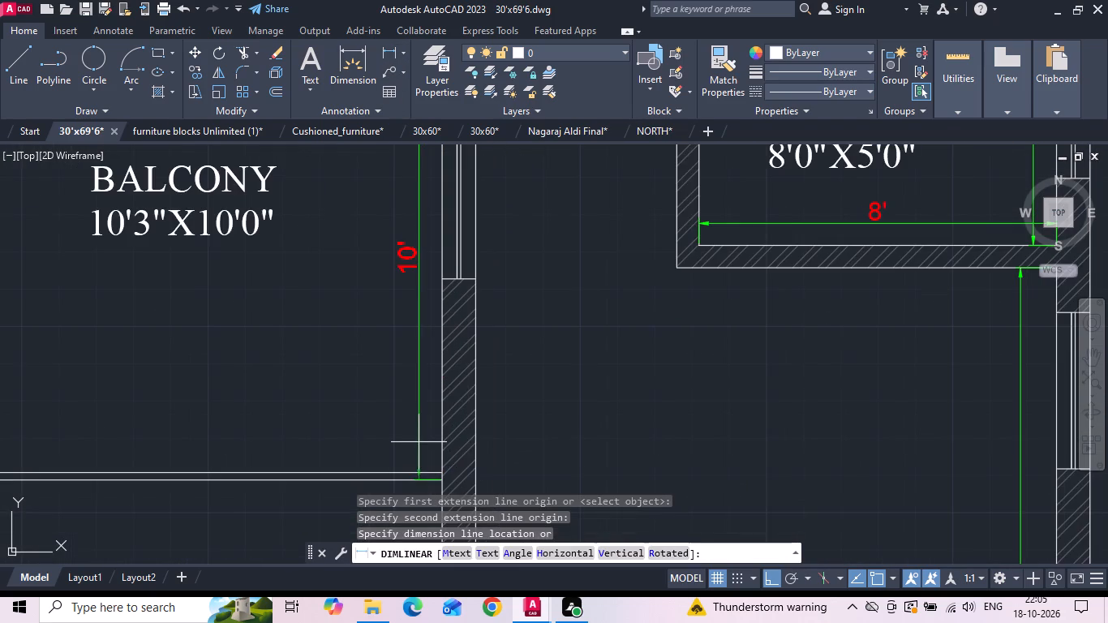
{"action": "left_click", "coordinate": [419, 442]}
Add a horizontal linear dimension for the BALCONY width between its side walls, just inside the living-room door and window wall.
{"action": "scroll", "coordinate": [426, 445], "scroll_direction": "down", "scroll_amount": 2}
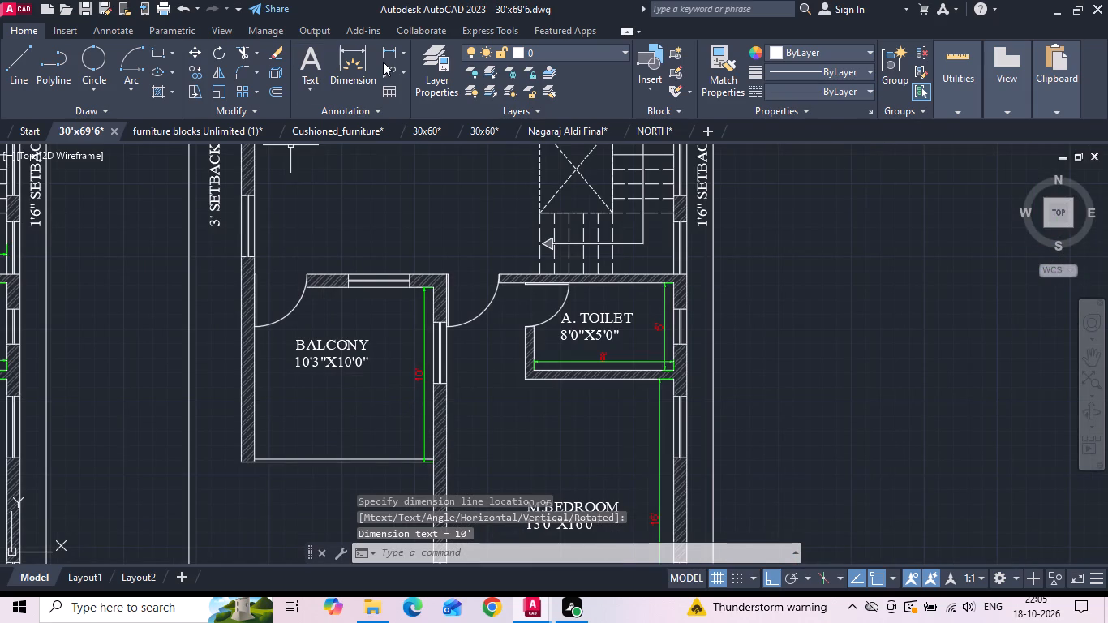
{"action": "left_click", "coordinate": [388, 58]}
{"action": "scroll", "coordinate": [354, 276], "scroll_direction": "up", "scroll_amount": 2}
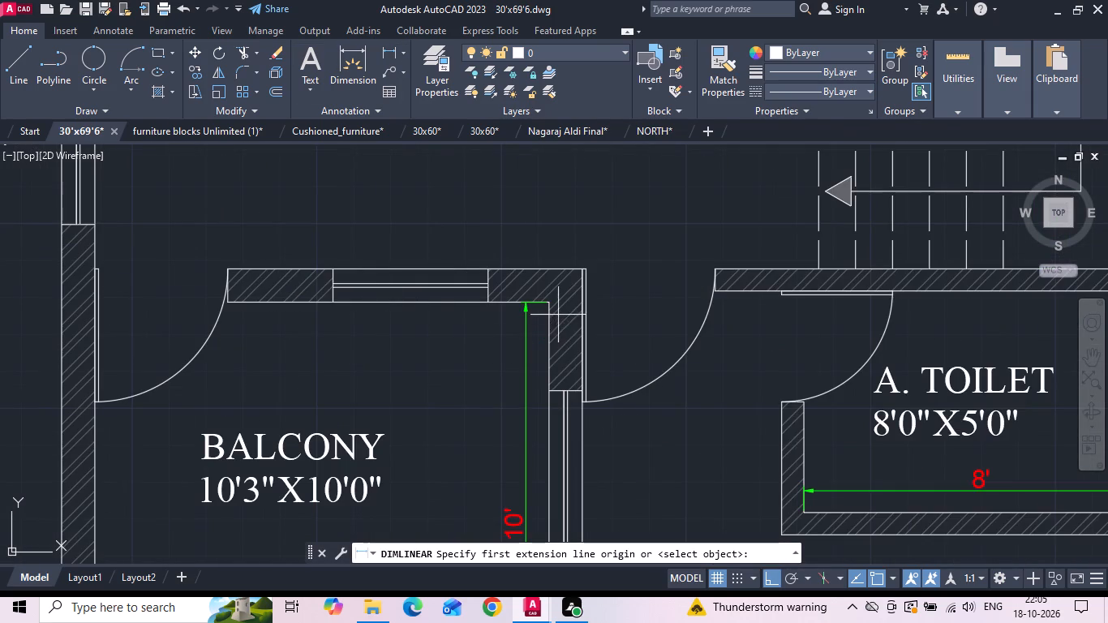
{"action": "left_click", "coordinate": [552, 303]}
{"action": "scroll", "coordinate": [103, 305], "scroll_direction": "up", "scroll_amount": 2}
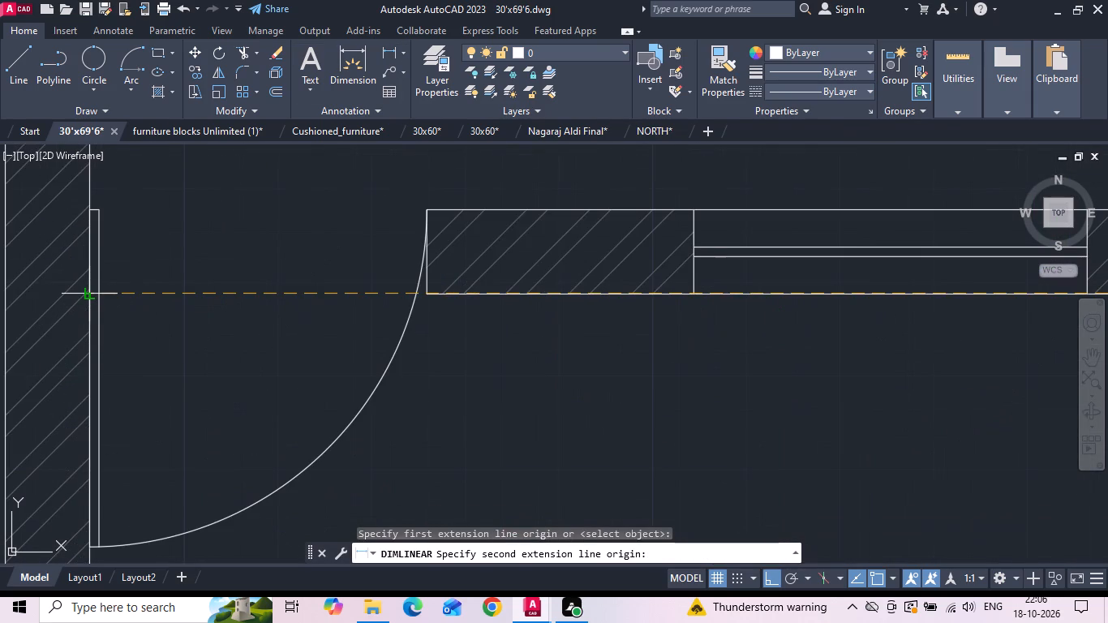
{"action": "left_click", "coordinate": [86, 294]}
{"action": "scroll", "coordinate": [96, 299], "scroll_direction": "down", "scroll_amount": 1}
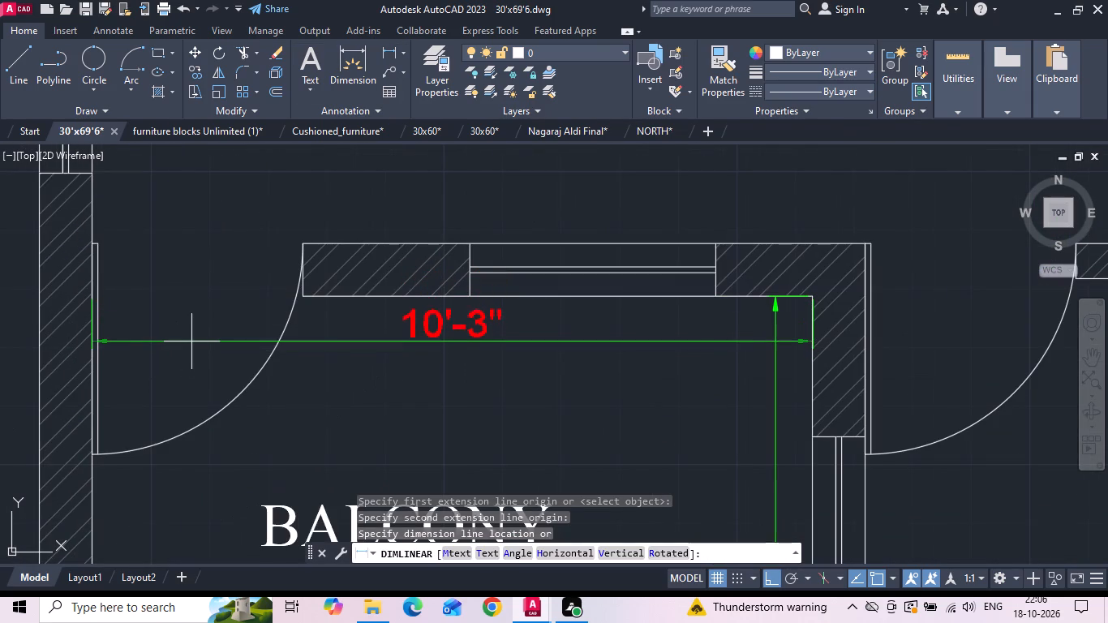
{"action": "left_click", "coordinate": [191, 338]}
Add a vertical linear dimension for the first-floor LIVING ROOM length, from the balcony wall to the toilet wall, beside the outer windows.
{"action": "scroll", "coordinate": [178, 369], "scroll_direction": "down", "scroll_amount": 3}
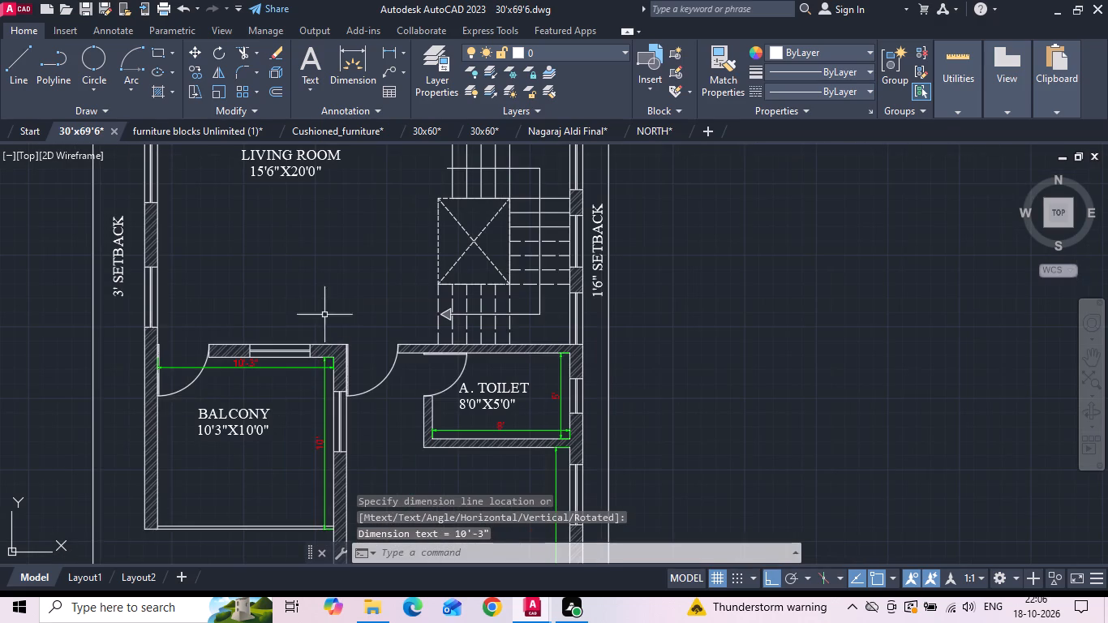
{"action": "middle_click_drag", "start_coordinate": [318, 274], "coordinate": [329, 312]}
{"action": "scroll", "coordinate": [178, 370], "scroll_direction": "up", "scroll_amount": 2}
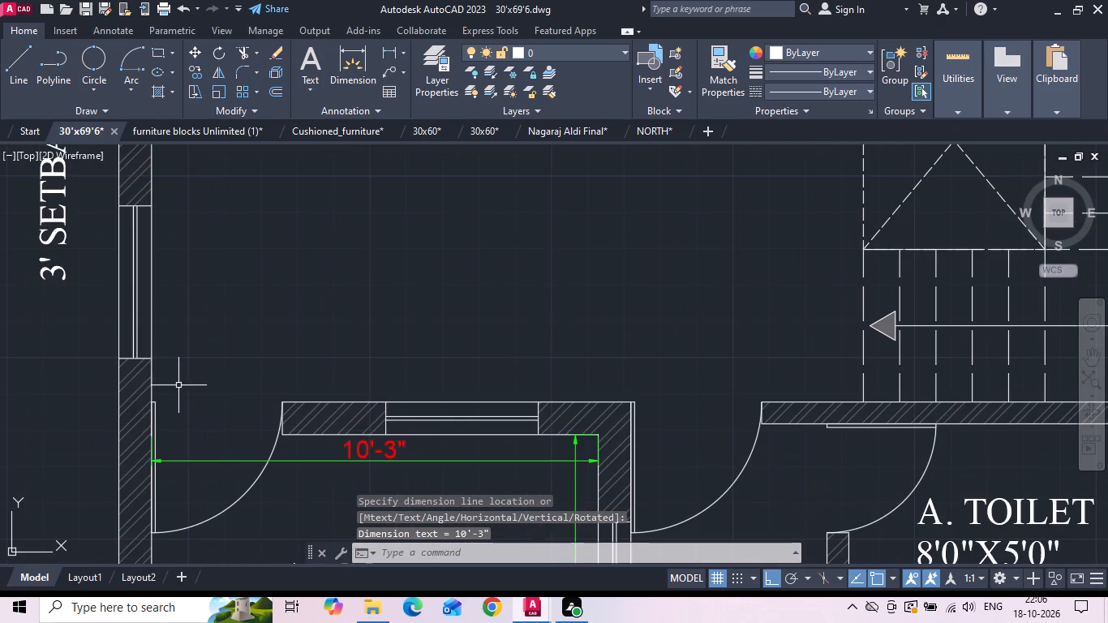
{"action": "key", "text": "space"}
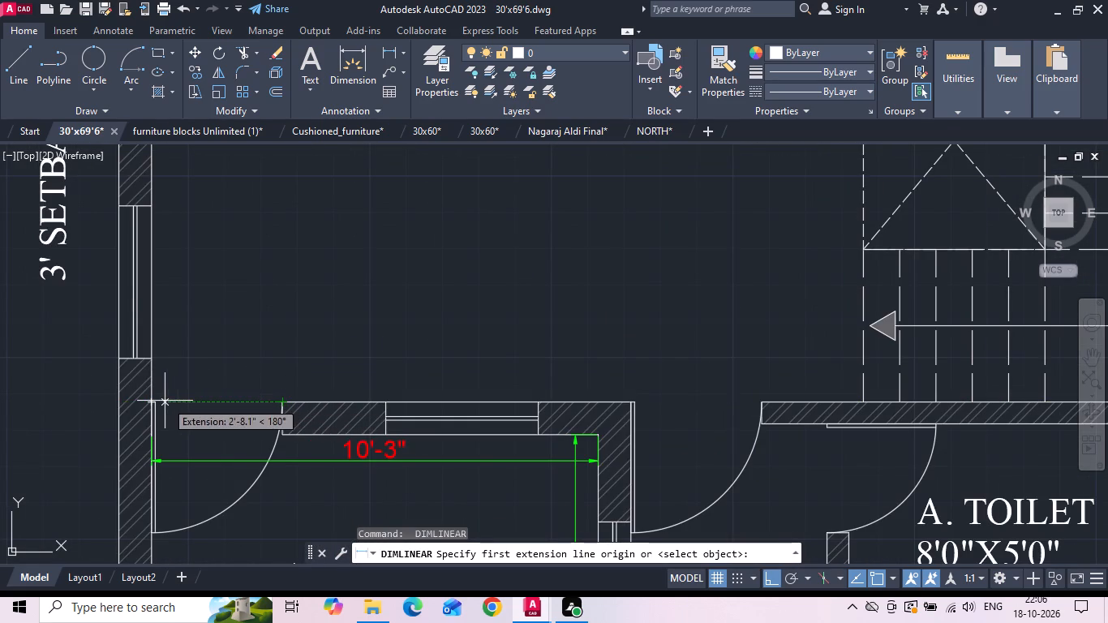
{"action": "scroll", "coordinate": [144, 401], "scroll_direction": "up", "scroll_amount": 3}
{"action": "left_click", "coordinate": [170, 406]}
{"action": "scroll", "coordinate": [177, 407], "scroll_direction": "down", "scroll_amount": 3}
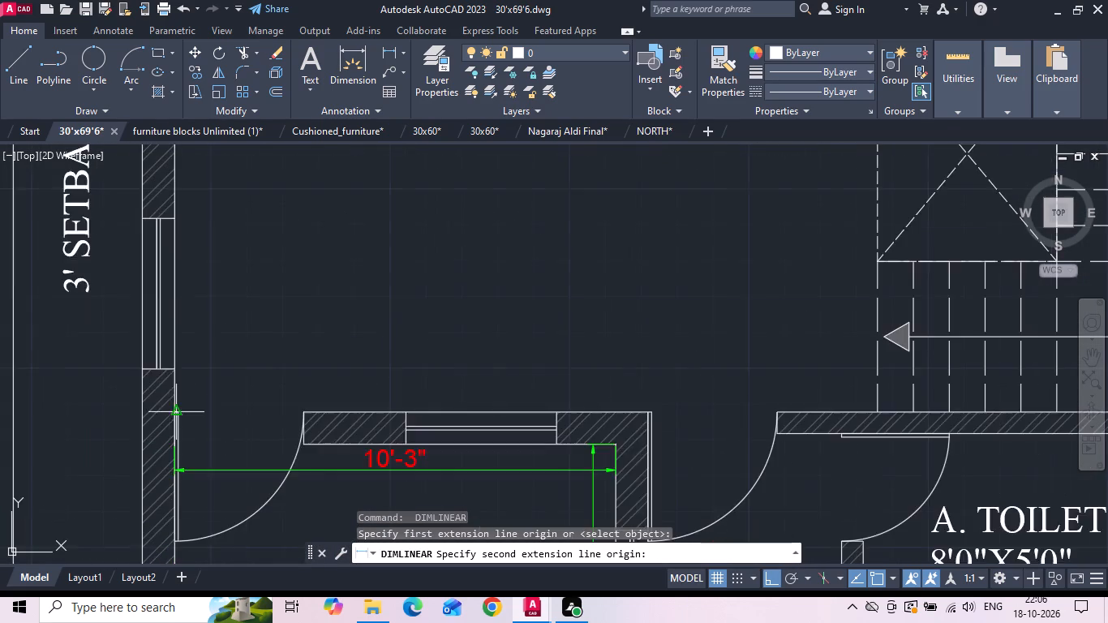
{"action": "scroll", "coordinate": [181, 273], "scroll_direction": "down", "scroll_amount": 2}
{"action": "middle_click_drag", "start_coordinate": [185, 243], "coordinate": [169, 385]}
{"action": "middle_click_drag", "start_coordinate": [172, 200], "coordinate": [161, 311]}
{"action": "scroll", "coordinate": [156, 260], "scroll_direction": "up", "scroll_amount": 2}
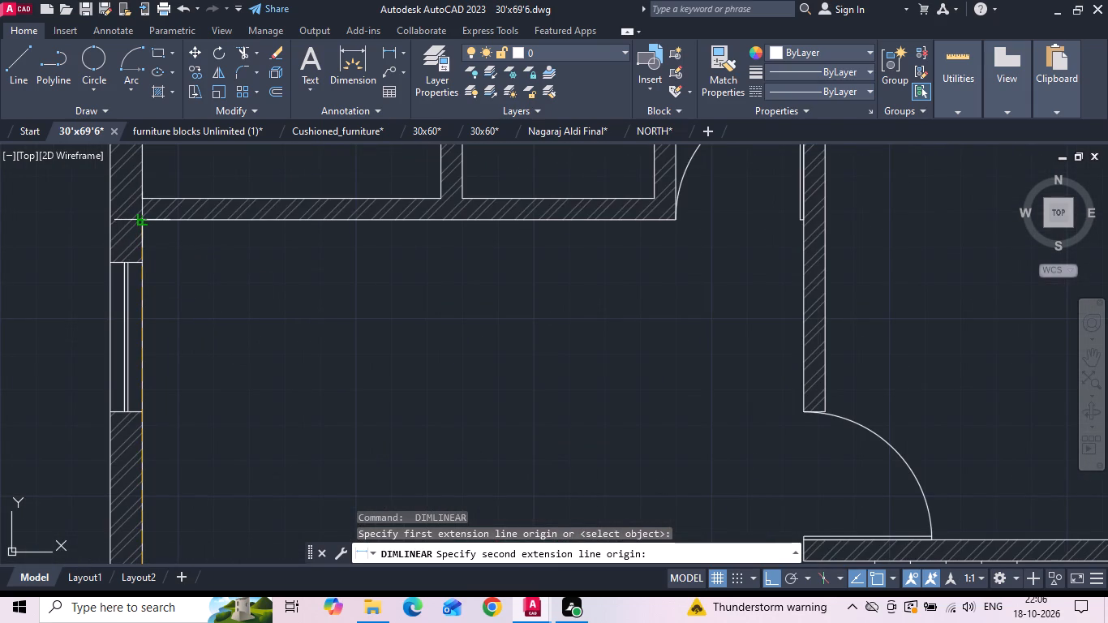
{"action": "left_click", "coordinate": [142, 221]}
{"action": "scroll", "coordinate": [165, 229], "scroll_direction": "down", "scroll_amount": 1}
{"action": "left_click", "coordinate": [168, 270]}
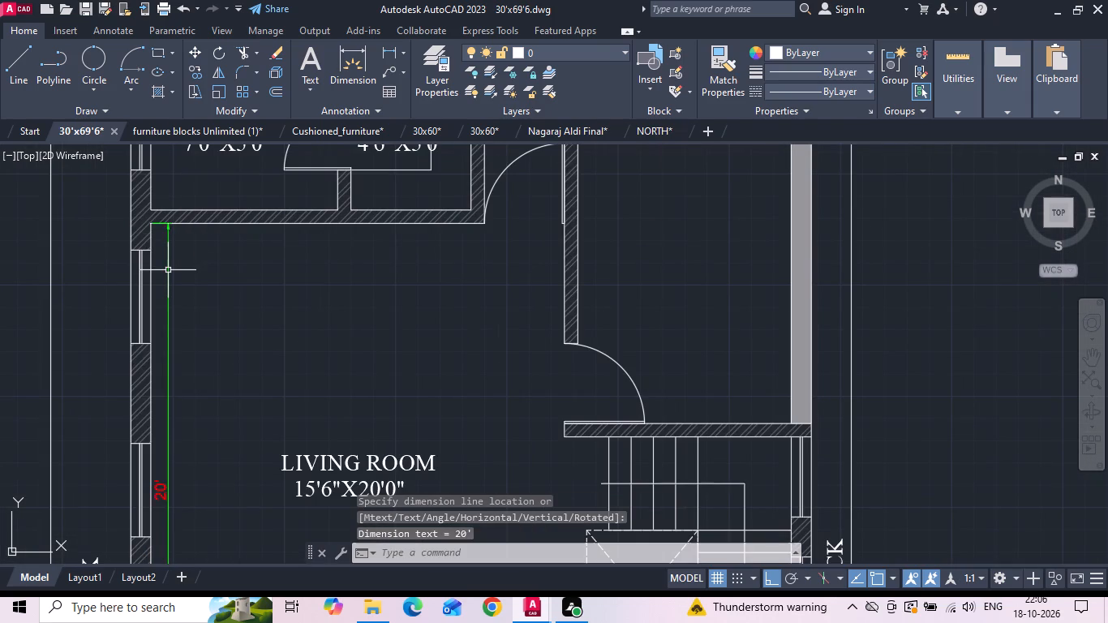
Add a horizontal linear dimension for the first-floor LIVING ROOM width, from outer window wall to terrace wall, just below the toilet and dressing wall.
{"action": "scroll", "coordinate": [142, 197], "scroll_direction": "up", "scroll_amount": 1}
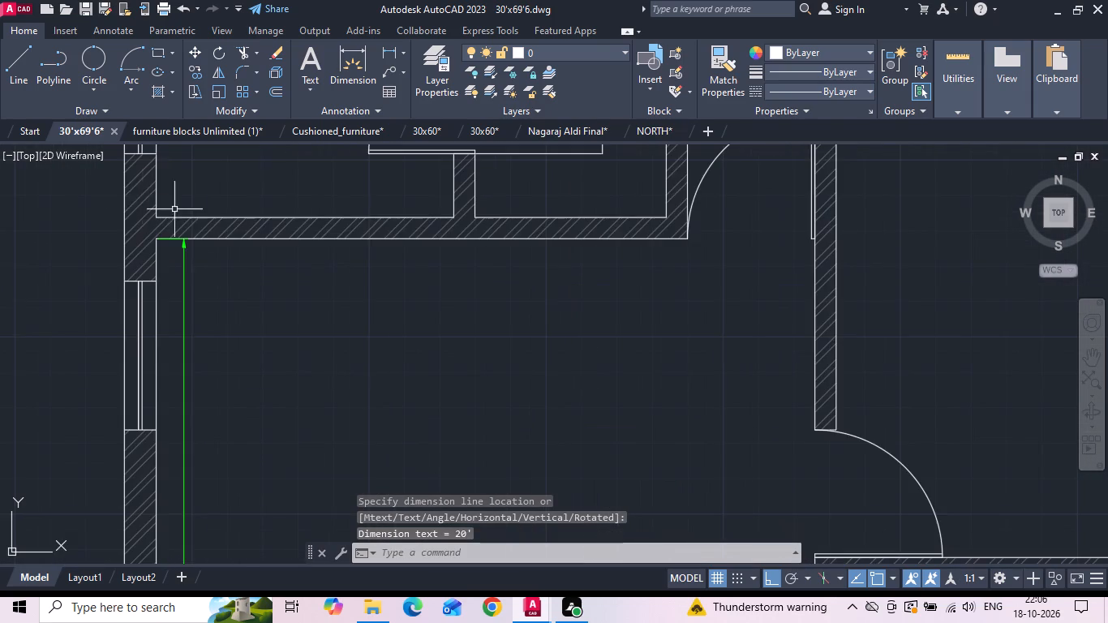
{"action": "scroll", "coordinate": [349, 217], "scroll_direction": "down", "scroll_amount": 2}
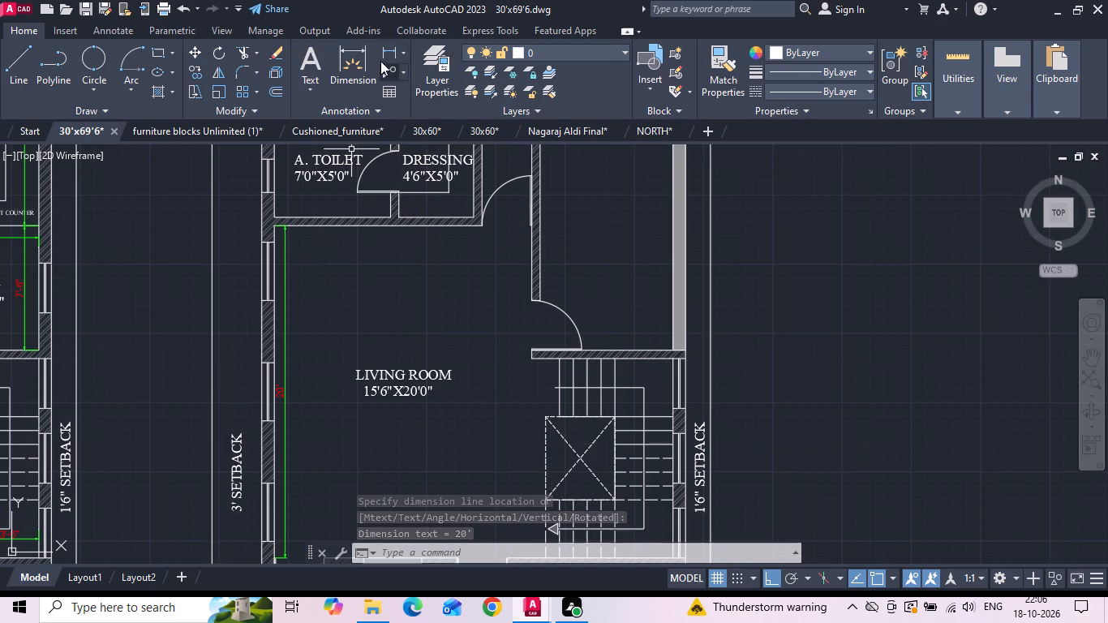
{"action": "left_click", "coordinate": [387, 58]}
{"action": "scroll", "coordinate": [305, 230], "scroll_direction": "up", "scroll_amount": 2}
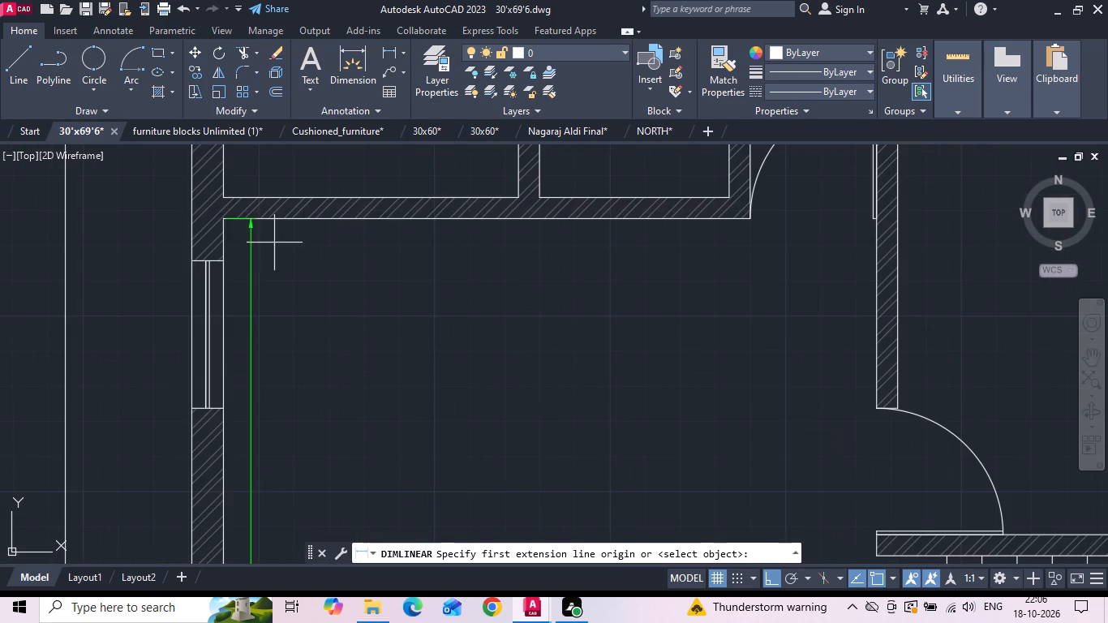
{"action": "left_click", "coordinate": [224, 225]}
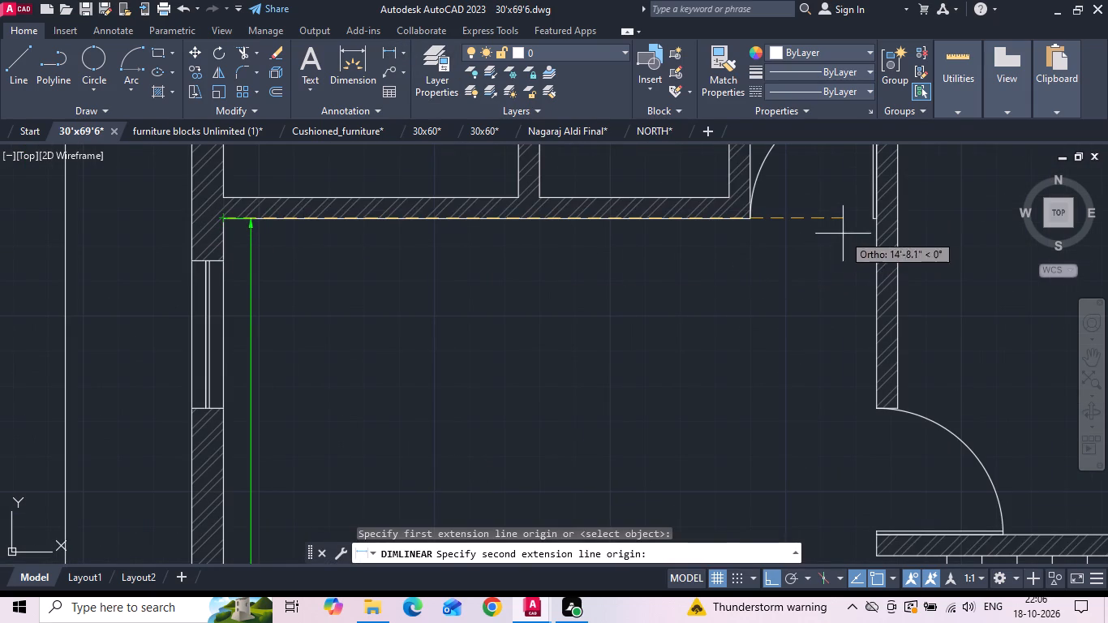
{"action": "scroll", "coordinate": [879, 227], "scroll_direction": "up", "scroll_amount": 3}
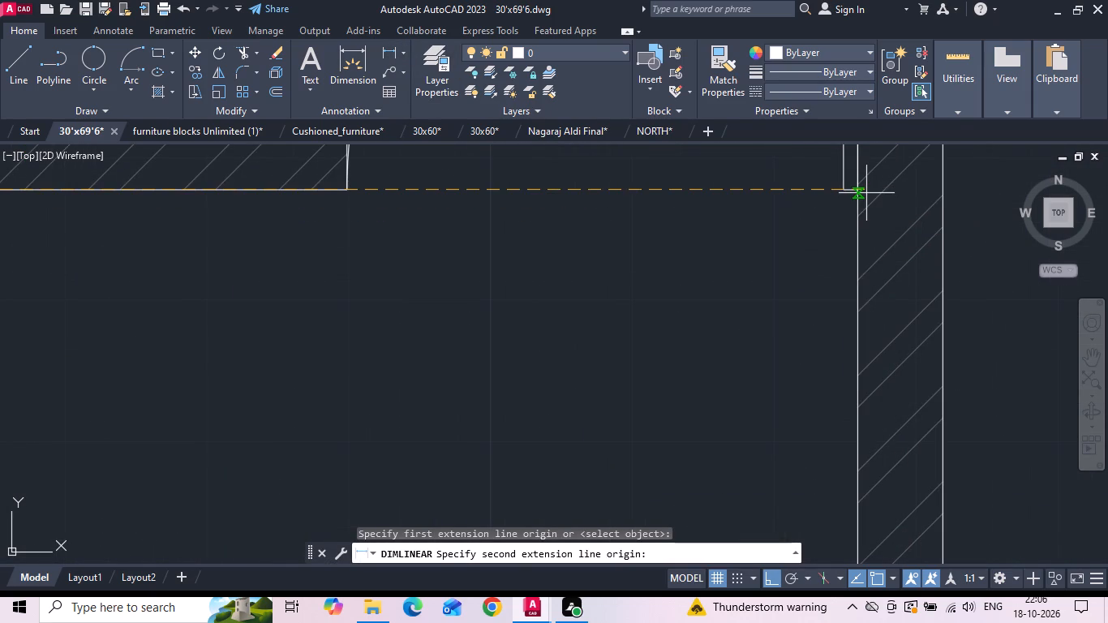
{"action": "left_click", "coordinate": [865, 191]}
{"action": "scroll", "coordinate": [846, 204], "scroll_direction": "down", "scroll_amount": 2}
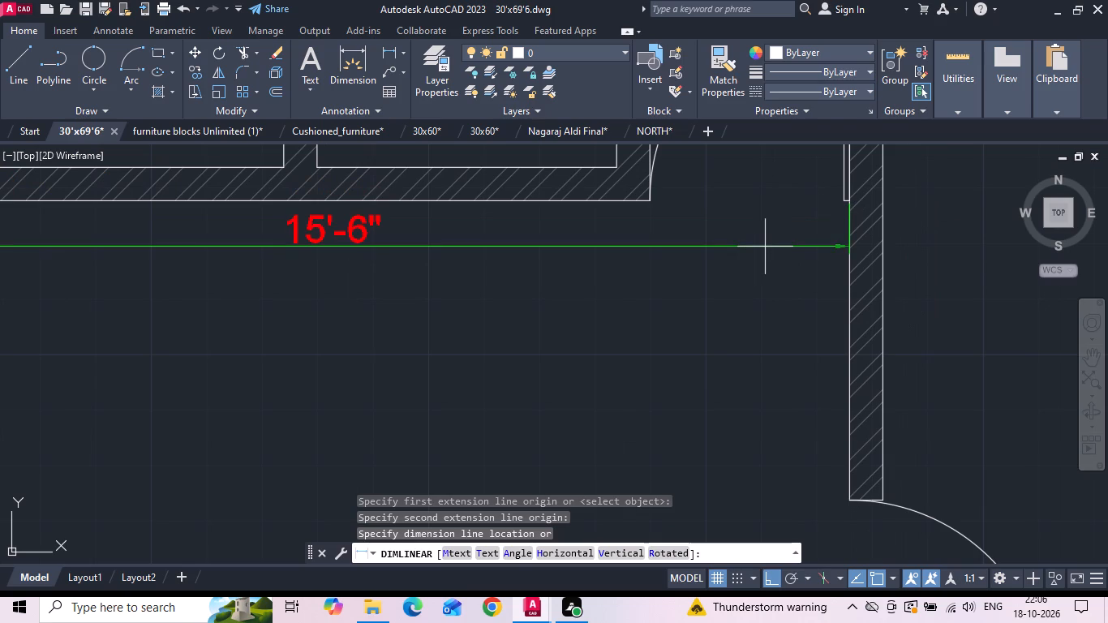
{"action": "left_click", "coordinate": [765, 247]}
Add a horizontal linear dimension for the TERRACE width, from the bedroom wall to the parapet, just inside the end parapet.
{"action": "scroll", "coordinate": [521, 269], "scroll_direction": "down", "scroll_amount": 3}
{"action": "scroll", "coordinate": [646, 355], "scroll_direction": "up", "scroll_amount": 2}
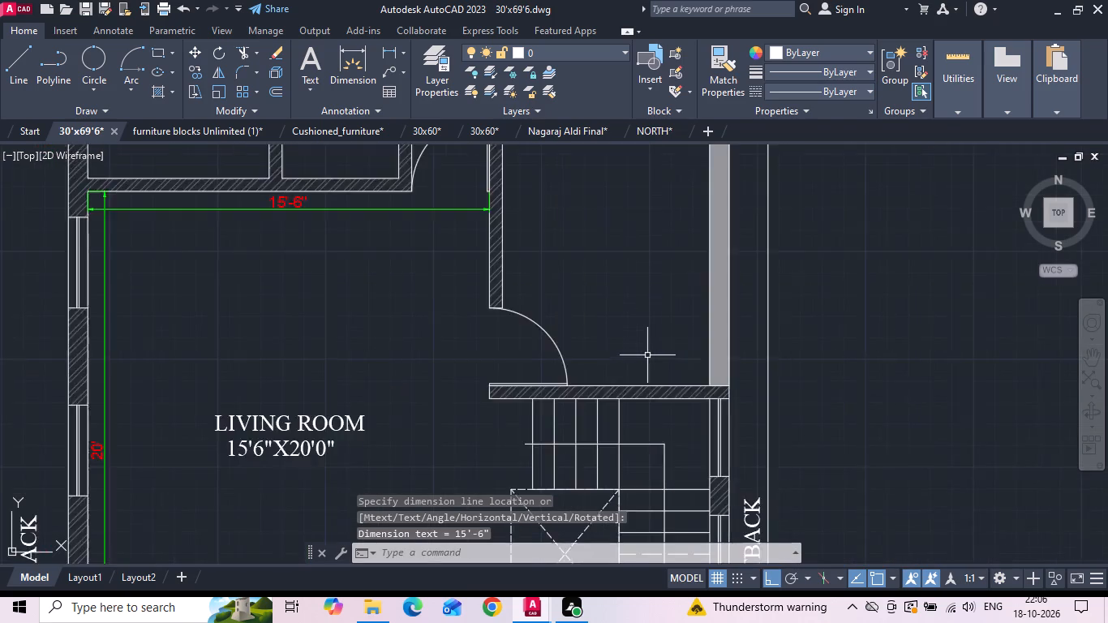
{"action": "scroll", "coordinate": [496, 438], "scroll_direction": "down", "scroll_amount": 4}
{"action": "scroll", "coordinate": [514, 308], "scroll_direction": "up", "scroll_amount": 2}
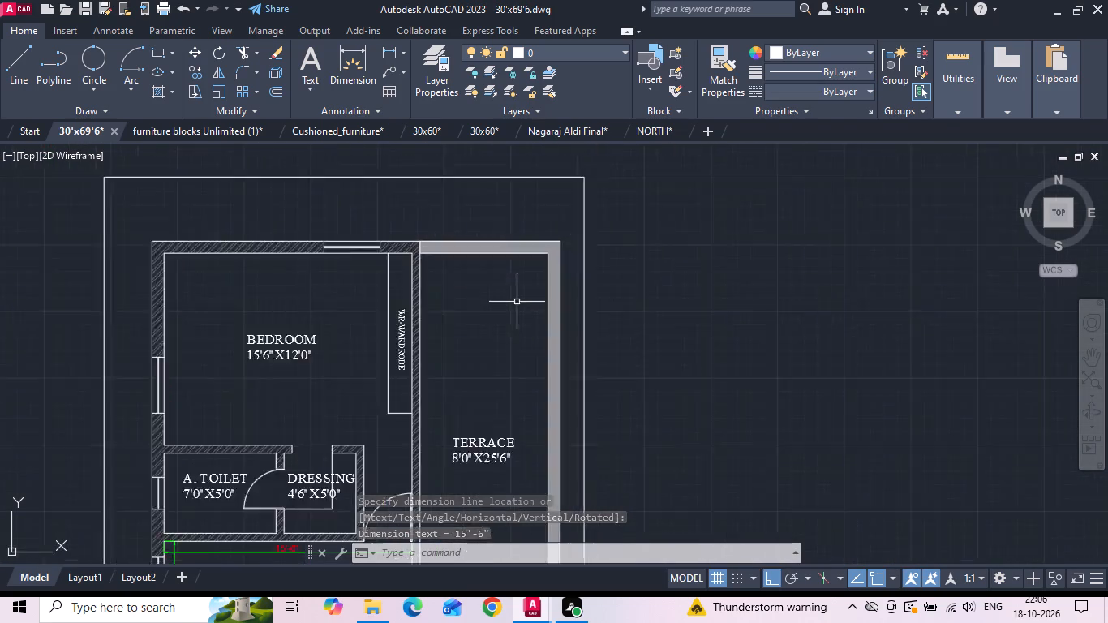
{"action": "scroll", "coordinate": [517, 300], "scroll_direction": "up", "scroll_amount": 2}
{"action": "key", "text": "space"}
{"action": "left_click", "coordinate": [263, 187]}
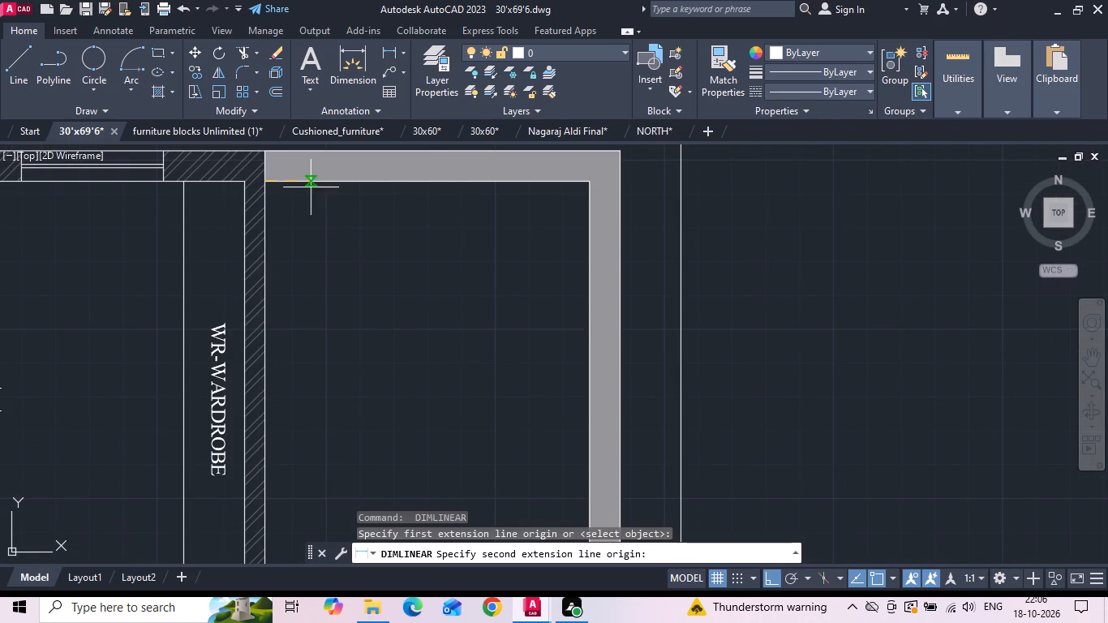
{"action": "left_click", "coordinate": [586, 184]}
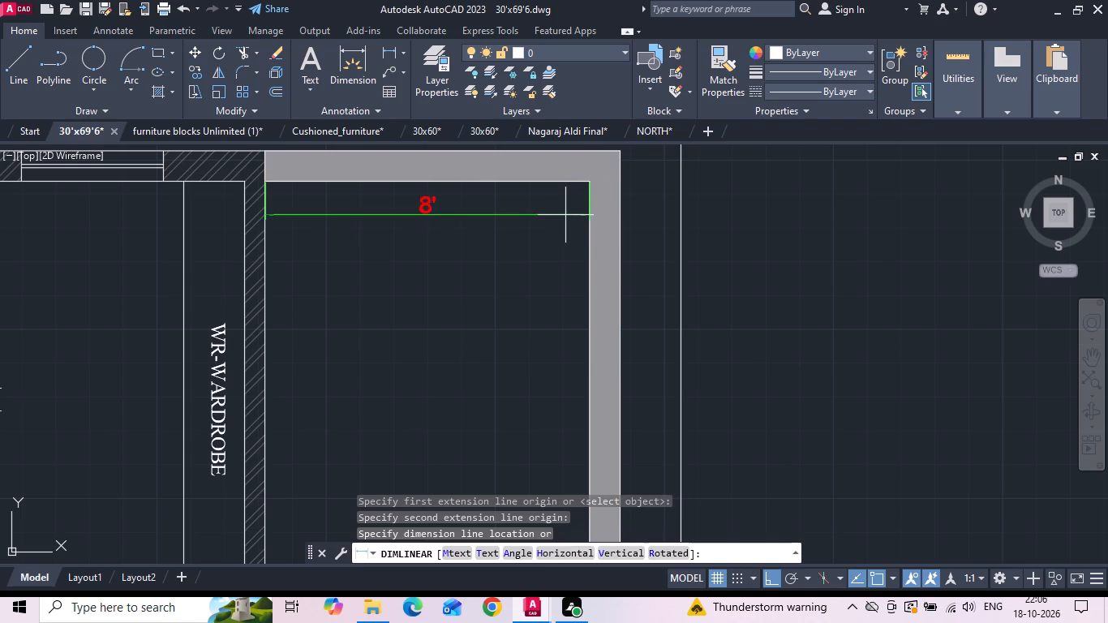
{"action": "left_click", "coordinate": [565, 215]}
Add a vertical linear dimension for the TERRACE length, from the end parapet to the staircase wall, just inside the side parapet.
{"action": "key", "text": "space"}
{"action": "left_click", "coordinate": [588, 184]}
{"action": "scroll", "coordinate": [583, 183], "scroll_direction": "down", "scroll_amount": 1}
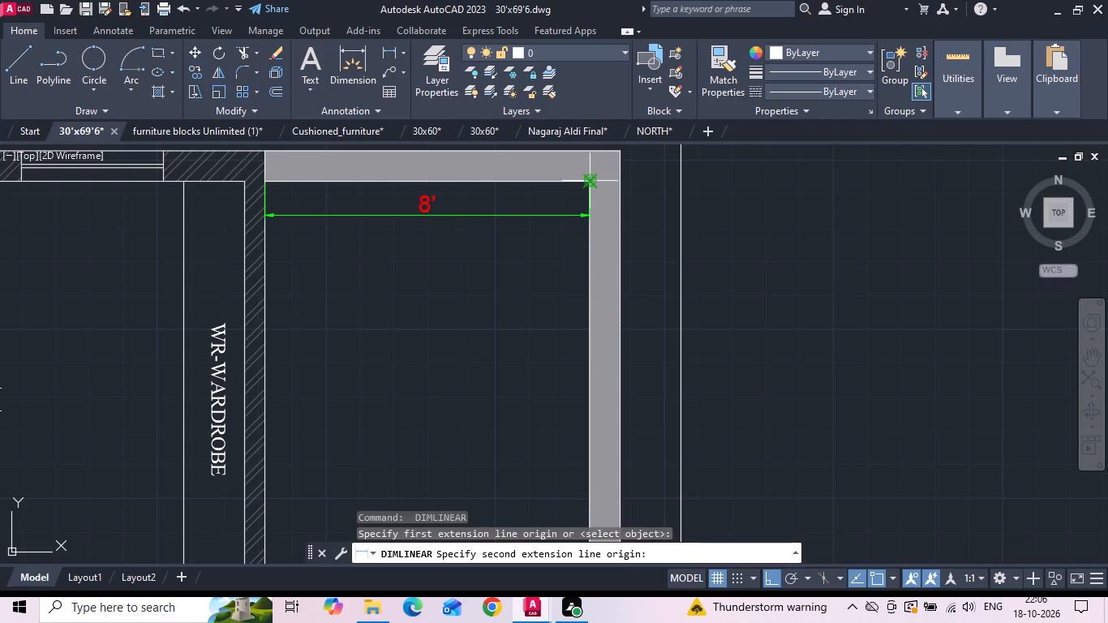
{"action": "scroll", "coordinate": [585, 183], "scroll_direction": "down", "scroll_amount": 2}
{"action": "scroll", "coordinate": [586, 431], "scroll_direction": "up", "scroll_amount": 3}
{"action": "left_click", "coordinate": [557, 486]}
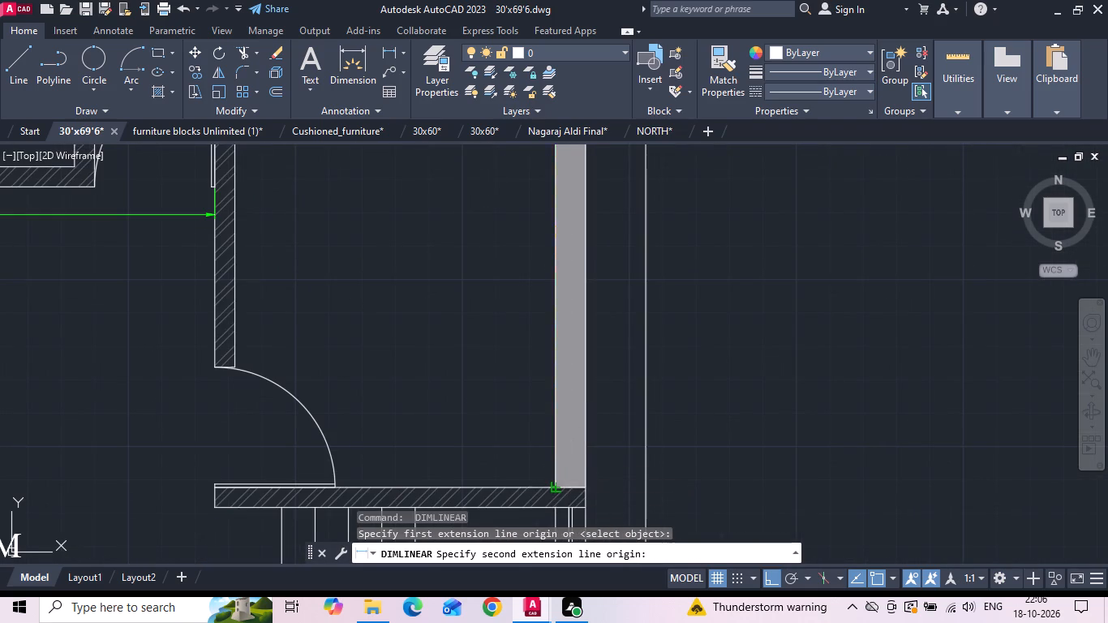
{"action": "scroll", "coordinate": [557, 486], "scroll_direction": "down", "scroll_amount": 2}
{"action": "left_click", "coordinate": [545, 449]}
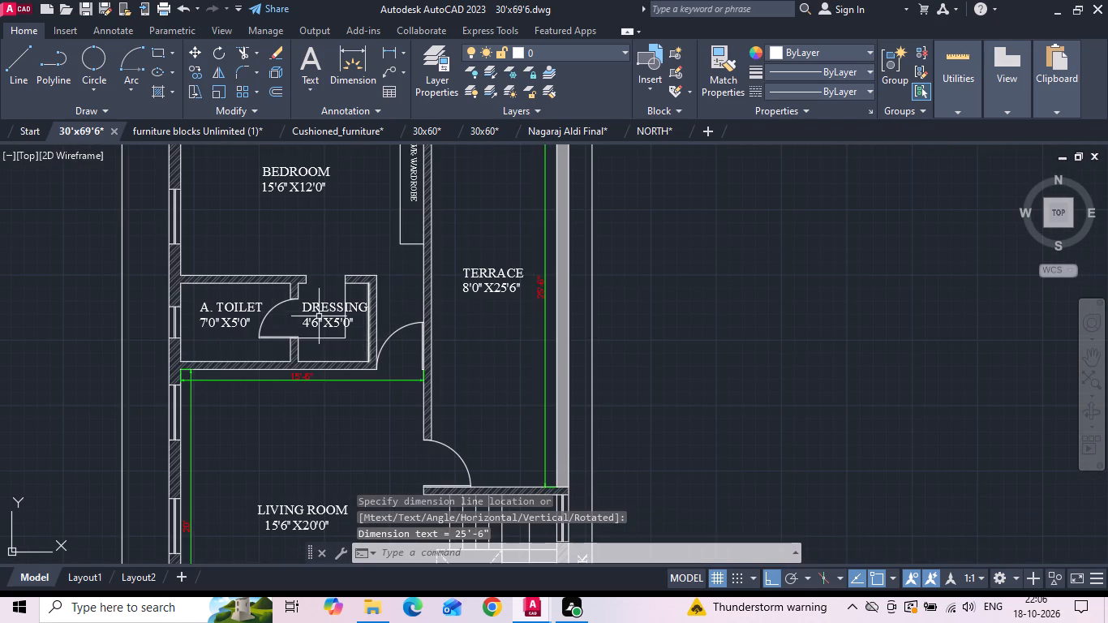
Add linear dimensions inside the 7'0"X5'0" A. TOILET: length beside the outer window wall and width just above the living-room wall.
{"action": "scroll", "coordinate": [192, 324], "scroll_direction": "up", "scroll_amount": 2}
{"action": "middle_click_drag", "start_coordinate": [191, 326], "coordinate": [362, 303]}
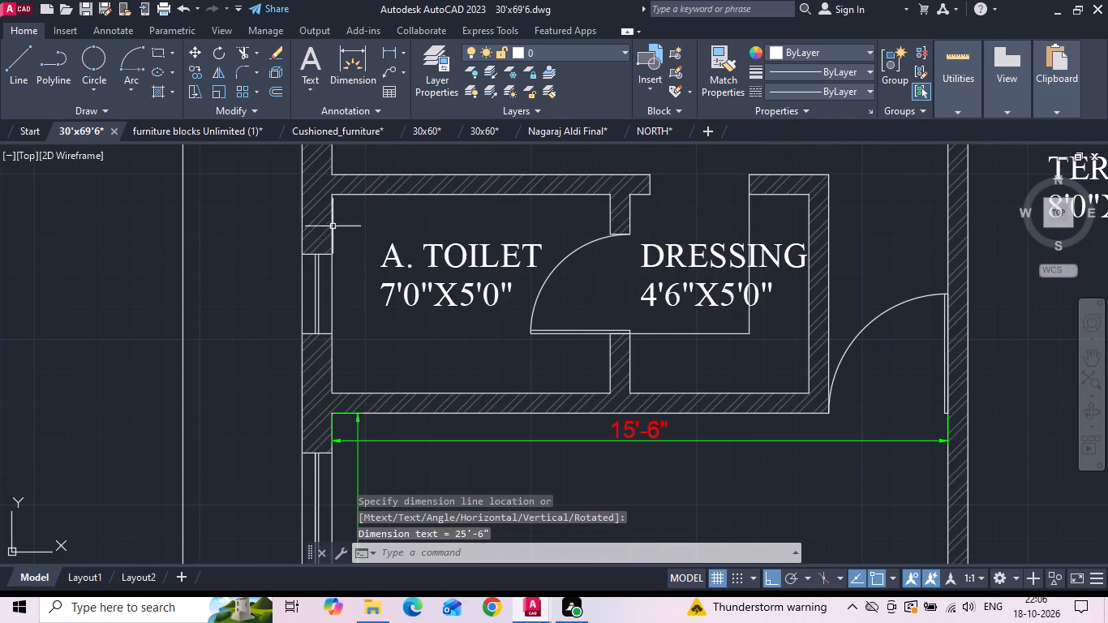
{"action": "key", "text": "space"}
{"action": "left_click", "coordinate": [333, 194]}
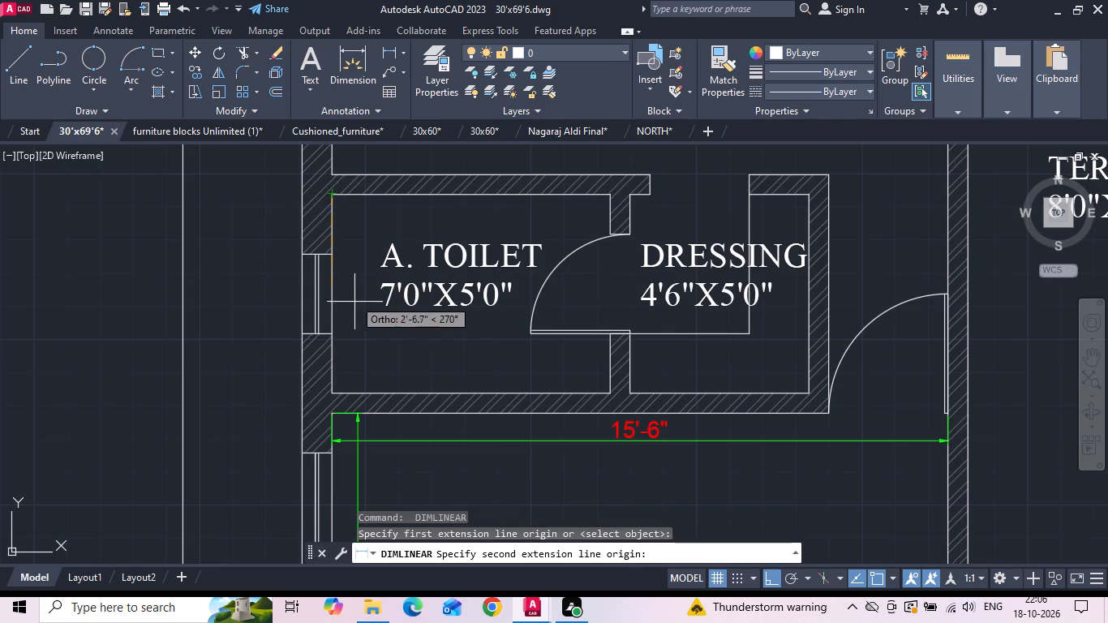
{"action": "left_click", "coordinate": [333, 391]}
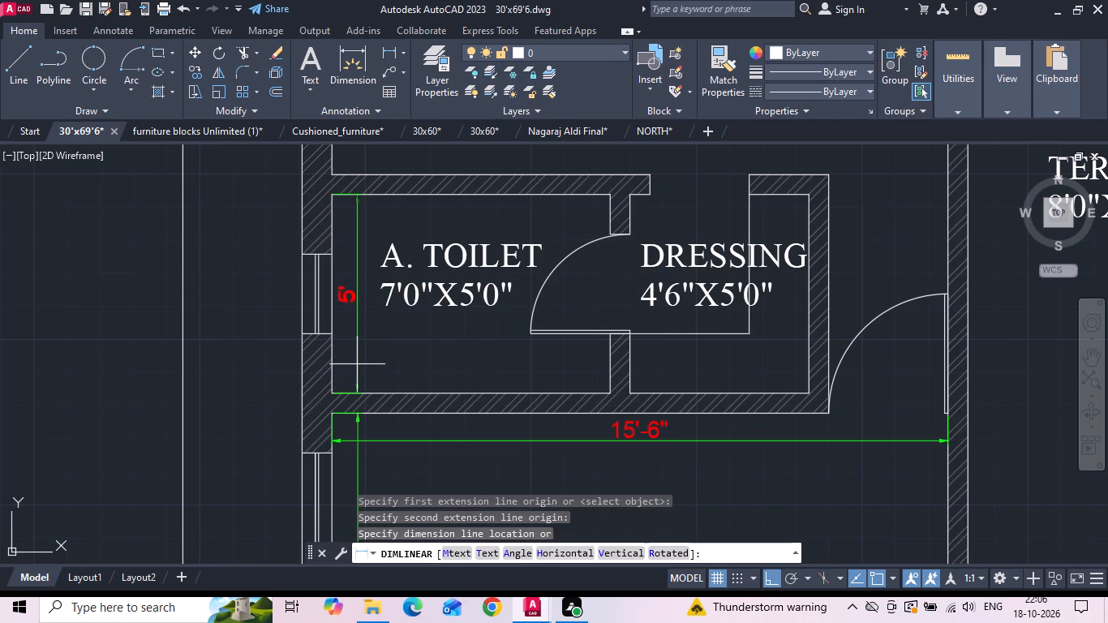
{"action": "left_click", "coordinate": [357, 363]}
{"action": "key", "text": "space"}
{"action": "left_click", "coordinate": [335, 392]}
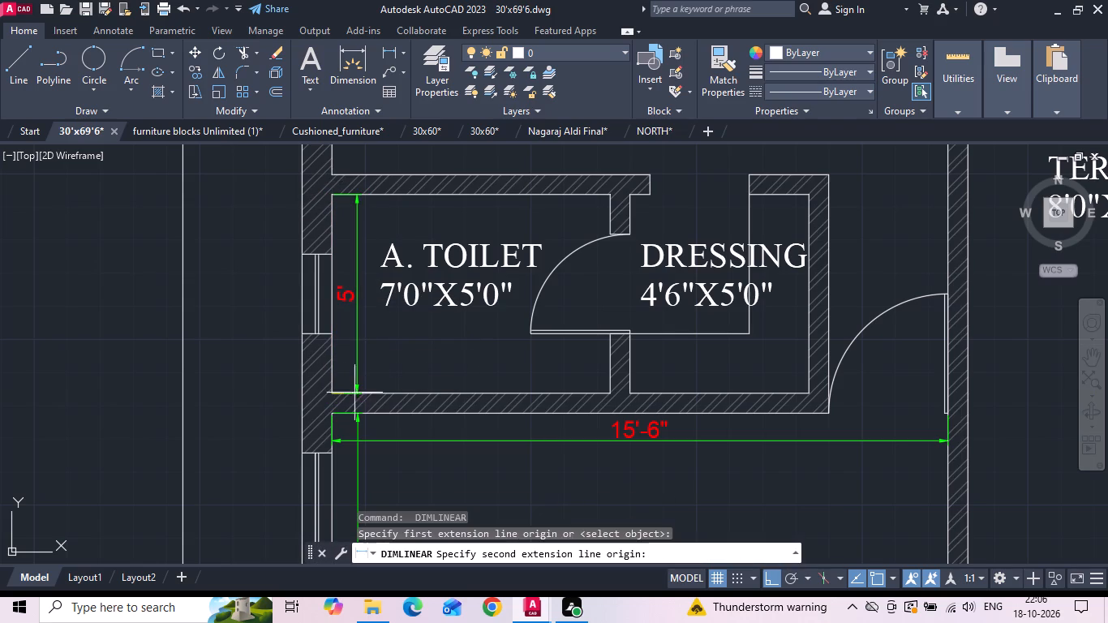
{"action": "left_click", "coordinate": [610, 394]}
{"action": "left_click", "coordinate": [608, 377]}
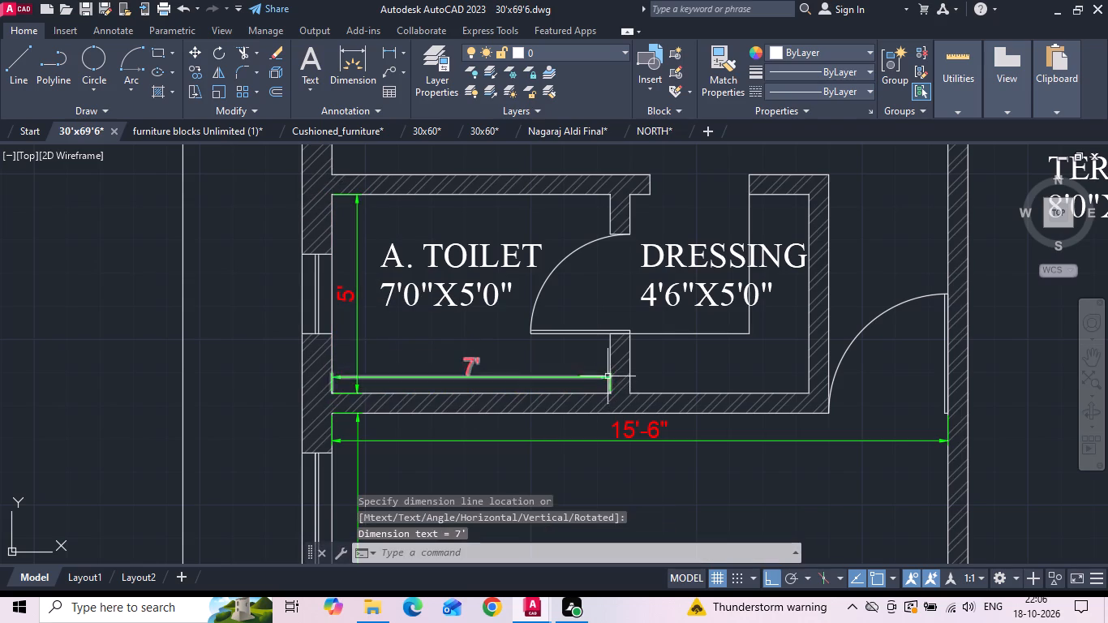
Add a horizontal linear dimension for the first-floor DRESSING width, just above the living-room wall.
{"action": "middle_click_drag", "start_coordinate": [705, 361], "coordinate": [540, 359]}
{"action": "key", "text": "space"}
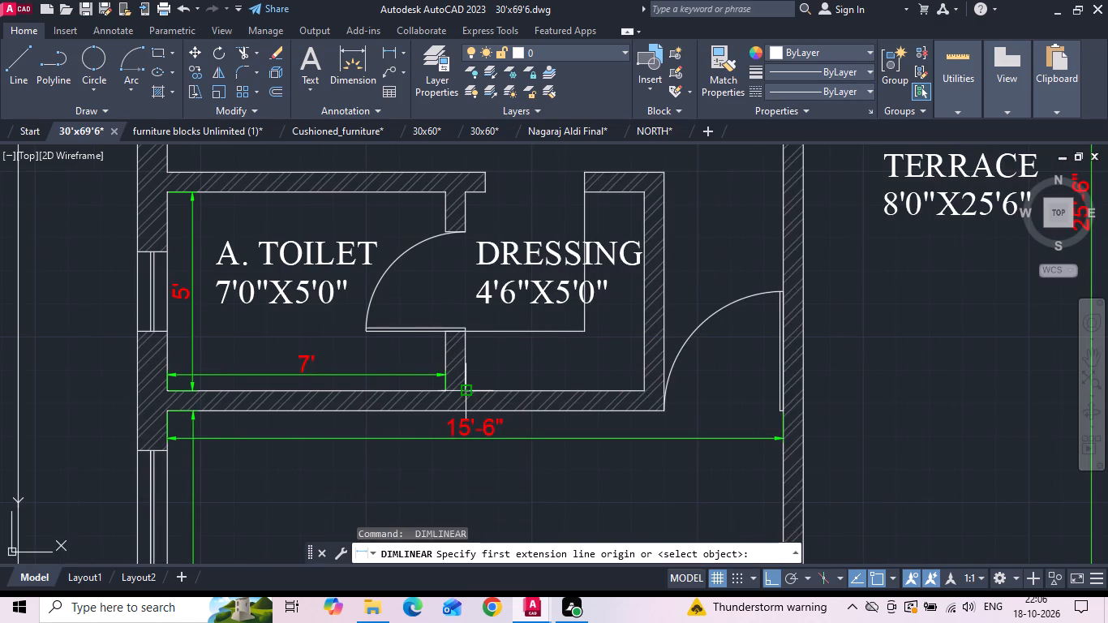
{"action": "left_click", "coordinate": [468, 389]}
{"action": "left_click", "coordinate": [645, 388]}
{"action": "left_click", "coordinate": [645, 372]}
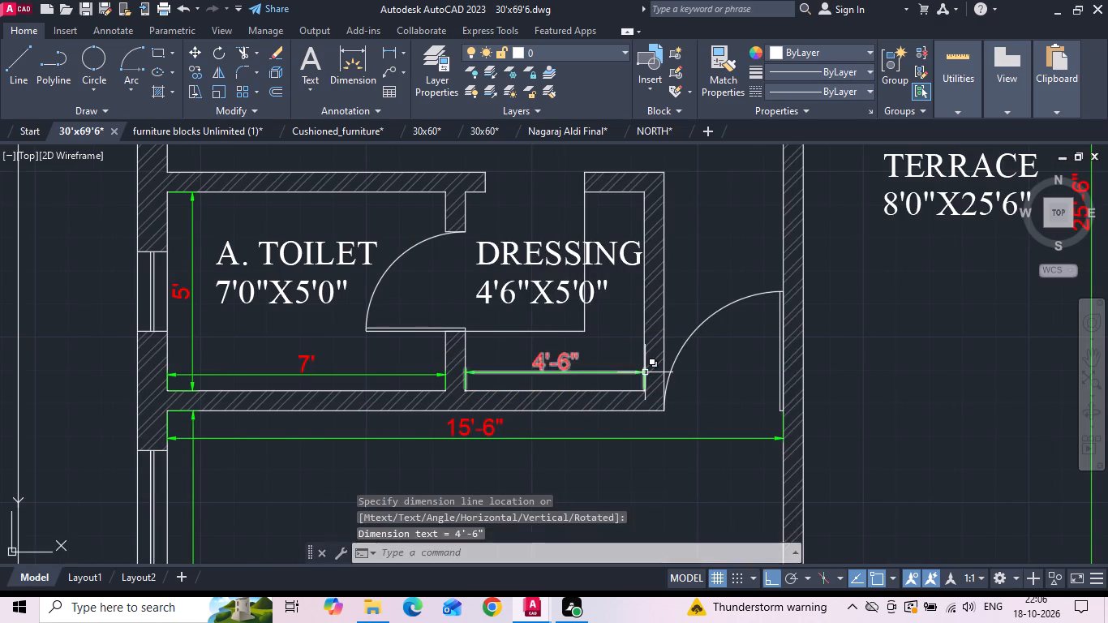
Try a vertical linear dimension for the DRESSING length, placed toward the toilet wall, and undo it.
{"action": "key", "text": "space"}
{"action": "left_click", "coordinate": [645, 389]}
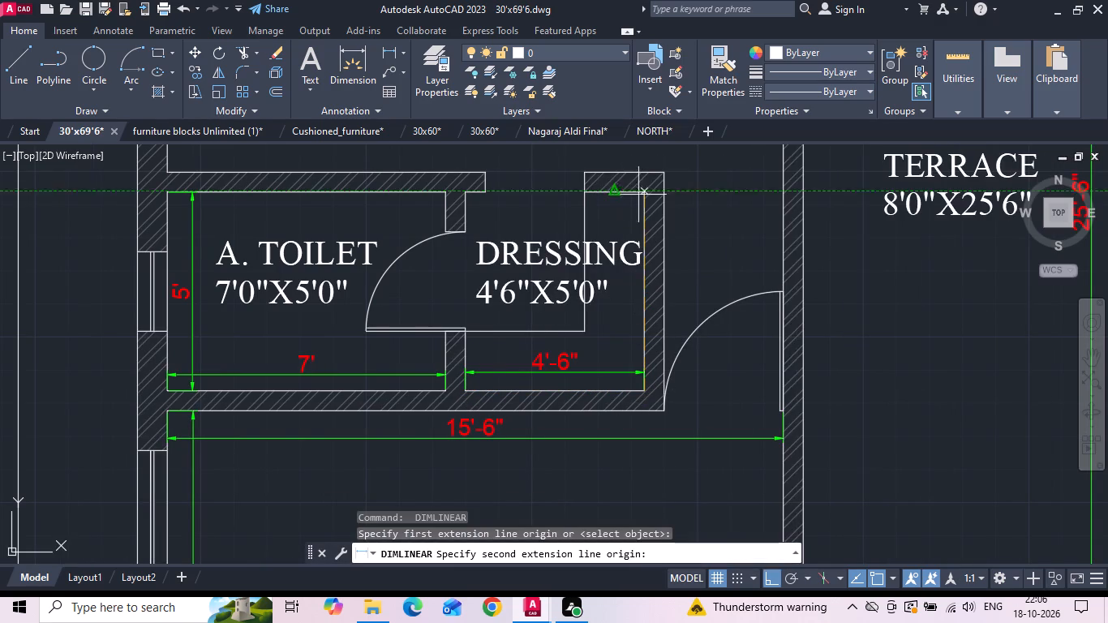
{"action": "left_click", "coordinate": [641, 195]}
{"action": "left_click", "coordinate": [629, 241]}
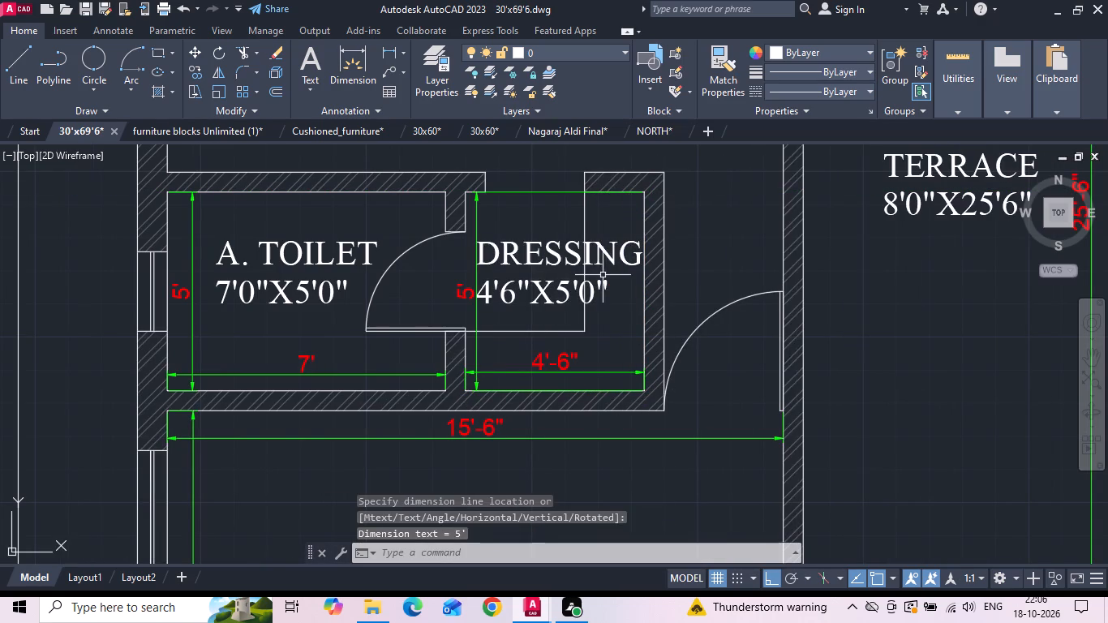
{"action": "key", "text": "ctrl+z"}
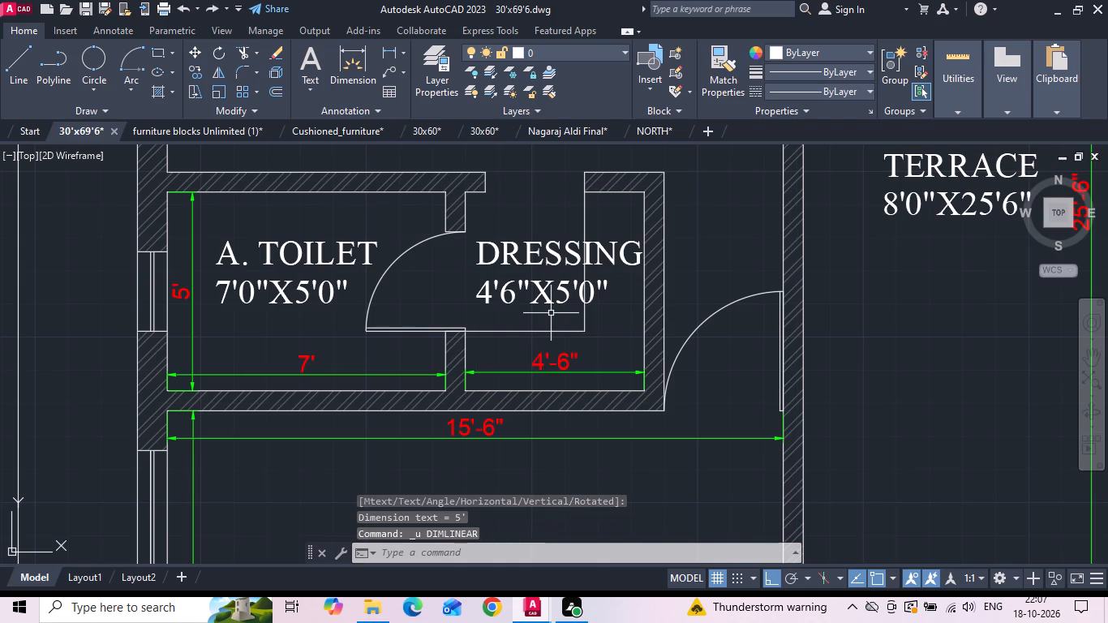
Save the drawing.
{"action": "key", "text": "ctrl+s"}
Add a vertical linear dimension for the DRESSING length, just inside the wall opposite the A. TOILET.
{"action": "key", "text": "d"}
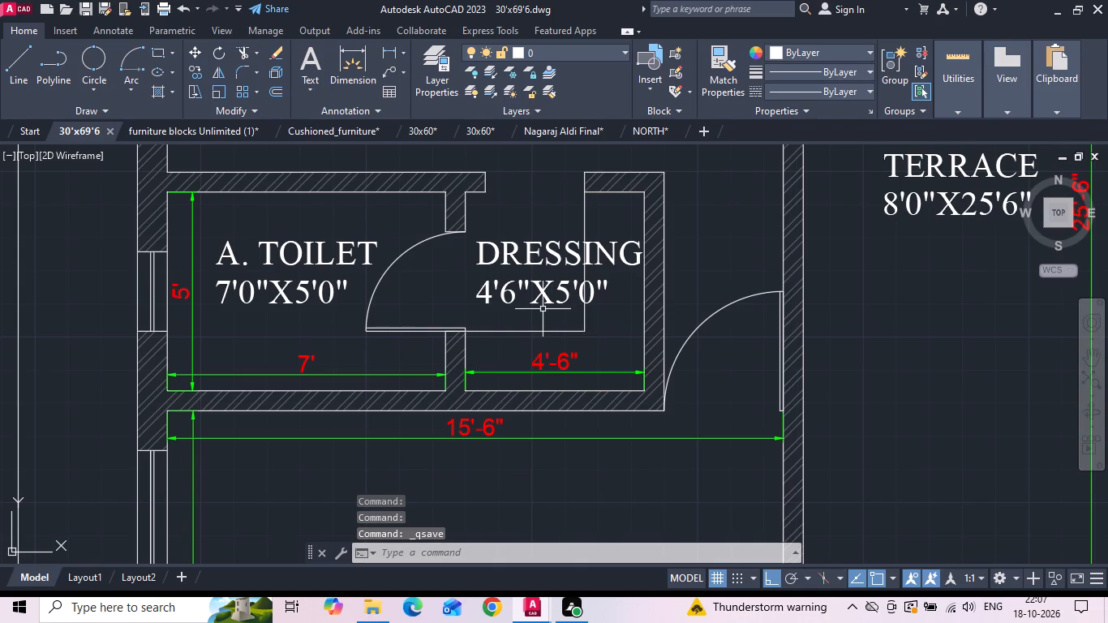
{"action": "type", "text": "LI"}
{"action": "key", "text": "space"}
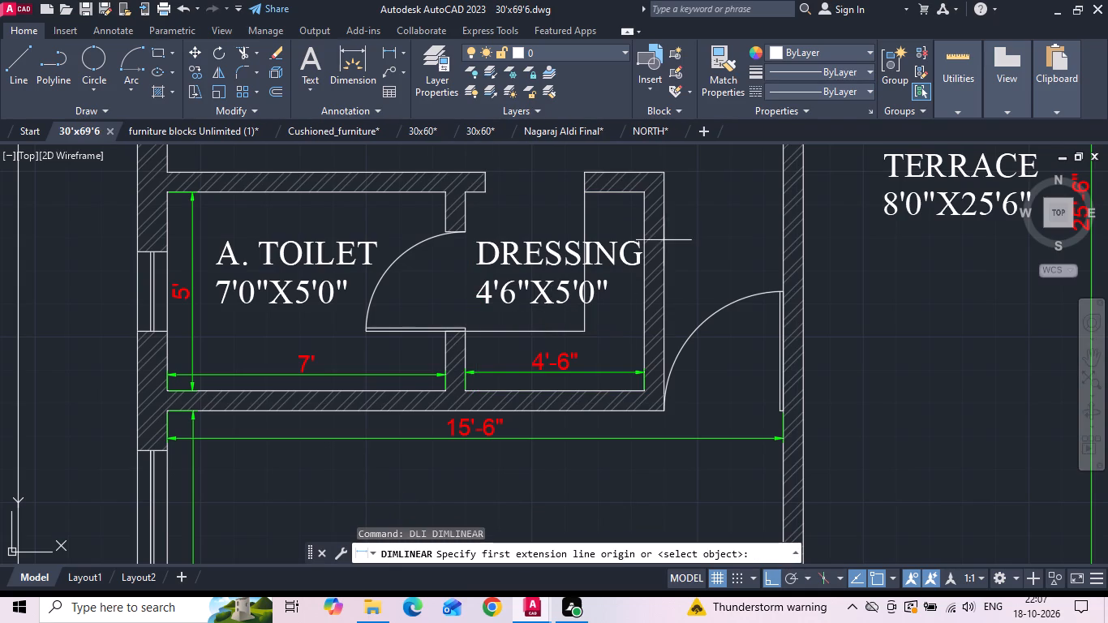
{"action": "left_click", "coordinate": [642, 191]}
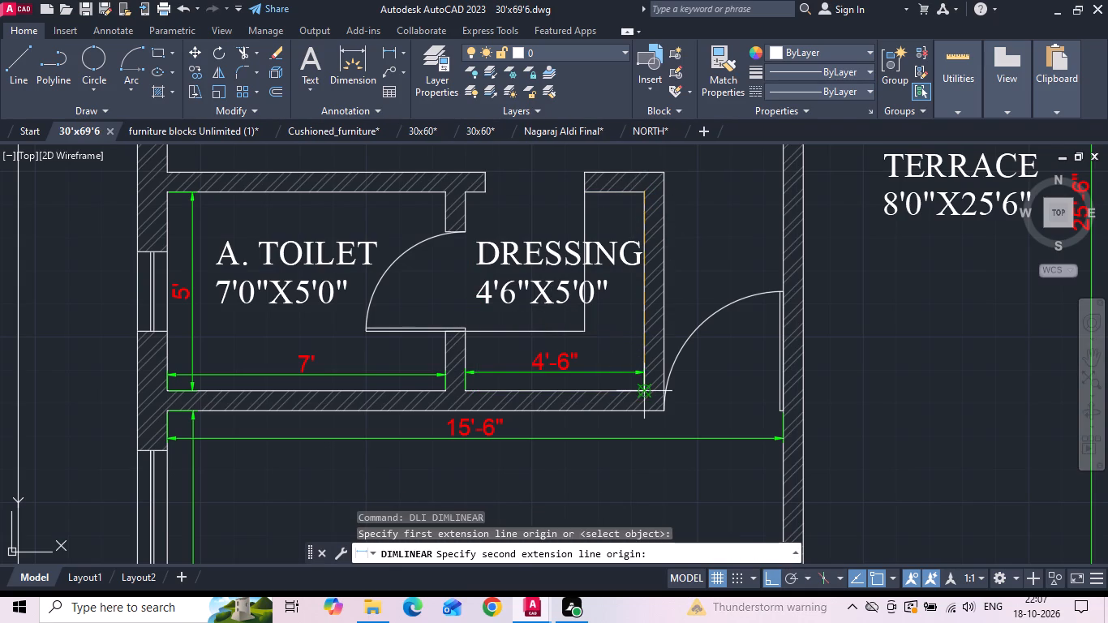
{"action": "left_click", "coordinate": [641, 392]}
{"action": "left_click", "coordinate": [629, 345]}
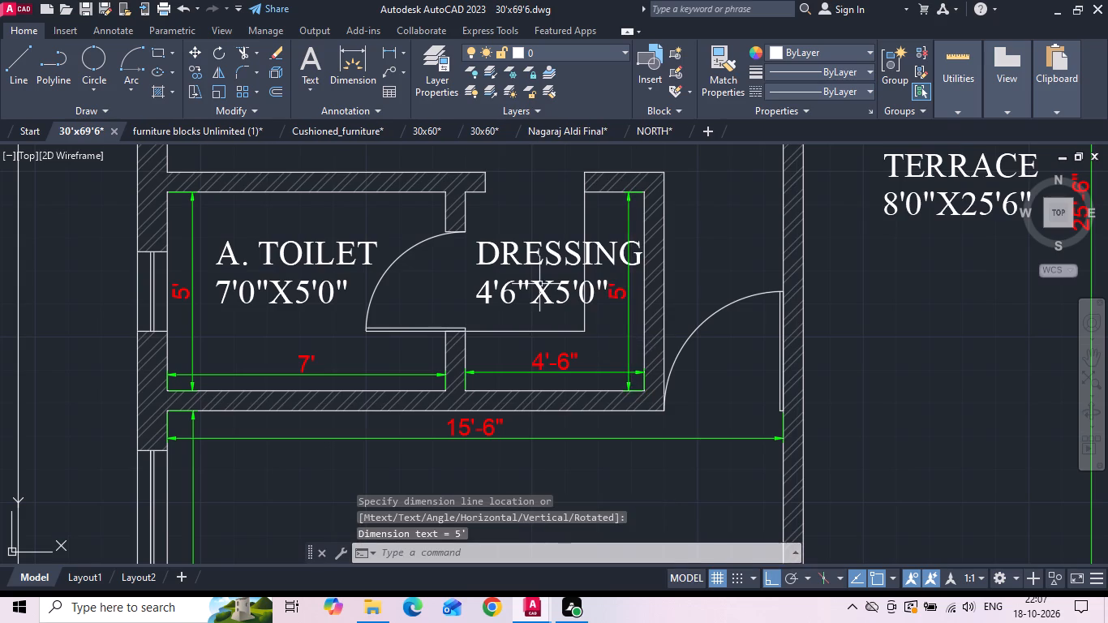
Add quick dimensions inside the first-floor BEDROOM: length beside the outer window wall and width just below the rear wall.
{"action": "middle_click_drag", "start_coordinate": [539, 284], "coordinate": [503, 337]}
{"action": "scroll", "coordinate": [462, 400], "scroll_direction": "down", "scroll_amount": 2}
{"action": "middle_click_drag", "start_coordinate": [428, 288], "coordinate": [419, 332]}
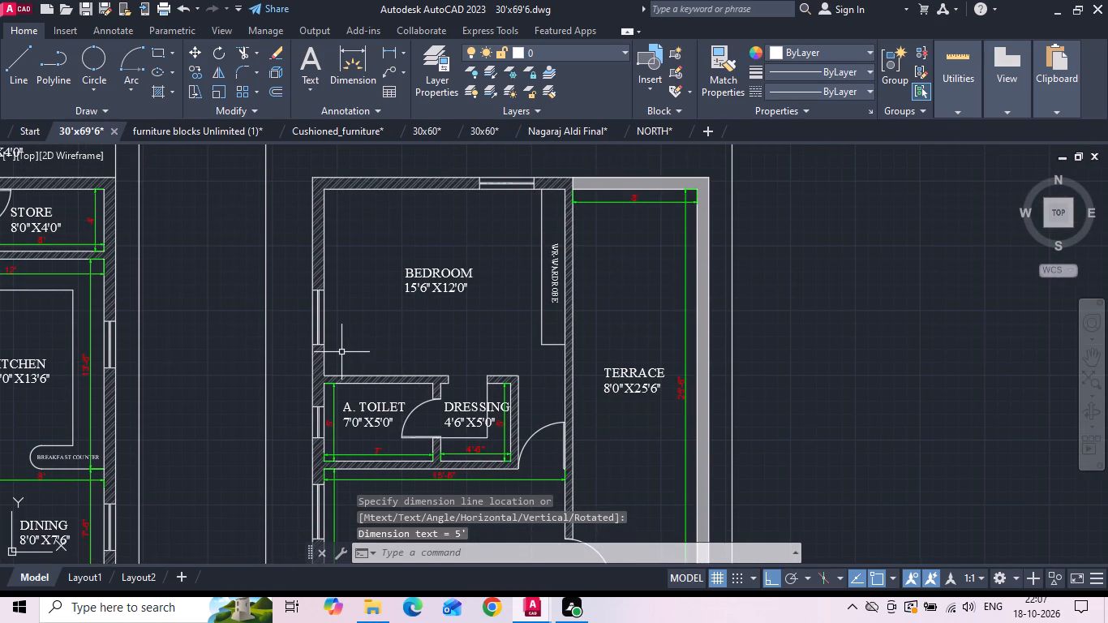
{"action": "key", "text": "Escape"}
{"action": "type", "text": "QDIM"}
{"action": "key", "text": "space"}
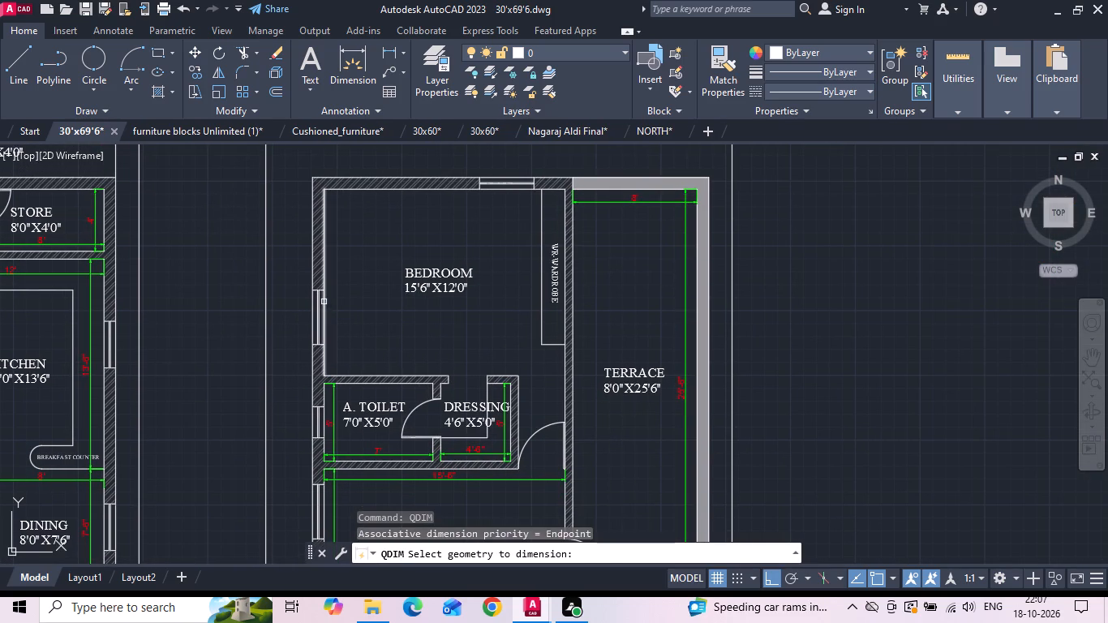
{"action": "left_click", "coordinate": [324, 302]}
{"action": "key", "text": "space"}
{"action": "left_click", "coordinate": [337, 308]}
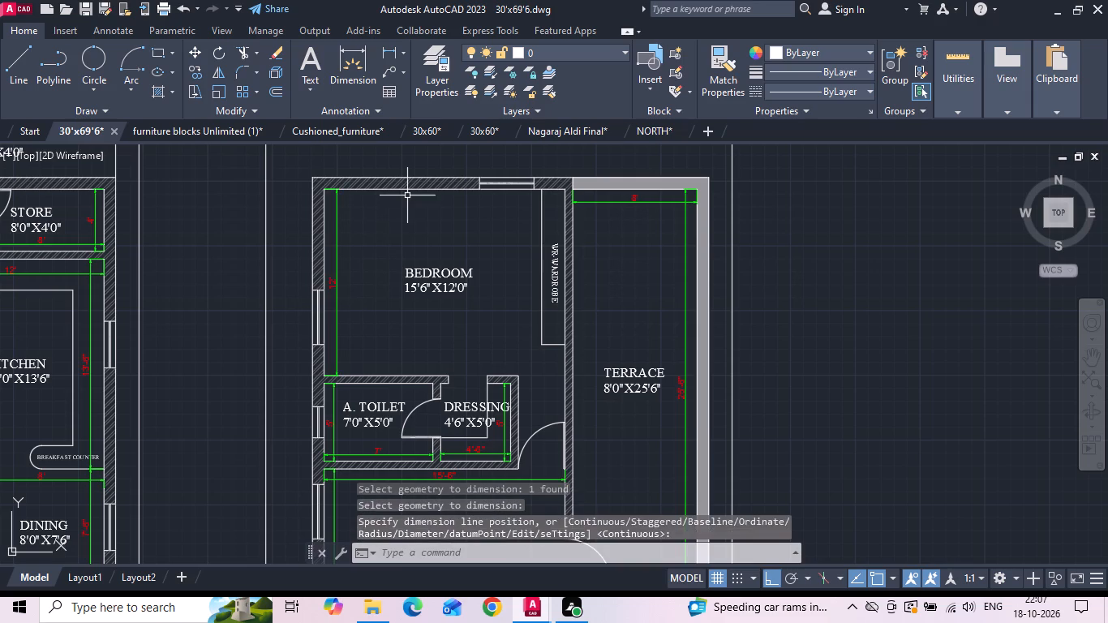
{"action": "key", "text": "space"}
{"action": "left_click", "coordinate": [407, 191]}
{"action": "key", "text": "space"}
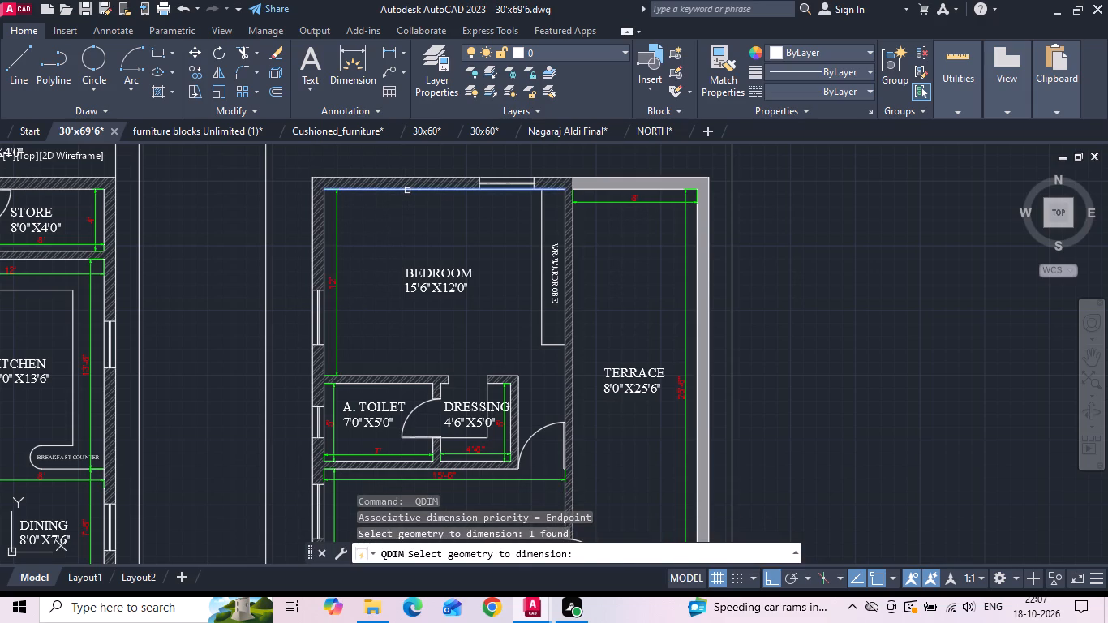
{"action": "left_click", "coordinate": [404, 204]}
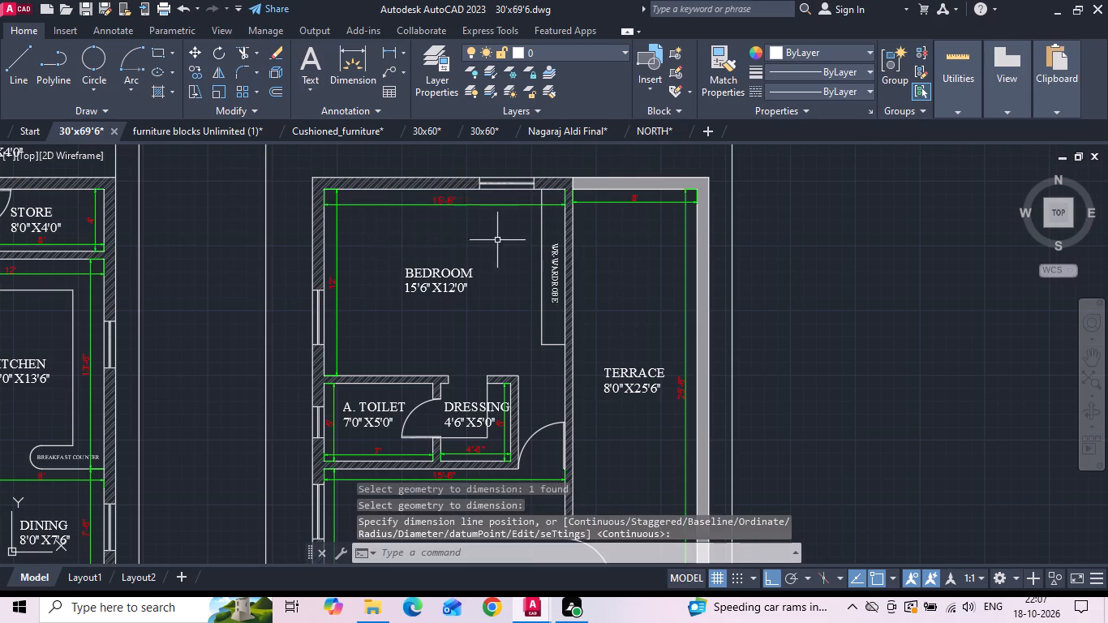
Save the drawing with the new first-floor room dimensions.
{"action": "scroll", "coordinate": [526, 246], "scroll_direction": "down", "scroll_amount": 1}
{"action": "key", "text": "ctrl+s"}
{"action": "key", "text": "ctrl+s"}
{"action": "key", "text": "ctrl+s"}
{"action": "key", "text": "ctrl+s"}
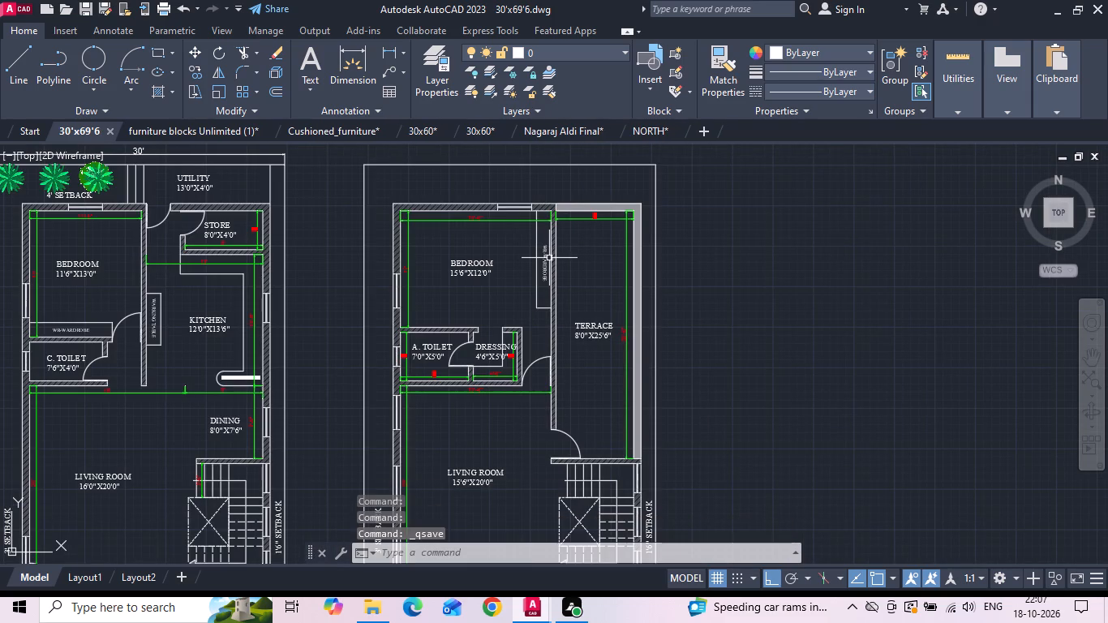
Add a vertical linear dimension for the first-floor rear setback, from the BEDROOM window wall to the plot boundary.
{"action": "middle_click_drag", "start_coordinate": [436, 222], "coordinate": [450, 236]}
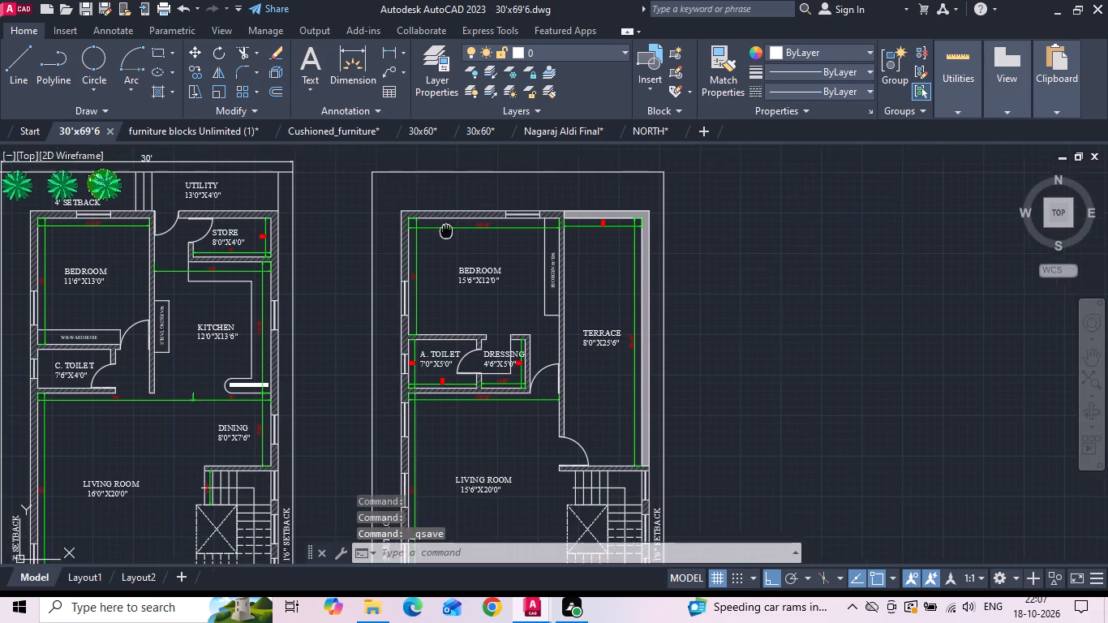
{"action": "middle_click_drag", "start_coordinate": [450, 236], "coordinate": [478, 286]}
{"action": "left_click", "coordinate": [383, 58]}
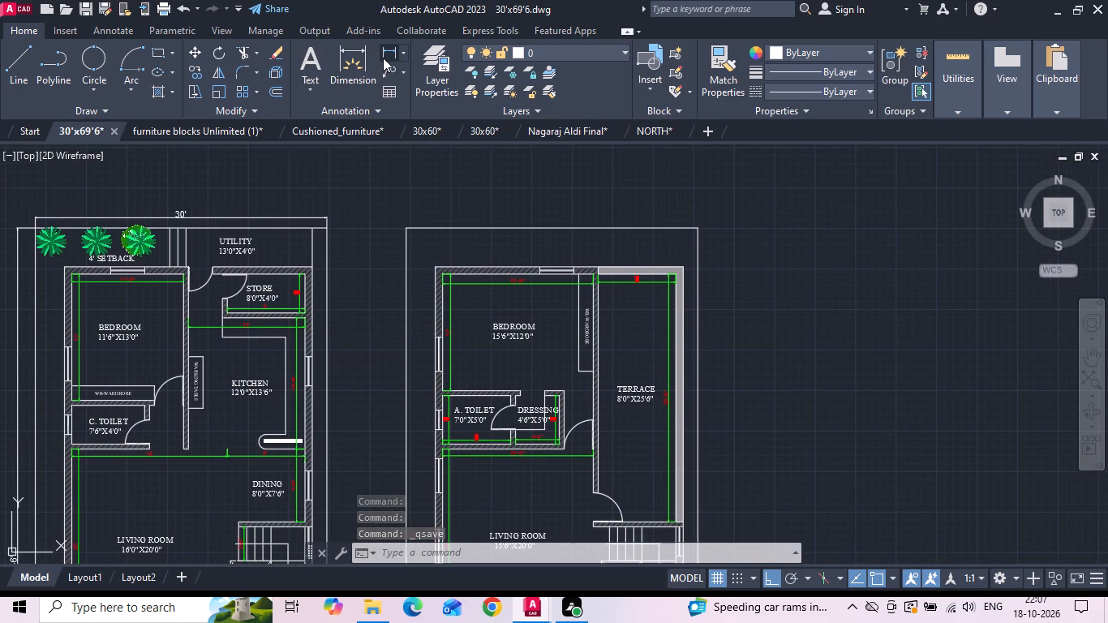
{"action": "scroll", "coordinate": [560, 263], "scroll_direction": "up", "scroll_amount": 2}
{"action": "left_click", "coordinate": [548, 272]}
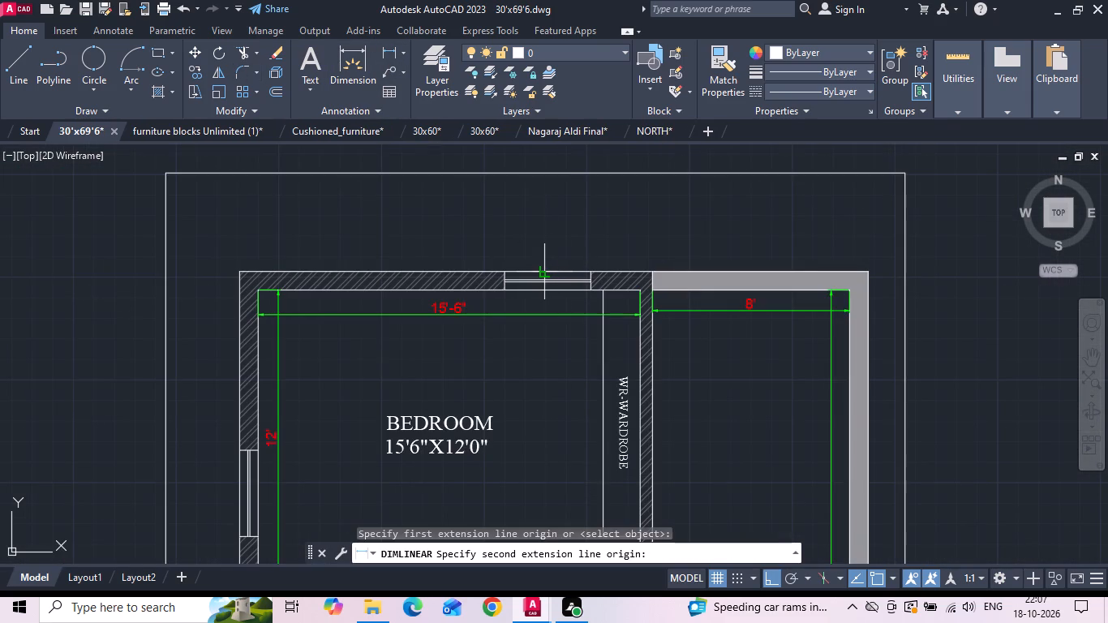
{"action": "left_click", "coordinate": [547, 173]}
{"action": "left_click", "coordinate": [547, 191]}
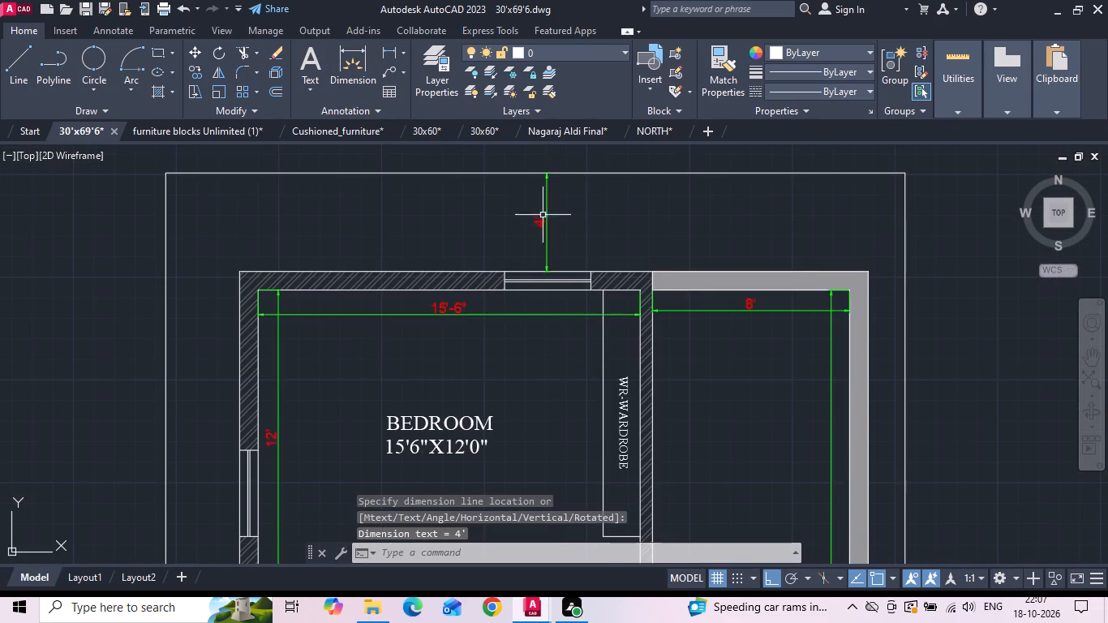
Add a horizontal linear dimension for the first-floor side setback, from the A. TOILET window beside DRESSING to the plot boundary.
{"action": "scroll", "coordinate": [538, 217], "scroll_direction": "down", "scroll_amount": 1}
{"action": "middle_click_drag", "start_coordinate": [458, 367], "coordinate": [462, 290]}
{"action": "scroll", "coordinate": [338, 421], "scroll_direction": "up", "scroll_amount": 2}
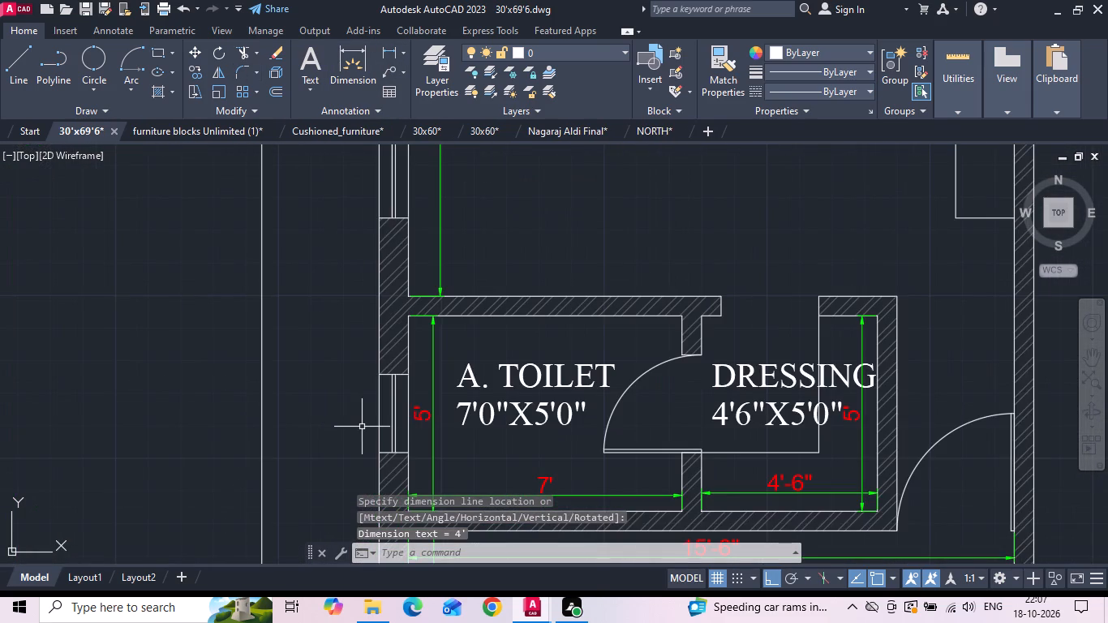
{"action": "key", "text": "space"}
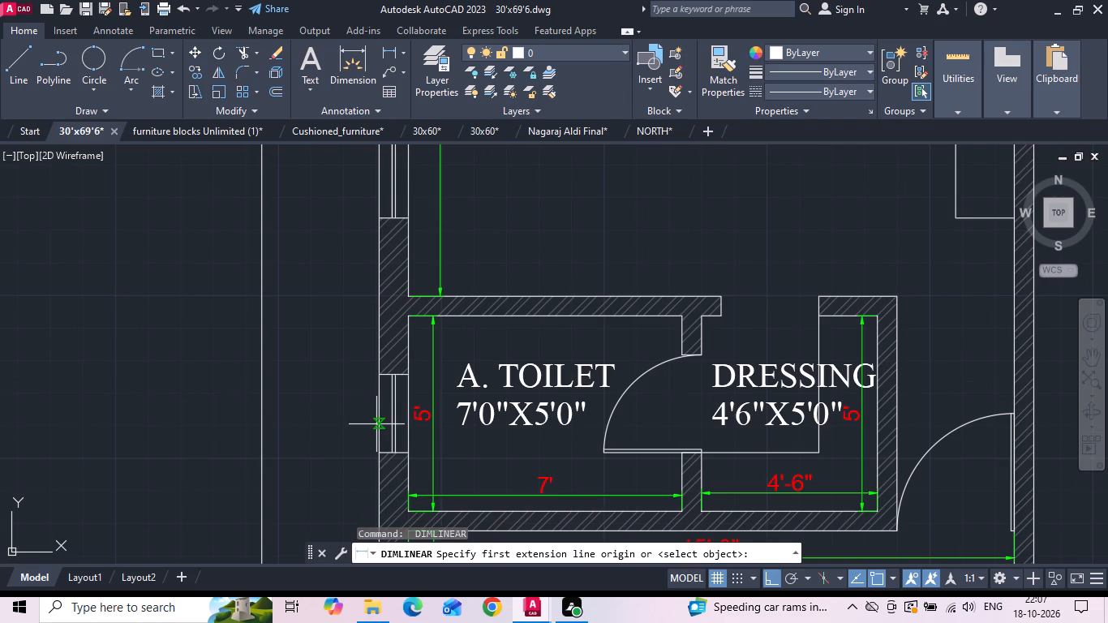
{"action": "left_click", "coordinate": [376, 424]}
{"action": "triple_click", "coordinate": [263, 425]}
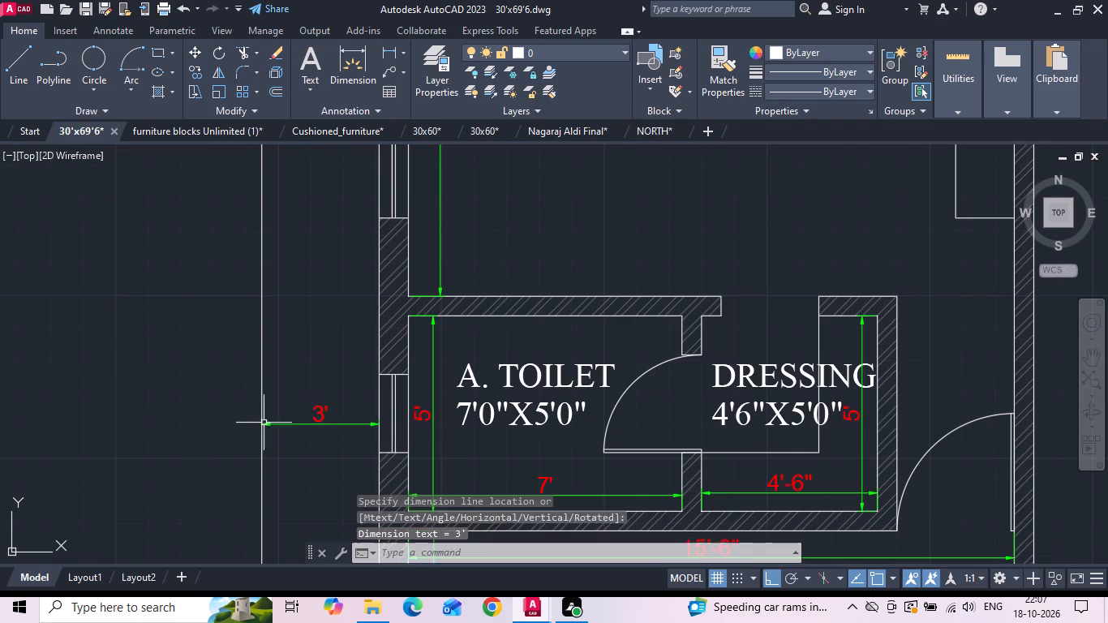
Add a horizontal linear dimension for the terrace-side setback, from the parapet's outer face to the plot boundary.
{"action": "scroll", "coordinate": [319, 340], "scroll_direction": "down", "scroll_amount": 2}
{"action": "scroll", "coordinate": [751, 402], "scroll_direction": "up", "scroll_amount": 3}
{"action": "key", "text": "space"}
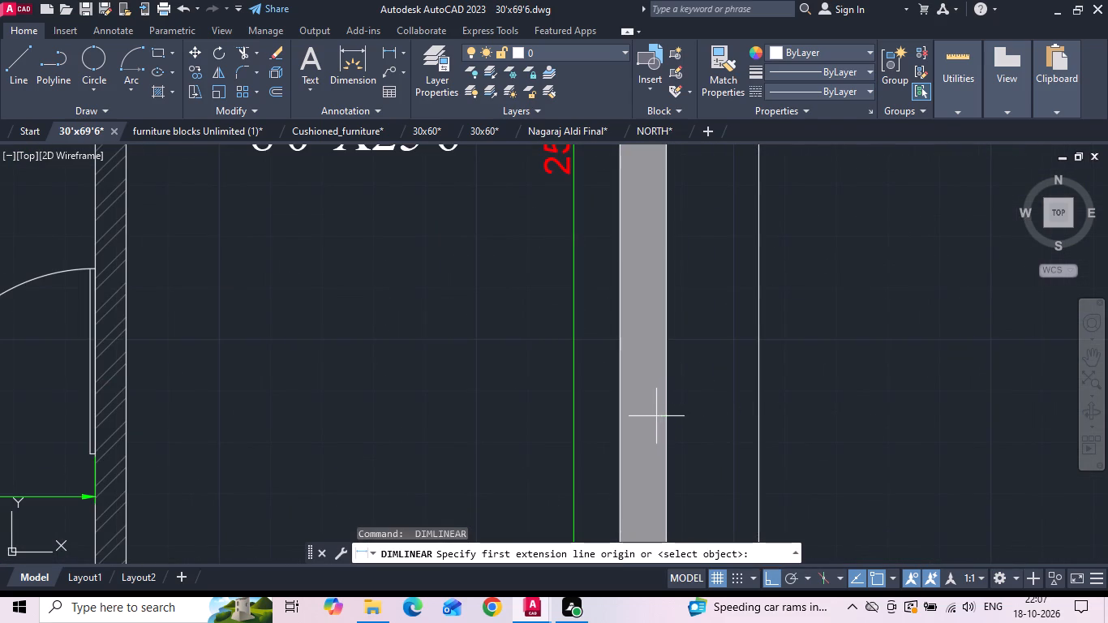
{"action": "left_click", "coordinate": [665, 422]}
{"action": "triple_click", "coordinate": [761, 425]}
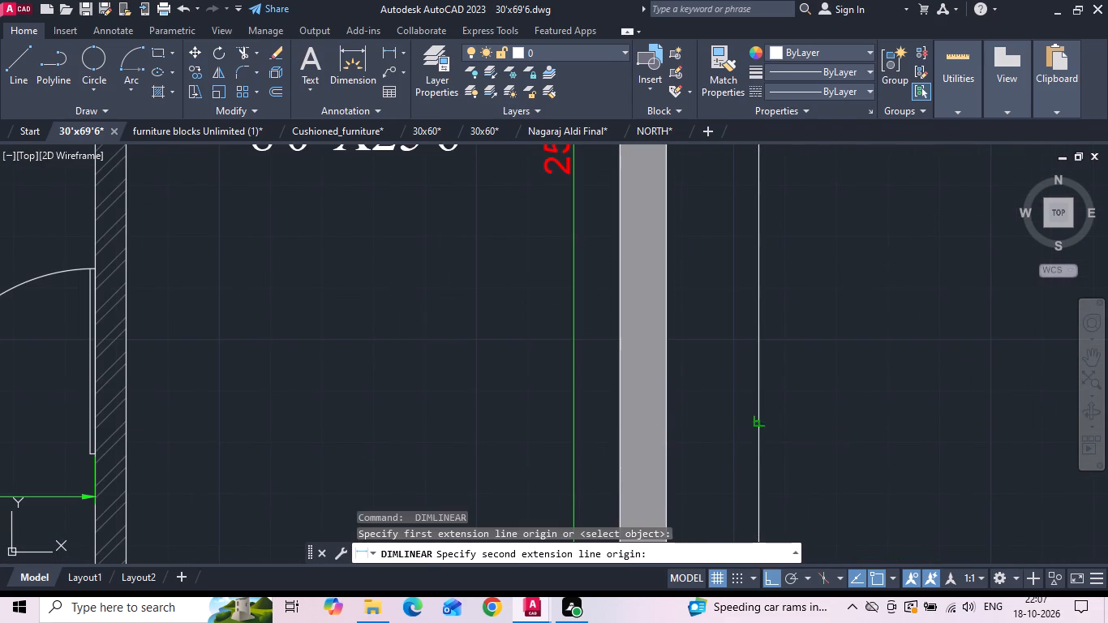
Add a vertical linear dimension for the first-floor front setback, from the M.BEDROOM wardrobe wall to the plot boundary.
{"action": "scroll", "coordinate": [694, 342], "scroll_direction": "down", "scroll_amount": 5}
{"action": "middle_click_drag", "start_coordinate": [603, 483], "coordinate": [535, 281]}
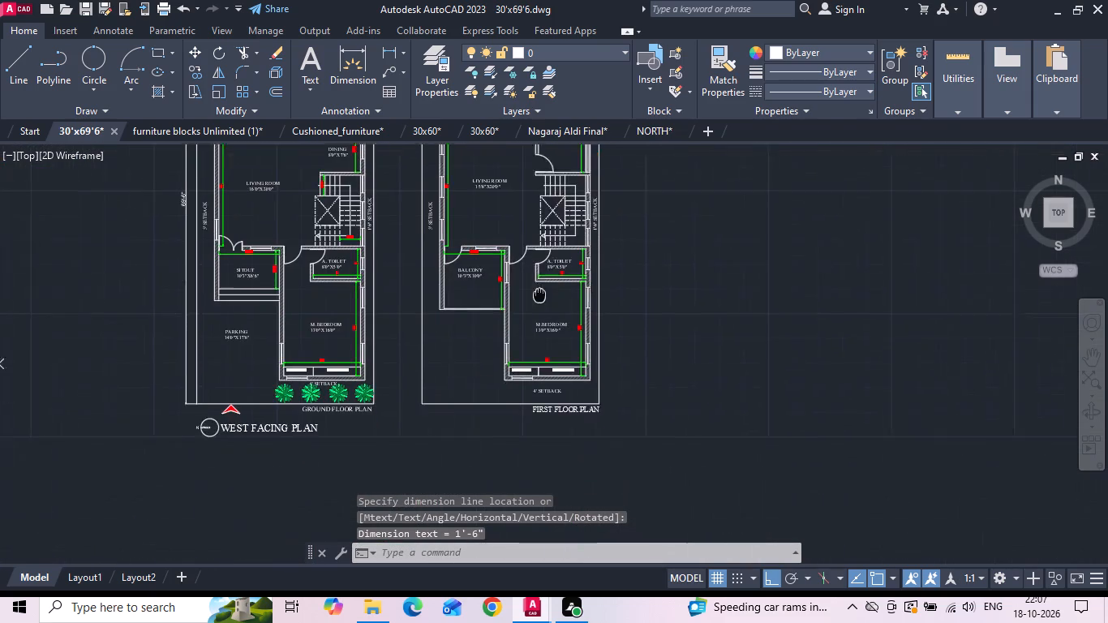
{"action": "middle_click_drag", "start_coordinate": [535, 281], "coordinate": [532, 259]}
{"action": "scroll", "coordinate": [550, 359], "scroll_direction": "up", "scroll_amount": 3}
{"action": "key", "text": "space"}
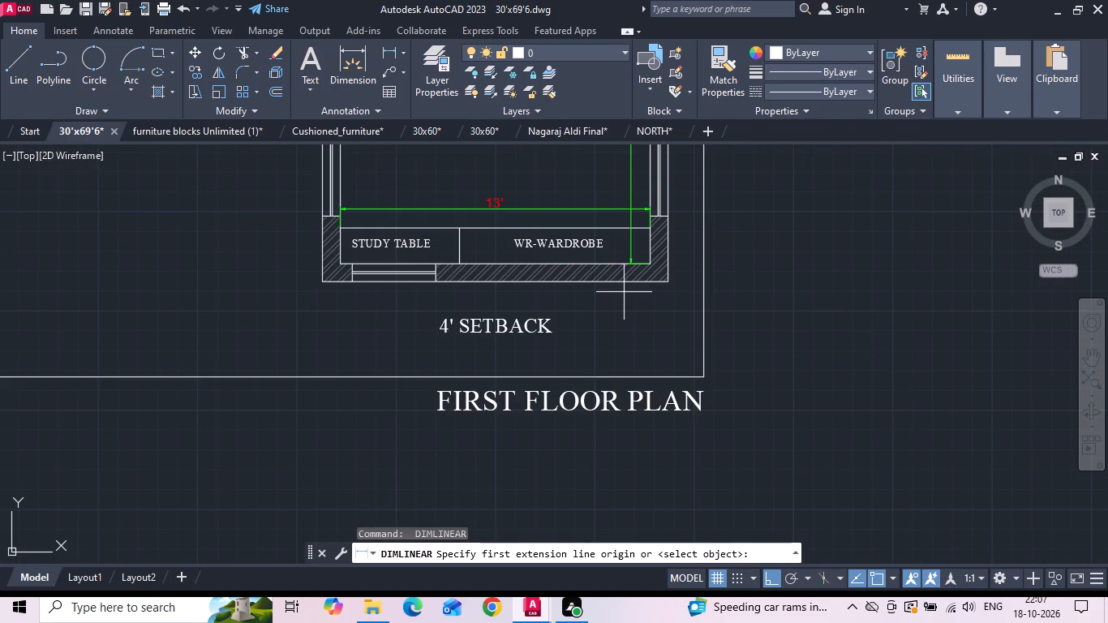
{"action": "left_click", "coordinate": [623, 289]}
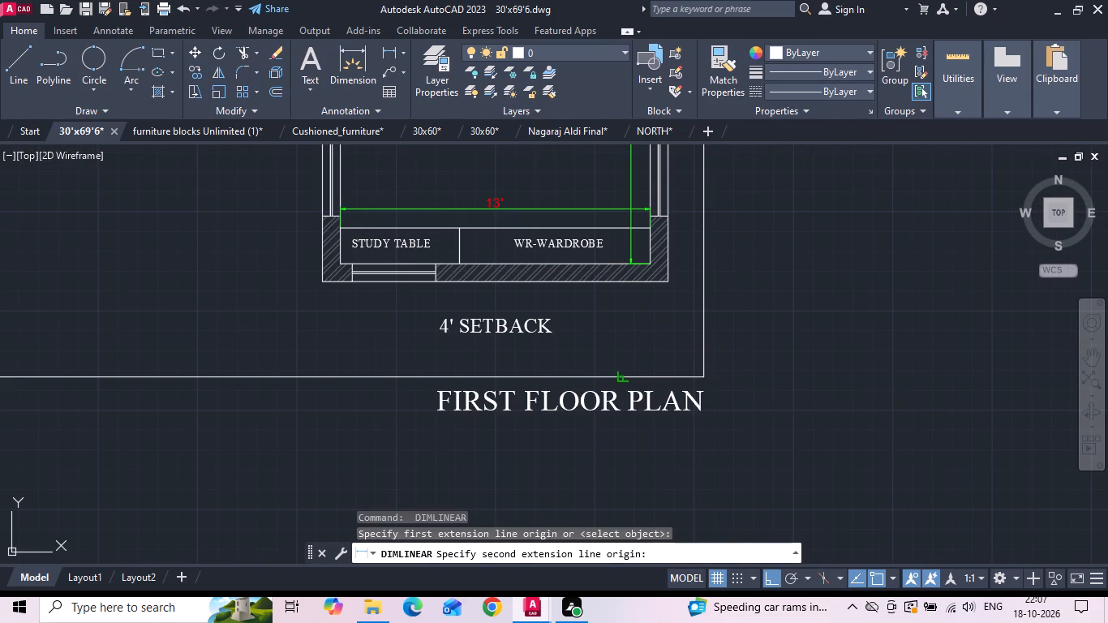
{"action": "triple_click", "coordinate": [619, 380]}
Add a vertical linear dimension from the first-floor BALCONY's front edge to the front plot boundary.
{"action": "scroll", "coordinate": [620, 383], "scroll_direction": "down", "scroll_amount": 2}
{"action": "key", "text": "space"}
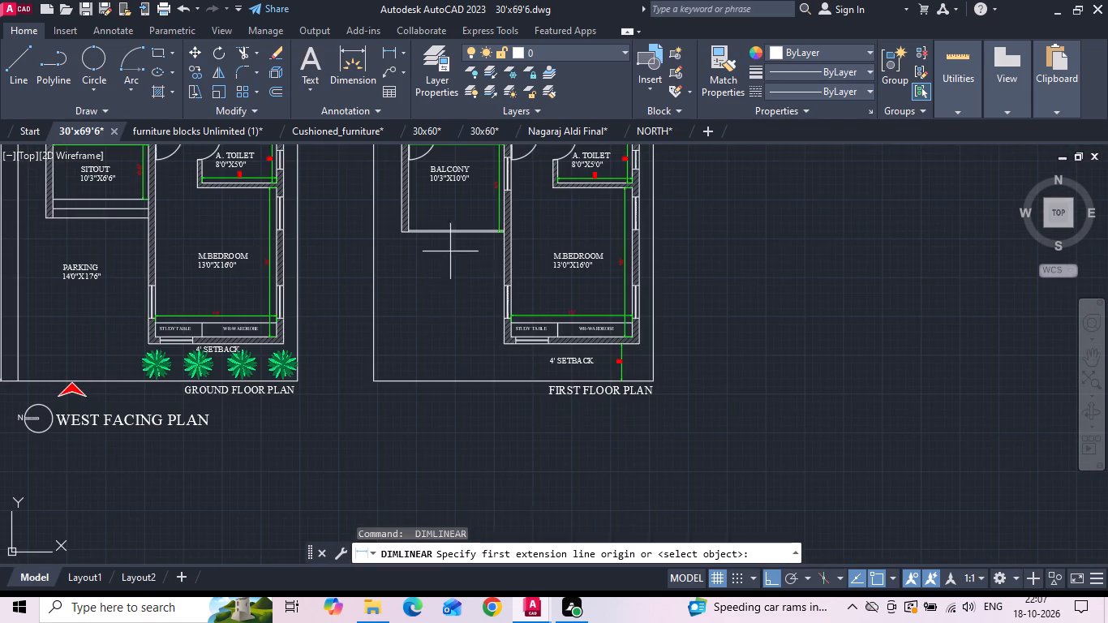
{"action": "scroll", "coordinate": [449, 245], "scroll_direction": "up", "scroll_amount": 2}
{"action": "scroll", "coordinate": [530, 226], "scroll_direction": "up", "scroll_amount": 2}
{"action": "left_click", "coordinate": [545, 196]}
{"action": "scroll", "coordinate": [544, 195], "scroll_direction": "down", "scroll_amount": 1}
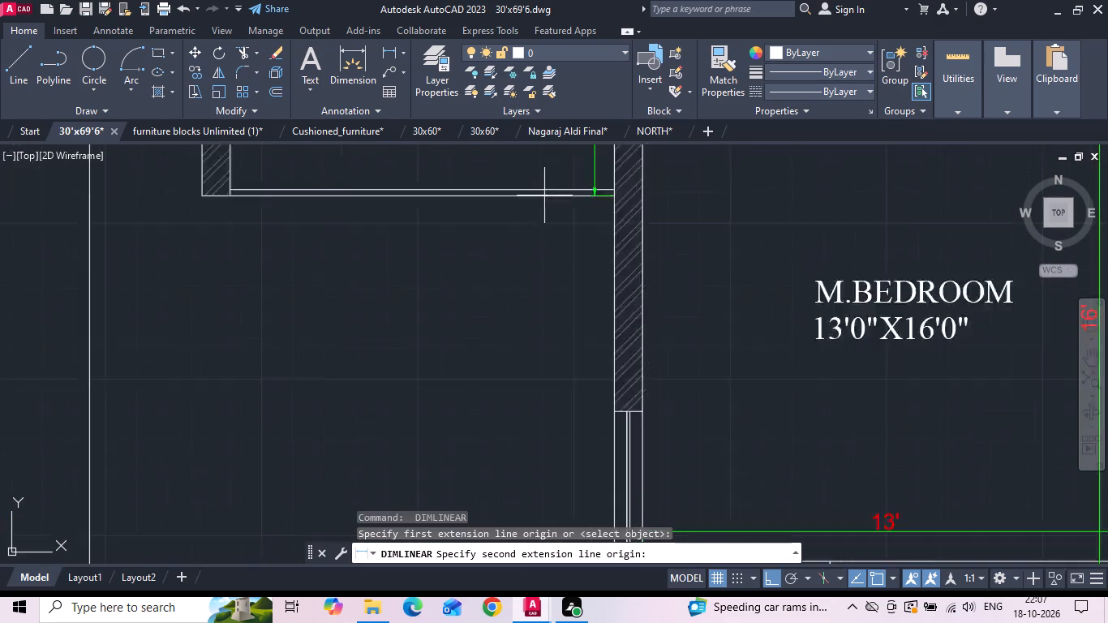
{"action": "scroll", "coordinate": [544, 195], "scroll_direction": "down", "scroll_amount": 2}
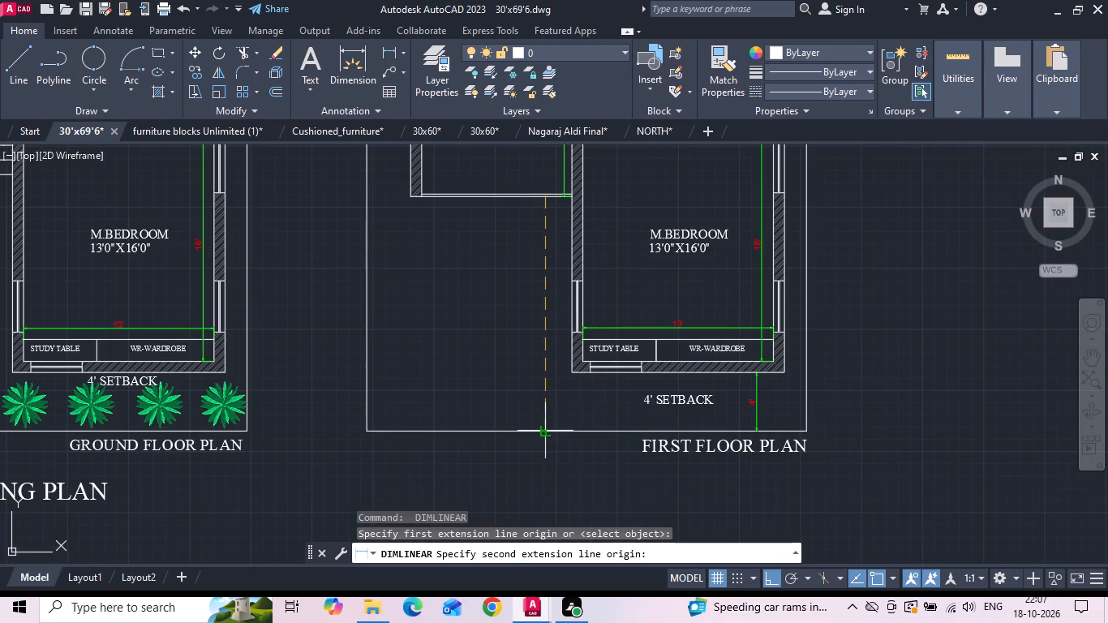
{"action": "triple_click", "coordinate": [542, 430]}
Add a horizontal linear dimension from the first-floor M.BEDROOM side wall to the side plot boundary, just below the BALCONY.
{"action": "scroll", "coordinate": [560, 201], "scroll_direction": "up", "scroll_amount": 3}
{"action": "key", "text": "space"}
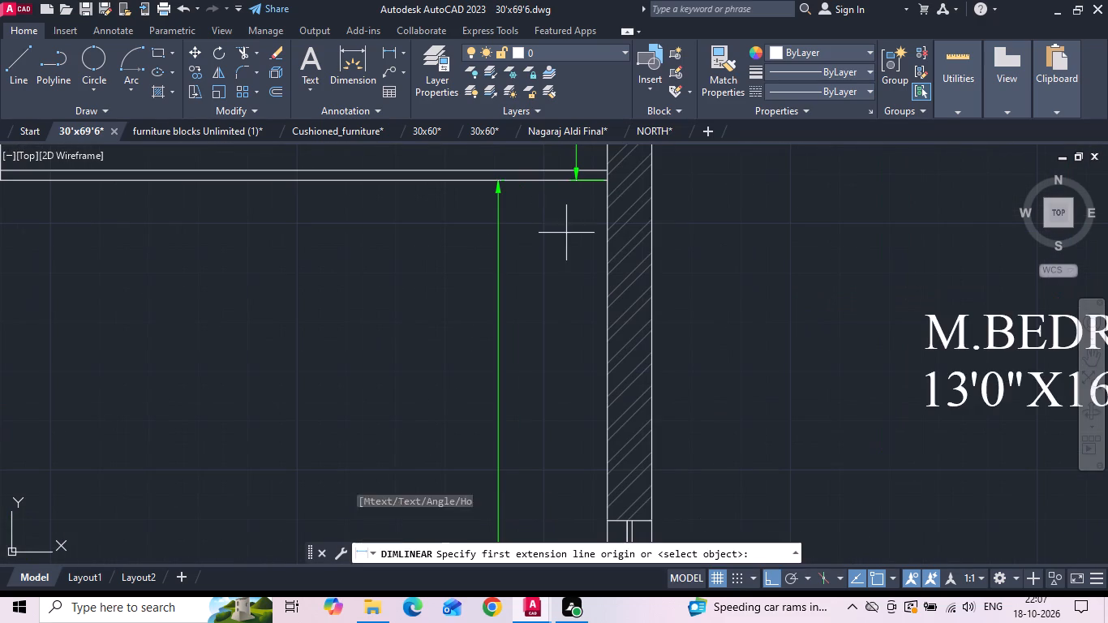
{"action": "left_click", "coordinate": [600, 255]}
{"action": "scroll", "coordinate": [560, 281], "scroll_direction": "down", "scroll_amount": 1}
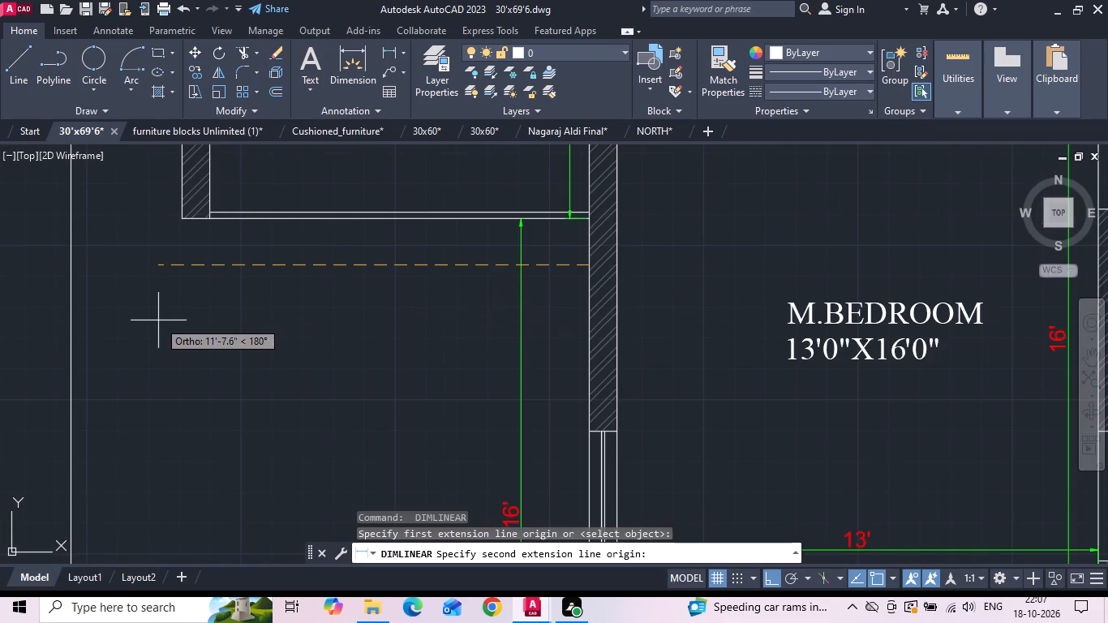
{"action": "left_click", "coordinate": [72, 266]}
{"action": "double_click", "coordinate": [72, 266]}
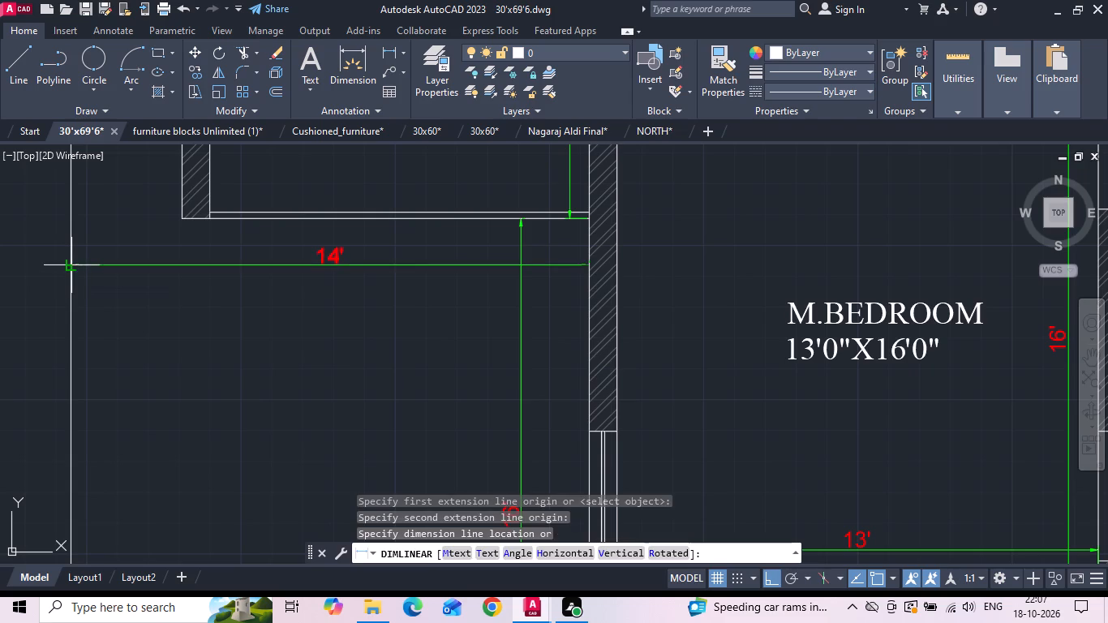
Add a vertical linear dimension for the ground-floor PARKING depth, from the SITOUT's front step edge to the front plot boundary.
{"action": "scroll", "coordinate": [270, 250], "scroll_direction": "down", "scroll_amount": 3}
{"action": "middle_click_drag", "start_coordinate": [230, 276], "coordinate": [807, 280]}
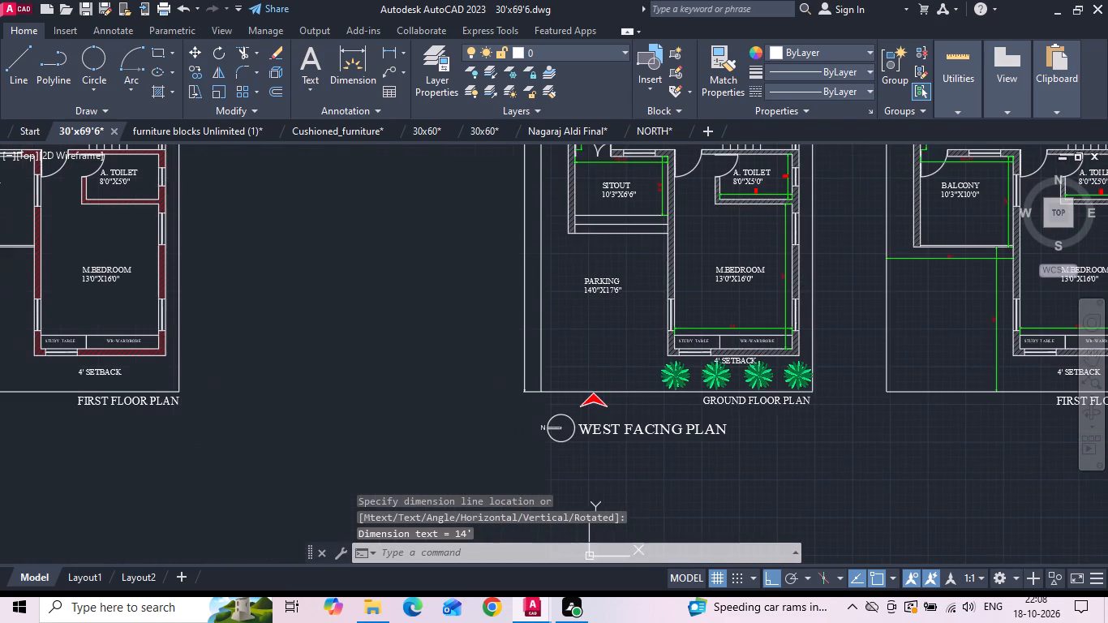
{"action": "scroll", "coordinate": [643, 269], "scroll_direction": "up", "scroll_amount": 2}
{"action": "key", "text": "space"}
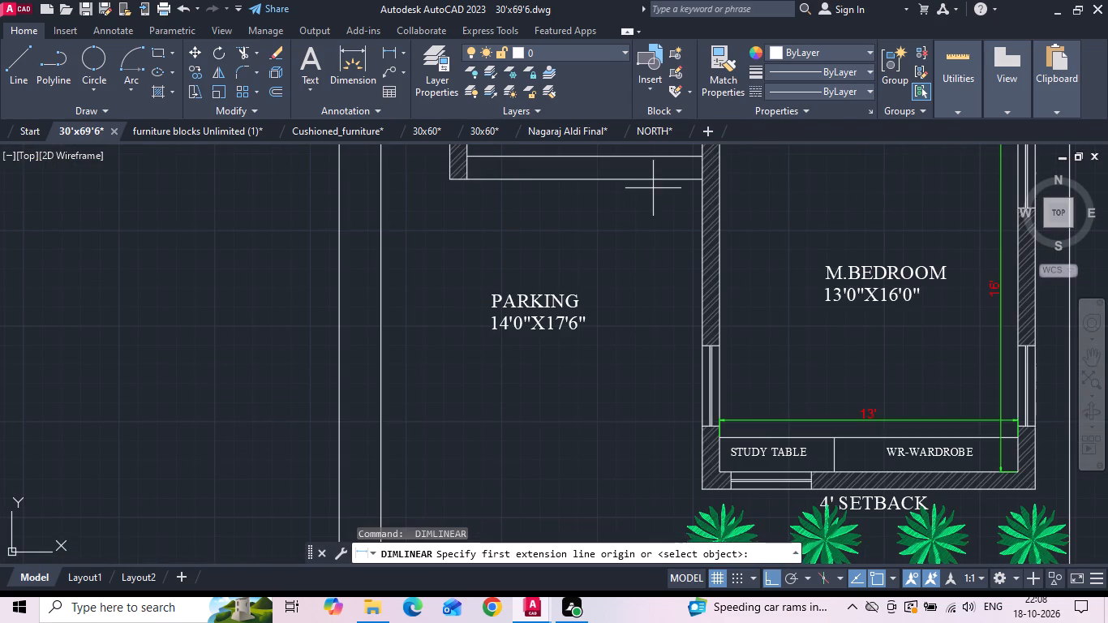
{"action": "left_click", "coordinate": [652, 187]}
{"action": "scroll", "coordinate": [642, 194], "scroll_direction": "down", "scroll_amount": 1}
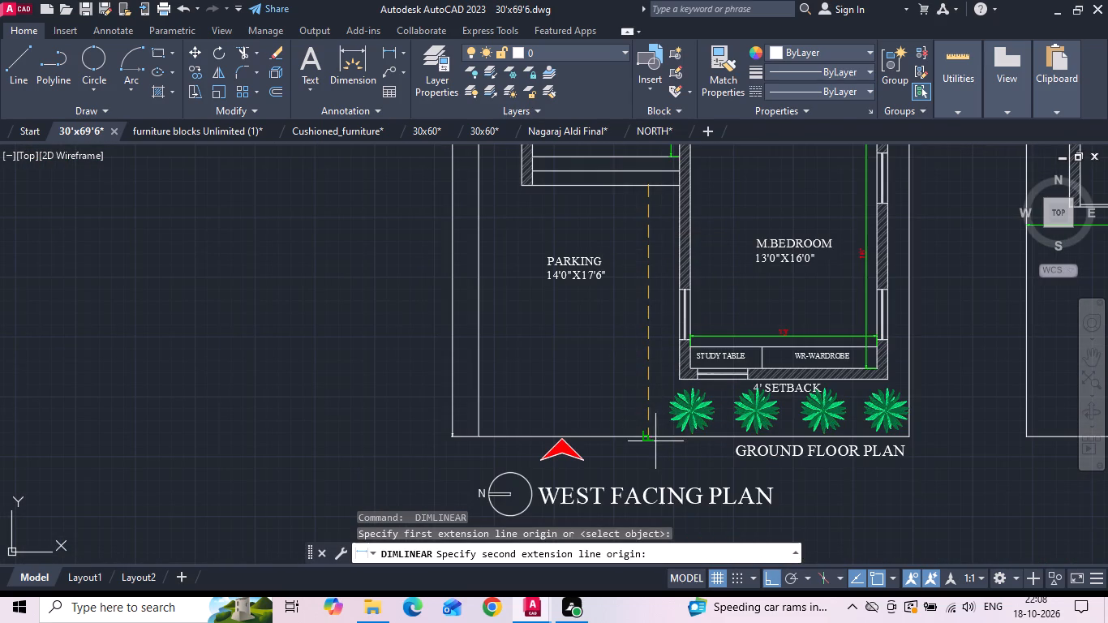
{"action": "left_click", "coordinate": [652, 440]}
{"action": "double_click", "coordinate": [655, 432]}
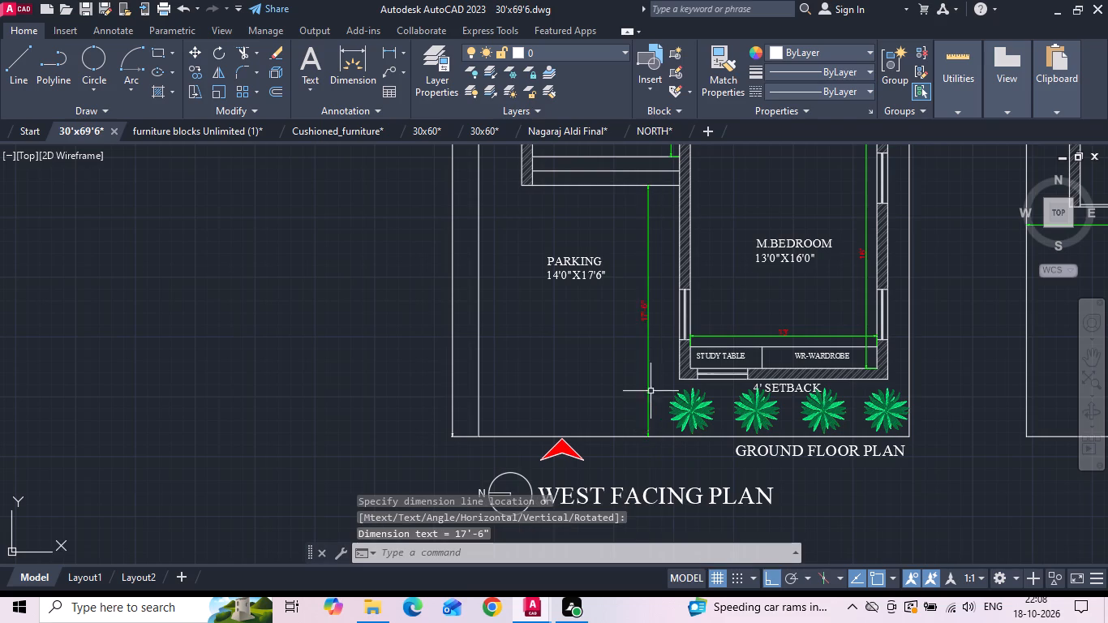
Add a horizontal linear dimension for the PARKING width, from the M.BEDROOM side wall to the plot boundary, just below the SITOUT steps.
{"action": "middle_click_drag", "start_coordinate": [621, 227], "coordinate": [582, 354]}
{"action": "scroll", "coordinate": [568, 329], "scroll_direction": "up", "scroll_amount": 2}
{"action": "key", "text": "space"}
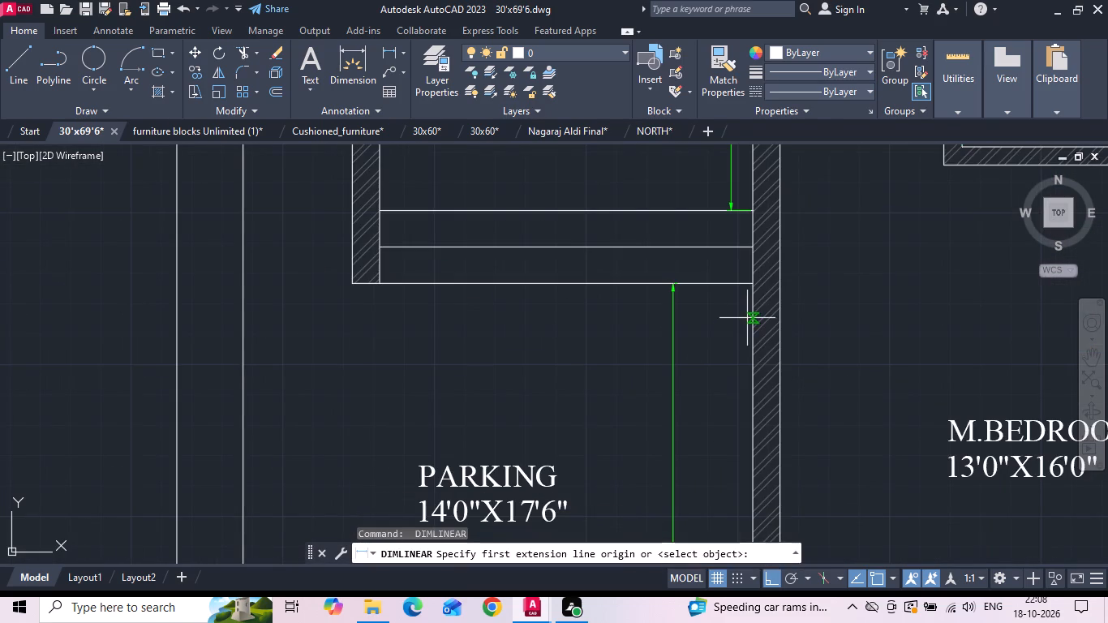
{"action": "left_click", "coordinate": [747, 318]}
{"action": "left_click", "coordinate": [243, 325]}
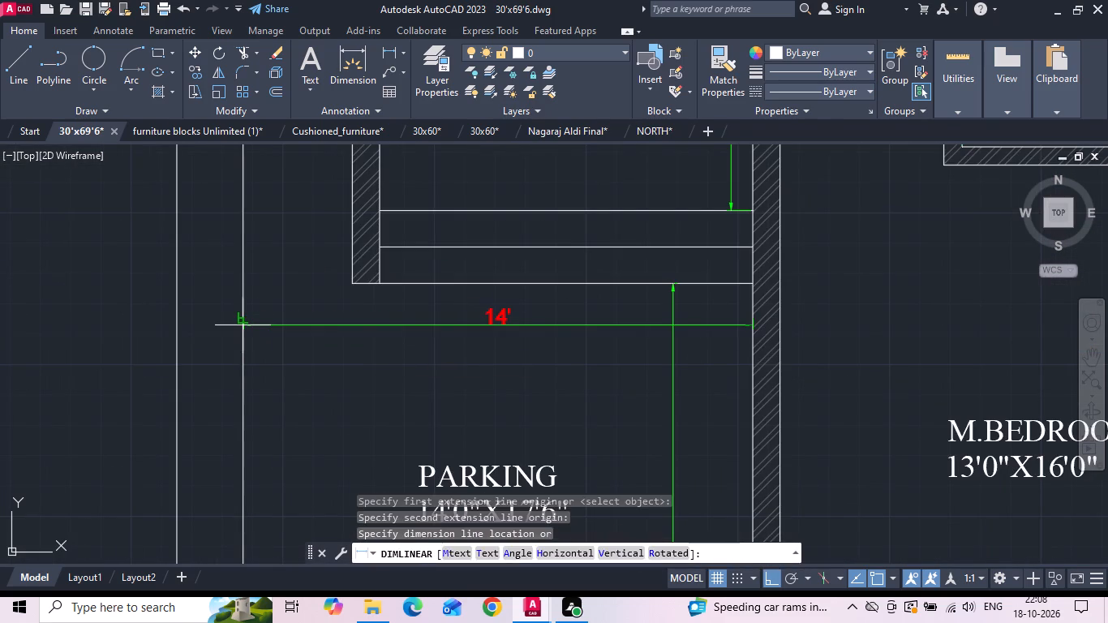
{"action": "double_click", "coordinate": [243, 325]}
Add a horizontal linear dimension for the ground-floor side setback, from the plot boundary to the LIVING ROOM's outer wall face.
{"action": "scroll", "coordinate": [321, 406], "scroll_direction": "down", "scroll_amount": 2}
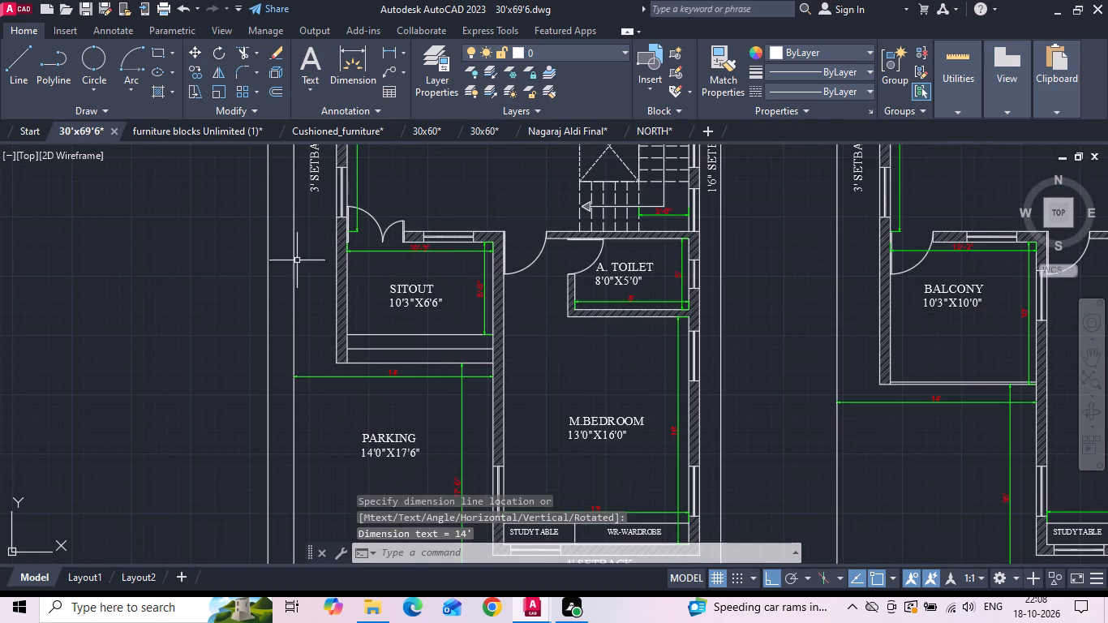
{"action": "scroll", "coordinate": [303, 221], "scroll_direction": "up", "scroll_amount": 1}
{"action": "key", "text": "space"}
{"action": "middle_click_drag", "start_coordinate": [308, 288], "coordinate": [313, 397]}
{"action": "scroll", "coordinate": [312, 415], "scroll_direction": "down", "scroll_amount": 1}
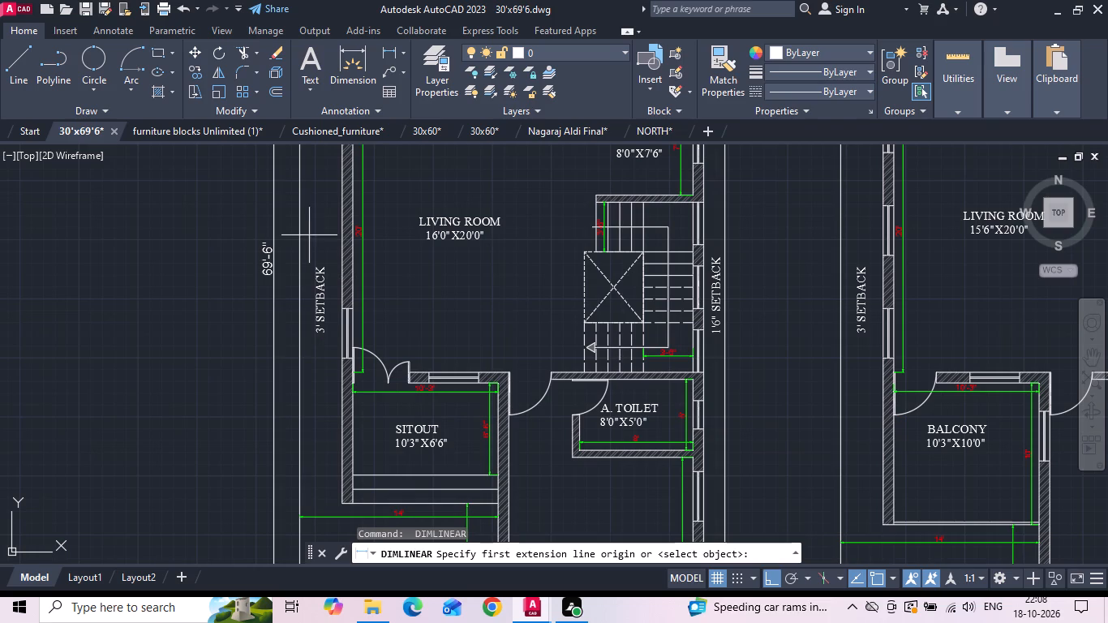
{"action": "left_click", "coordinate": [301, 225]}
{"action": "scroll", "coordinate": [301, 223], "scroll_direction": "up", "scroll_amount": 2}
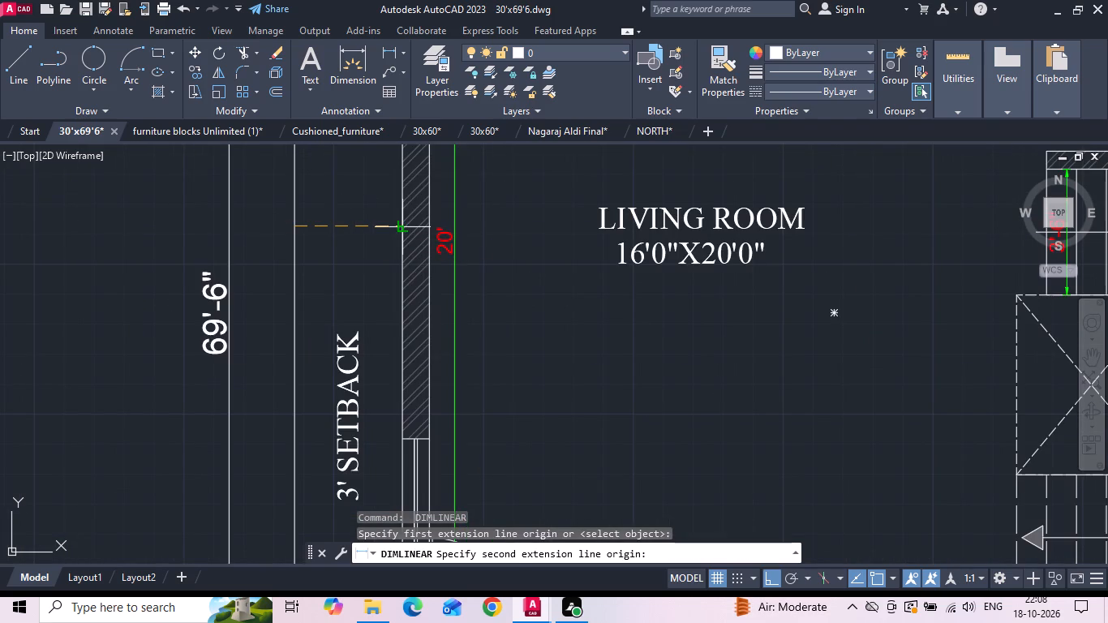
{"action": "triple_click", "coordinate": [406, 223]}
Add a vertical linear dimension for the ground-floor rear setback, from the BEDROOM's outer wall to the plot boundary, beside the UTILITY steps.
{"action": "scroll", "coordinate": [374, 247], "scroll_direction": "down", "scroll_amount": 5}
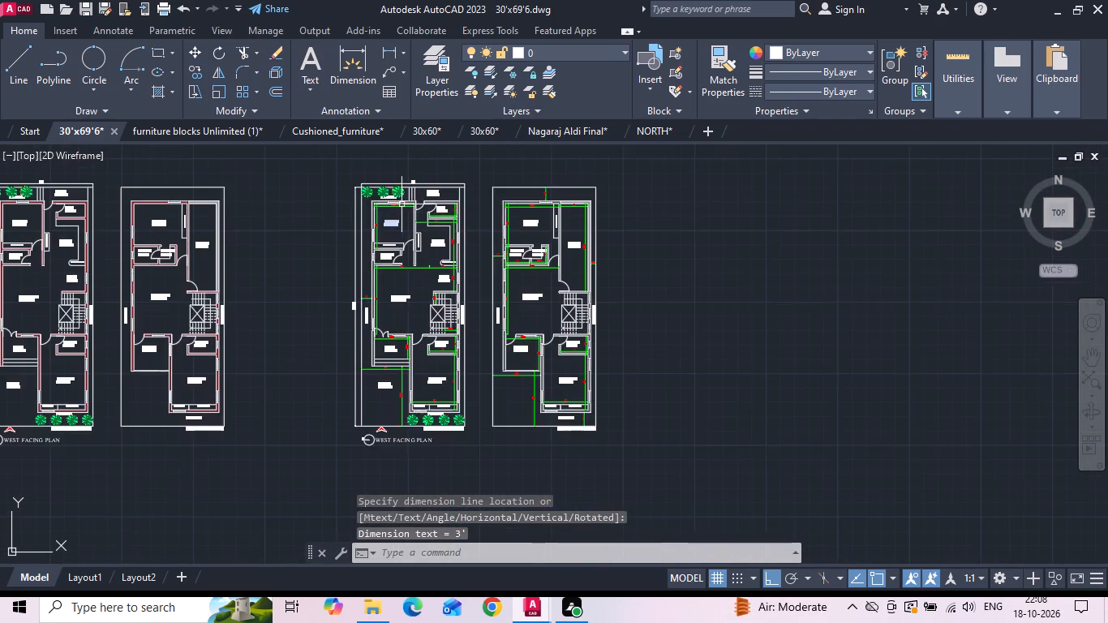
{"action": "middle_click_drag", "start_coordinate": [405, 224], "coordinate": [394, 284]}
{"action": "scroll", "coordinate": [393, 257], "scroll_direction": "up", "scroll_amount": 5}
{"action": "key", "text": "space"}
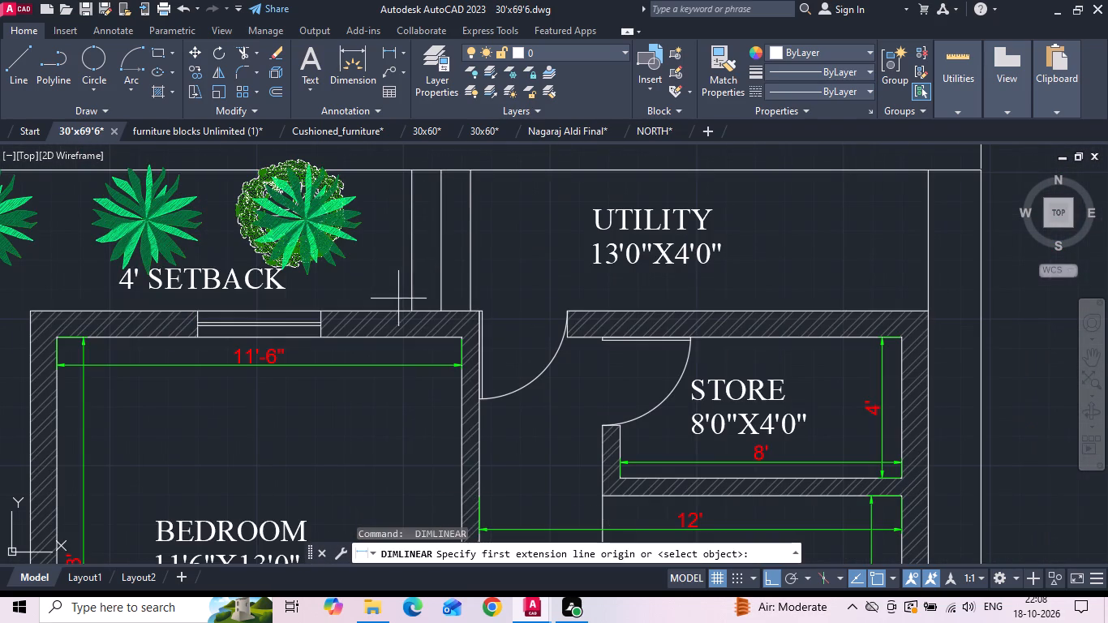
{"action": "left_click", "coordinate": [394, 311]}
{"action": "triple_click", "coordinate": [397, 172]}
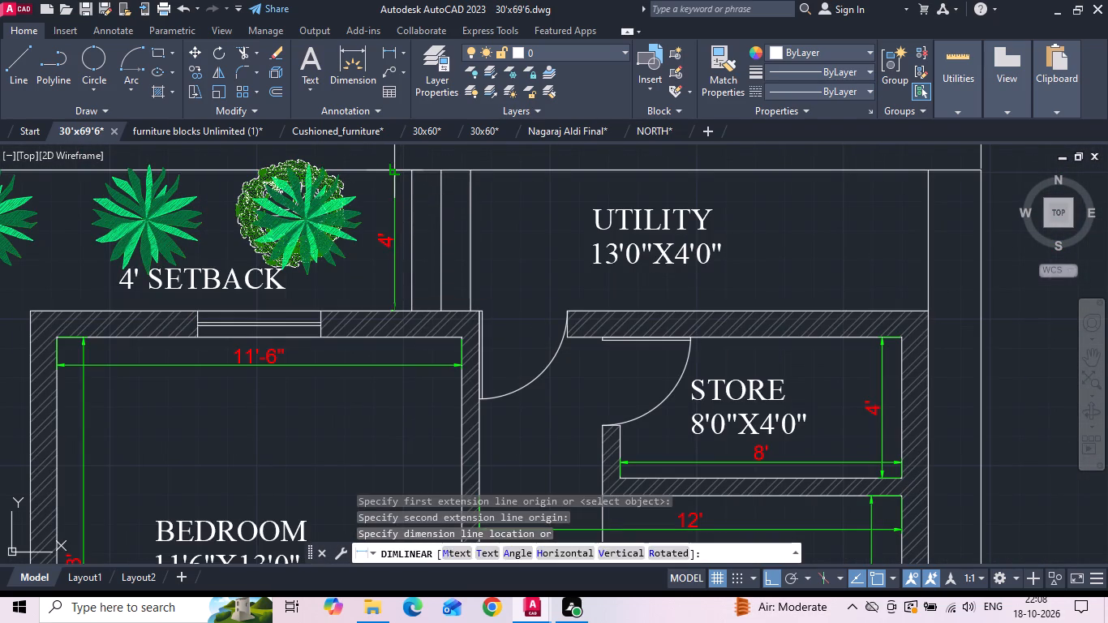
Add a horizontal linear dimension for the opposite ground-floor side setback, from the outer wall beside the BREAKFAST COUNTER to the plot boundary.
{"action": "scroll", "coordinate": [386, 187], "scroll_direction": "down", "scroll_amount": 3}
{"action": "scroll", "coordinate": [537, 400], "scroll_direction": "up", "scroll_amount": 3}
{"action": "key", "text": "space"}
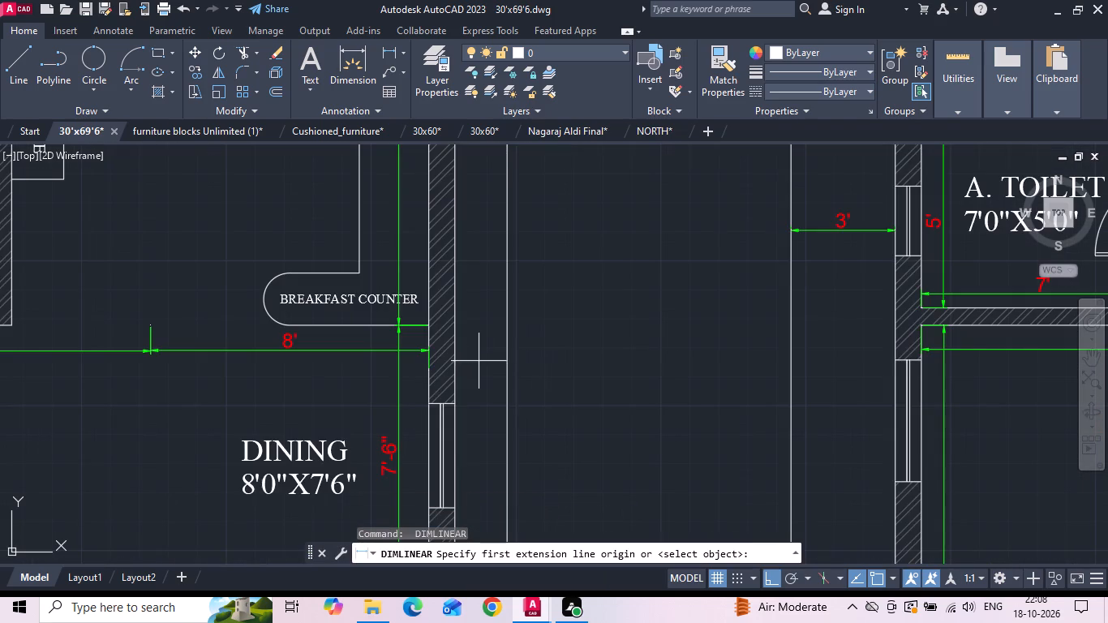
{"action": "left_click", "coordinate": [457, 320]}
{"action": "triple_click", "coordinate": [500, 322]}
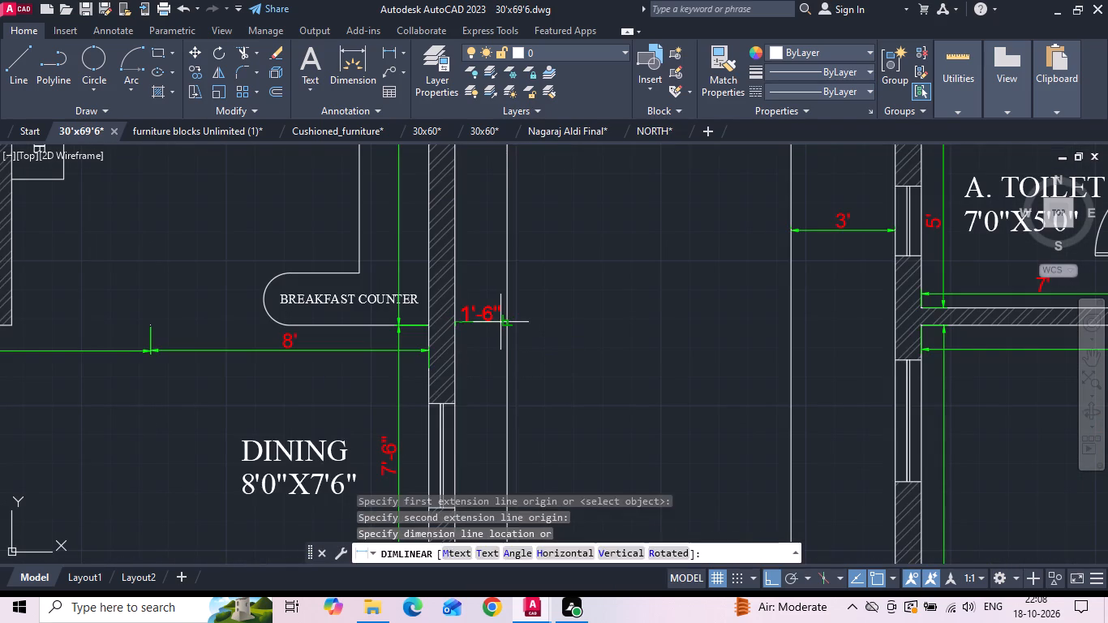
Add a vertical linear dimension for the ground-floor front setback, from the M.BEDROOM wardrobe wall to the plot boundary, between the plants.
{"action": "scroll", "coordinate": [481, 256], "scroll_direction": "down", "scroll_amount": 3}
{"action": "middle_click_drag", "start_coordinate": [432, 366], "coordinate": [419, 234]}
{"action": "middle_click_drag", "start_coordinate": [400, 401], "coordinate": [397, 399]}
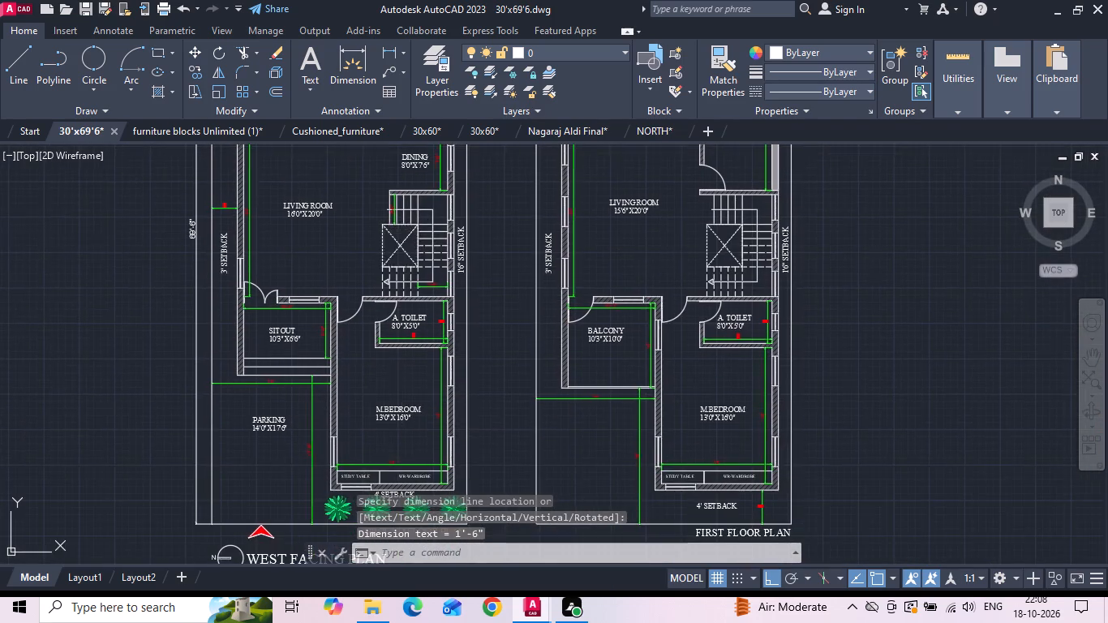
{"action": "middle_click_drag", "start_coordinate": [397, 399], "coordinate": [391, 260]}
{"action": "scroll", "coordinate": [336, 386], "scroll_direction": "up", "scroll_amount": 3}
{"action": "key", "text": "space"}
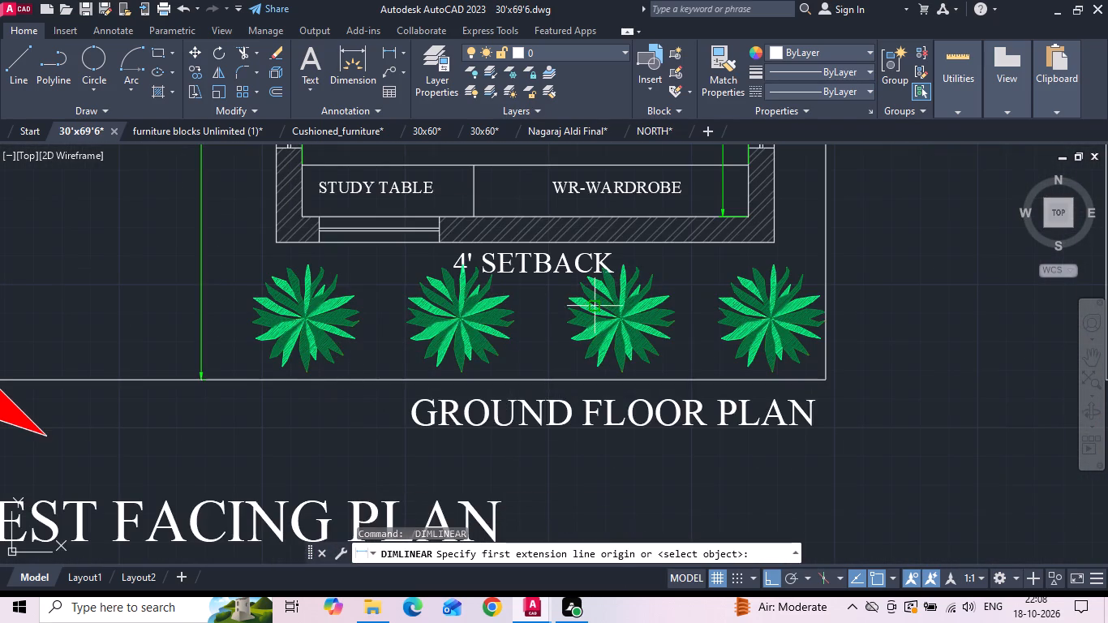
{"action": "left_click", "coordinate": [710, 248]}
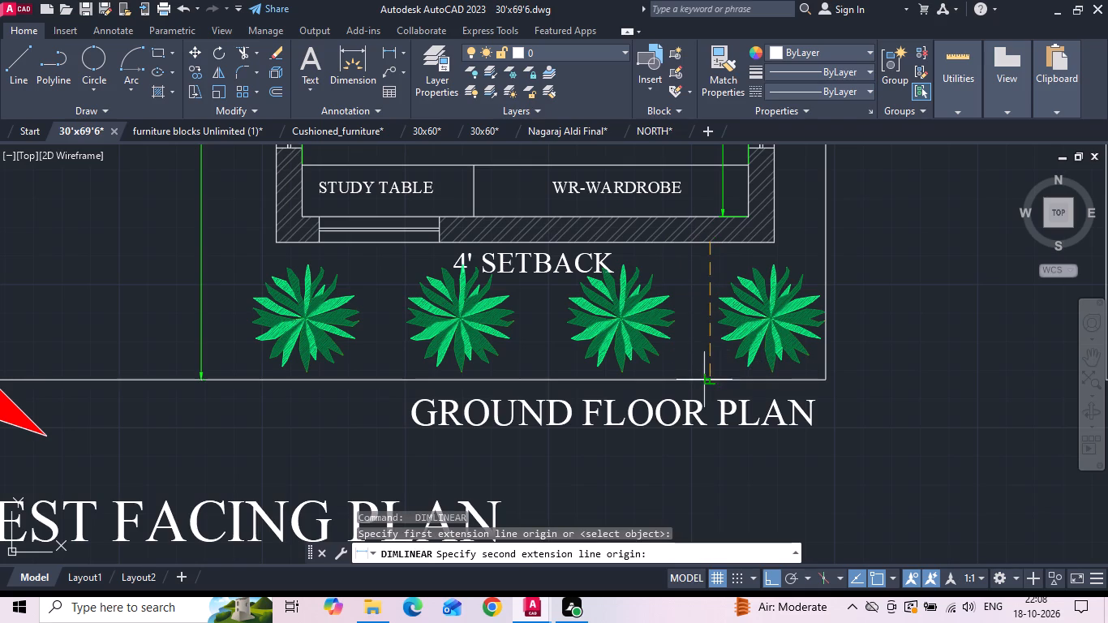
{"action": "left_click", "coordinate": [706, 380]}
{"action": "double_click", "coordinate": [705, 373]}
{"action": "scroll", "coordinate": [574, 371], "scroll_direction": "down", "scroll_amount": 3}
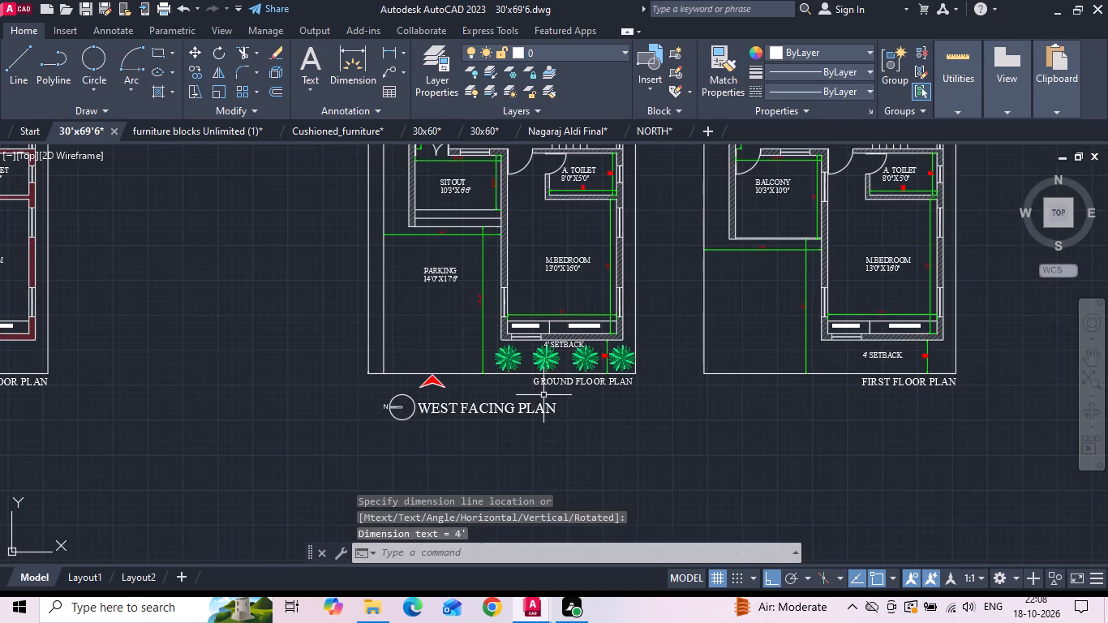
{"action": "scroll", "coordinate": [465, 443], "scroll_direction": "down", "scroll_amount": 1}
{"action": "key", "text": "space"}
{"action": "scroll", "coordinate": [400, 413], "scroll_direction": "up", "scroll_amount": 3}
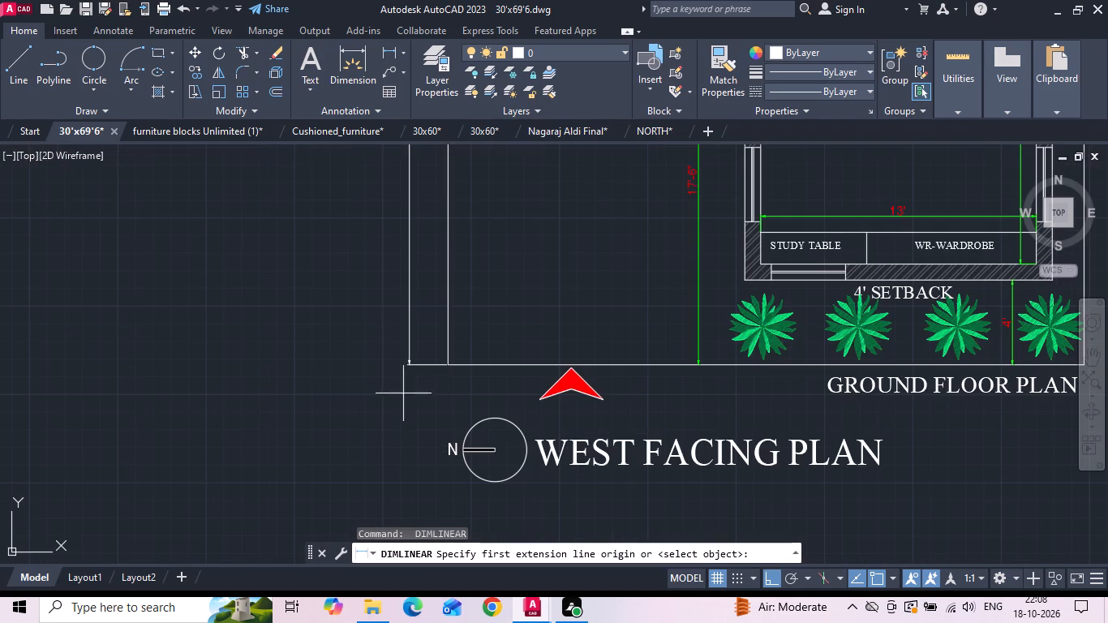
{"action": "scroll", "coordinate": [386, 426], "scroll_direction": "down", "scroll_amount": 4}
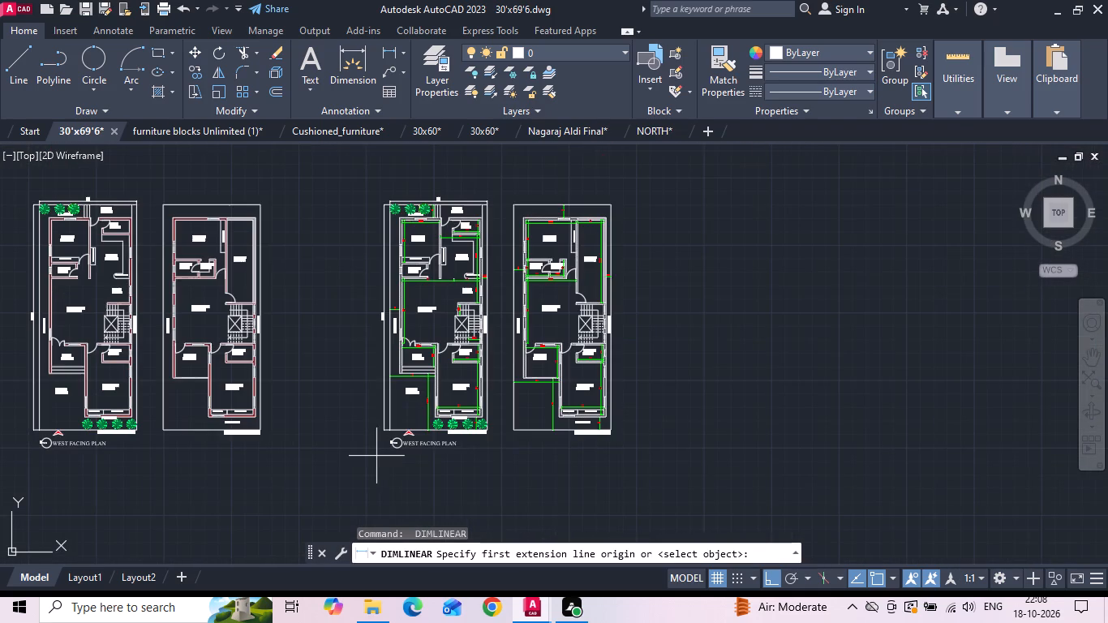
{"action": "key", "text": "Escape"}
Delete the white overall plot-length and plot-width dimensions from the grey-hatched ground floor plan.
{"action": "scroll", "coordinate": [380, 381], "scroll_direction": "up", "scroll_amount": 1}
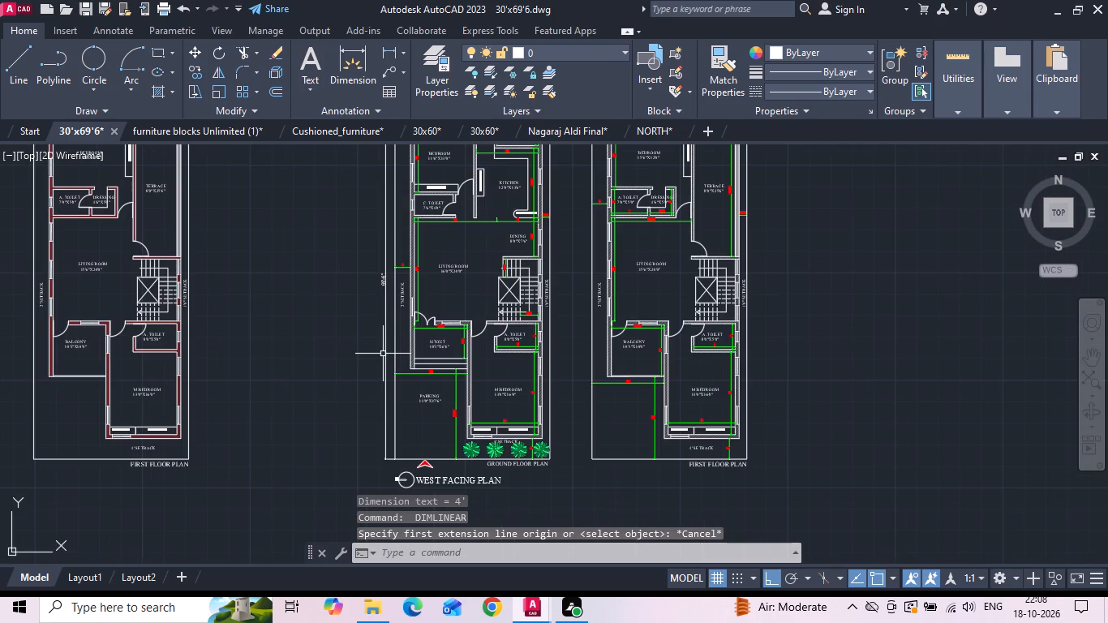
{"action": "left_click", "coordinate": [385, 350]}
{"action": "key", "text": "Delete"}
{"action": "middle_click_drag", "start_coordinate": [351, 273], "coordinate": [337, 442]}
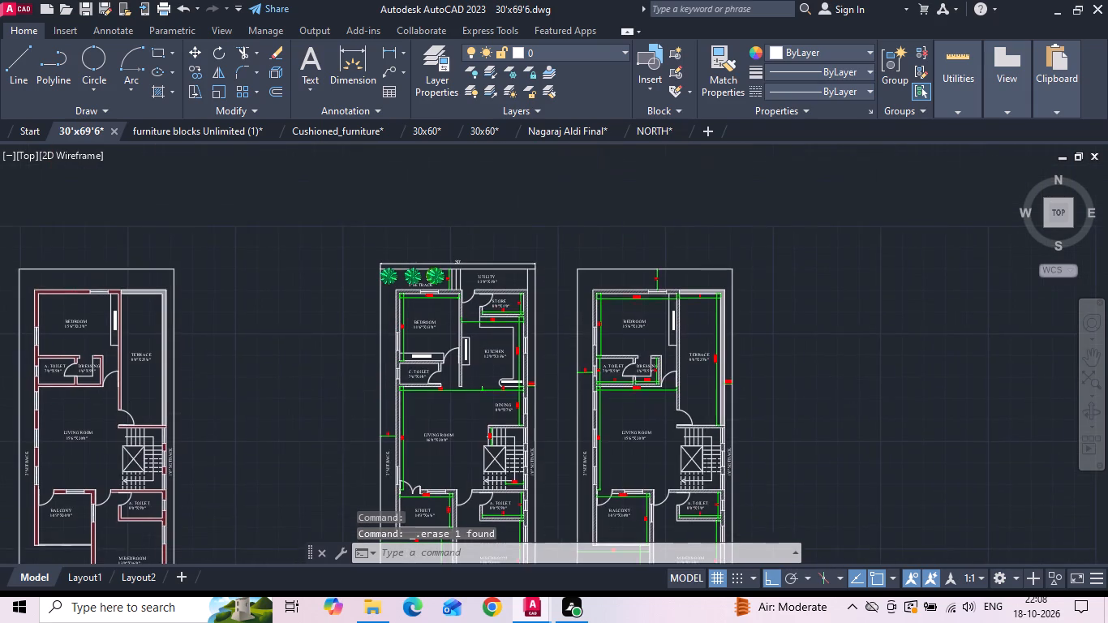
{"action": "scroll", "coordinate": [457, 239], "scroll_direction": "up", "scroll_amount": 2}
{"action": "left_click", "coordinate": [449, 296]}
{"action": "key", "text": "Delete"}
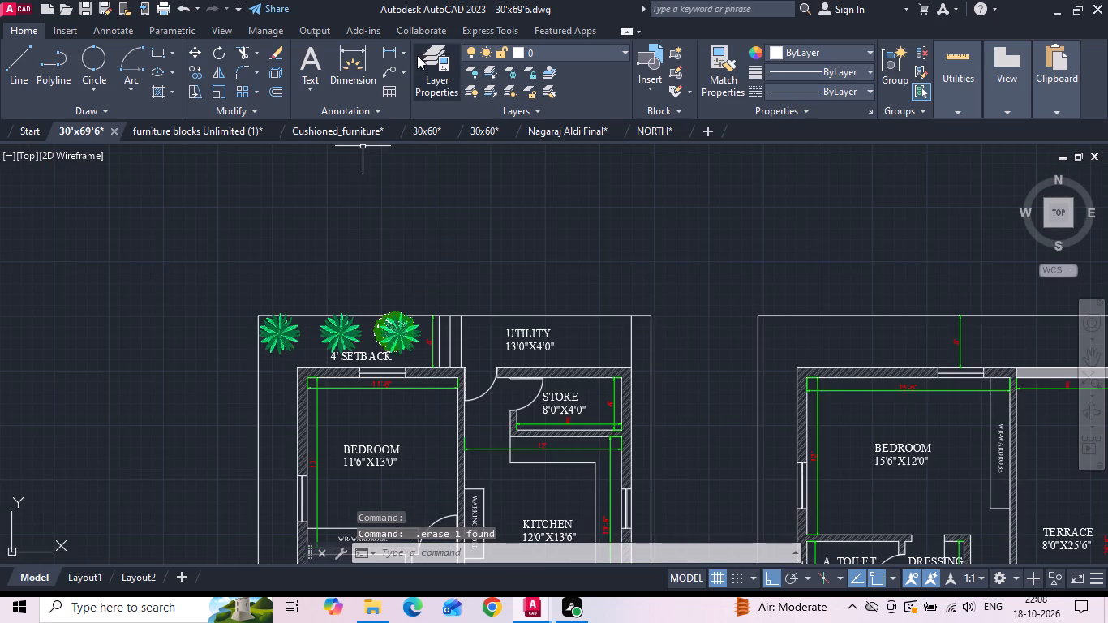
Add a vertical linear dimension for the overall plot length between the ground-floor plot's rear and front corners, placed just outside the boundary.
{"action": "left_click", "coordinate": [387, 52]}
{"action": "scroll", "coordinate": [231, 269], "scroll_direction": "up", "scroll_amount": 2}
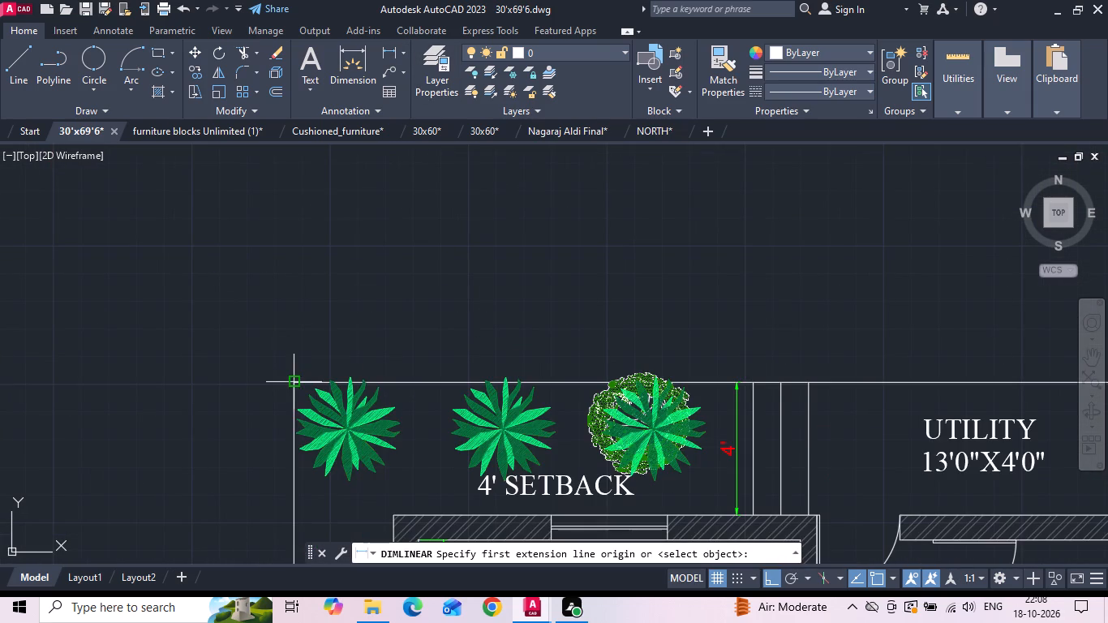
{"action": "left_click", "coordinate": [293, 381]}
{"action": "scroll", "coordinate": [310, 234], "scroll_direction": "down", "scroll_amount": 6}
{"action": "scroll", "coordinate": [285, 379], "scroll_direction": "up", "scroll_amount": 3}
{"action": "scroll", "coordinate": [364, 360], "scroll_direction": "up", "scroll_amount": 1}
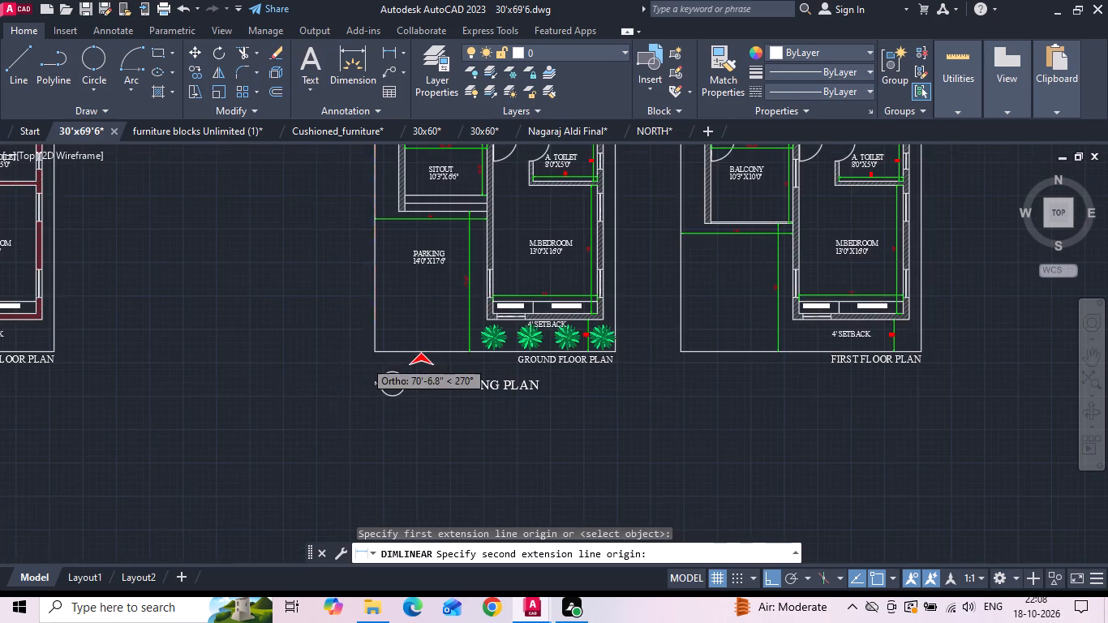
{"action": "left_click", "coordinate": [380, 350]}
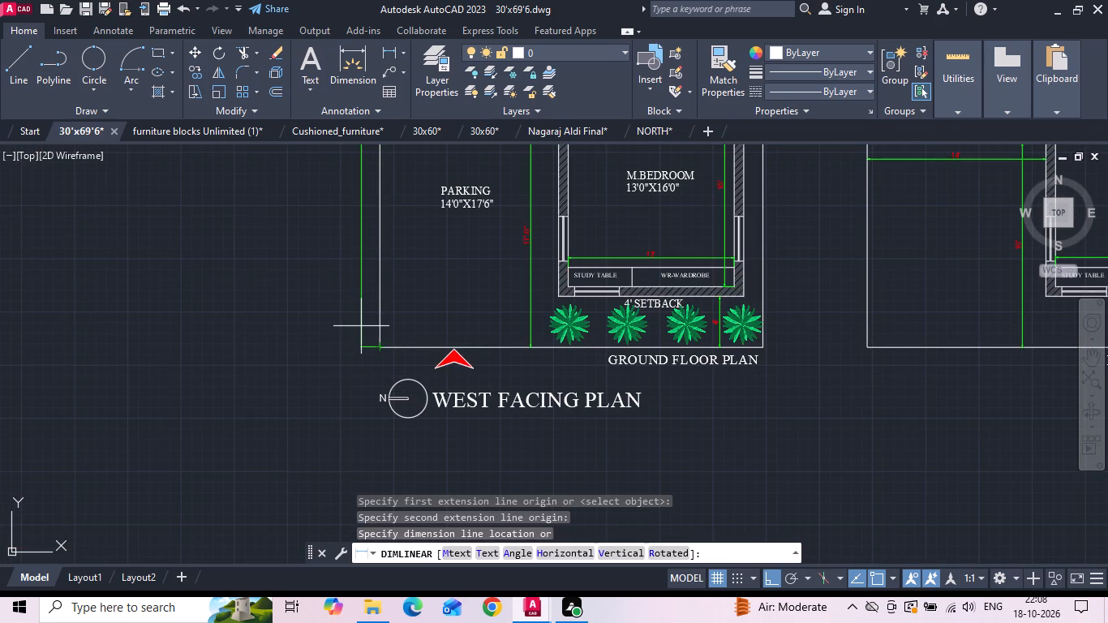
{"action": "left_click", "coordinate": [358, 320]}
Add a horizontal linear dimension for the overall plot width between the ground-floor plot's two rear corners, placed just beyond the rear boundary.
{"action": "scroll", "coordinate": [361, 439], "scroll_direction": "down", "scroll_amount": 3}
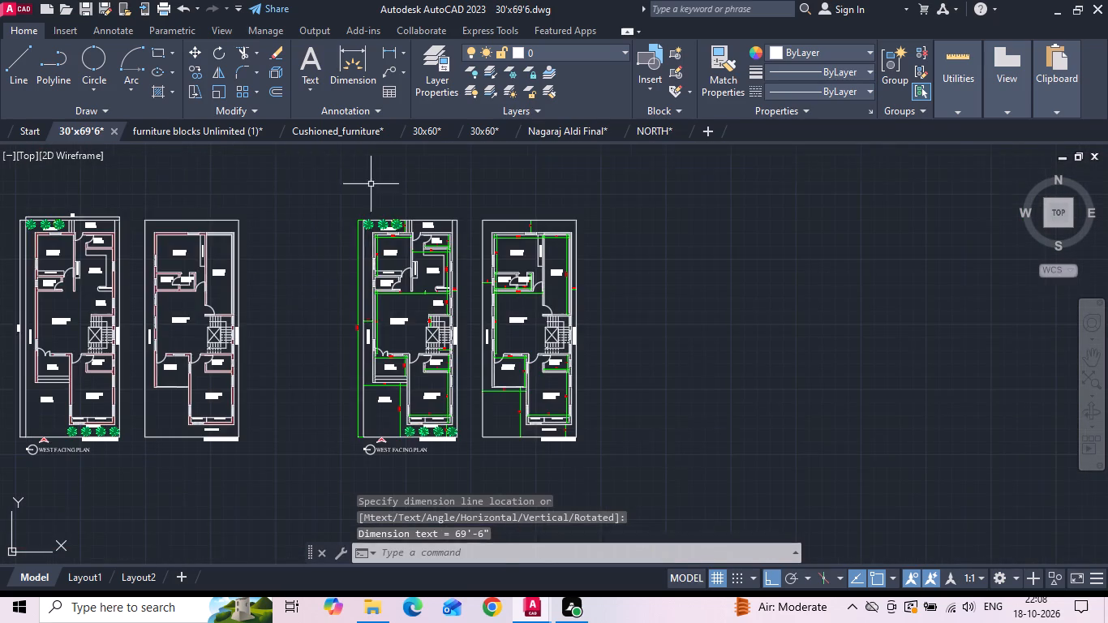
{"action": "scroll", "coordinate": [371, 178], "scroll_direction": "up", "scroll_amount": 3}
{"action": "left_click", "coordinate": [384, 60]}
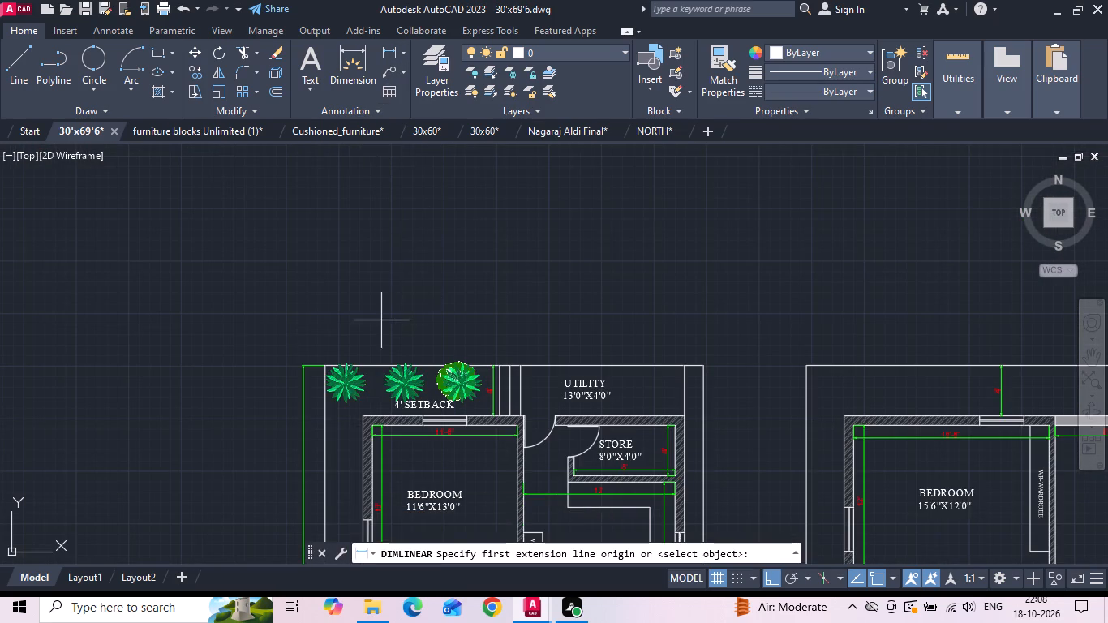
{"action": "scroll", "coordinate": [371, 324], "scroll_direction": "up", "scroll_amount": 2}
{"action": "left_click", "coordinate": [269, 424]}
{"action": "scroll", "coordinate": [274, 366], "scroll_direction": "down", "scroll_amount": 2}
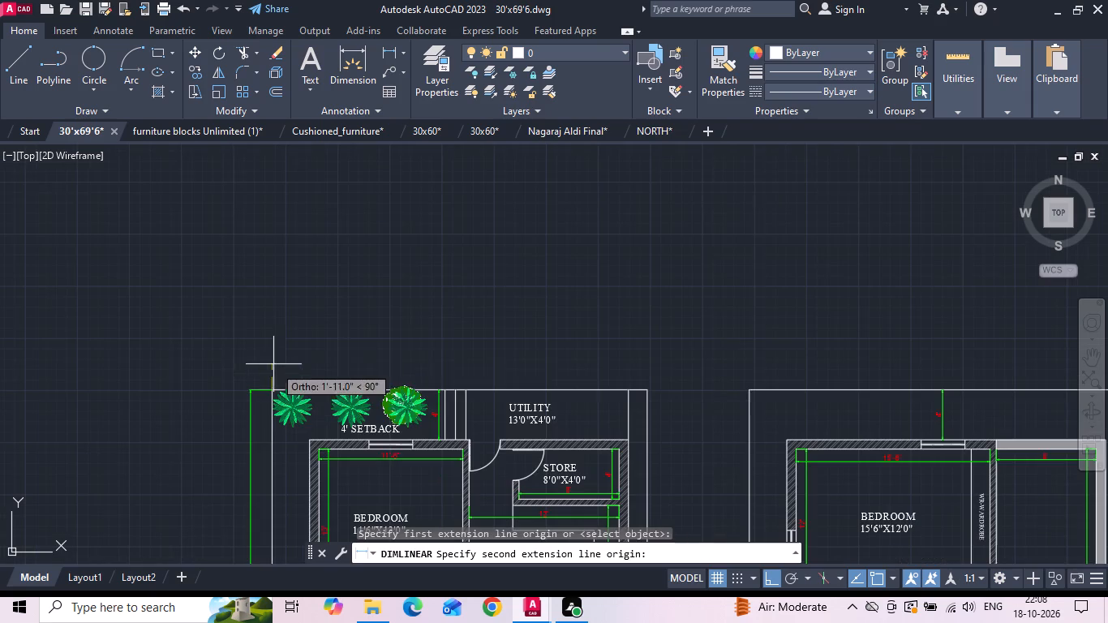
{"action": "left_click", "coordinate": [651, 393]}
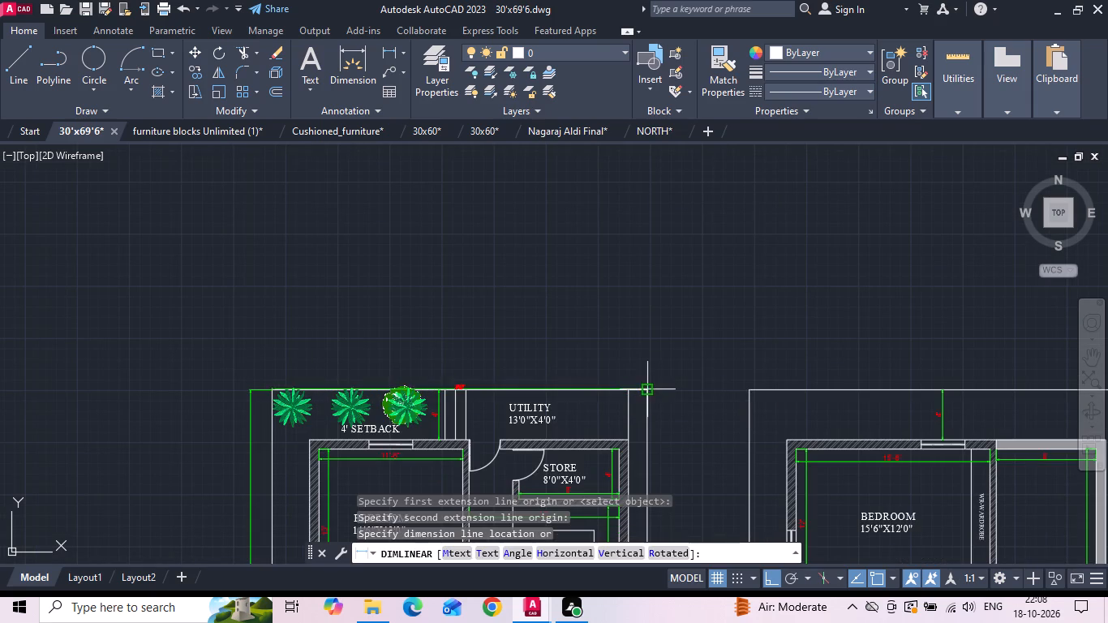
{"action": "left_click", "coordinate": [651, 372]}
Save the 30'x69'6 drawing.
{"action": "key", "text": "ctrl+s"}
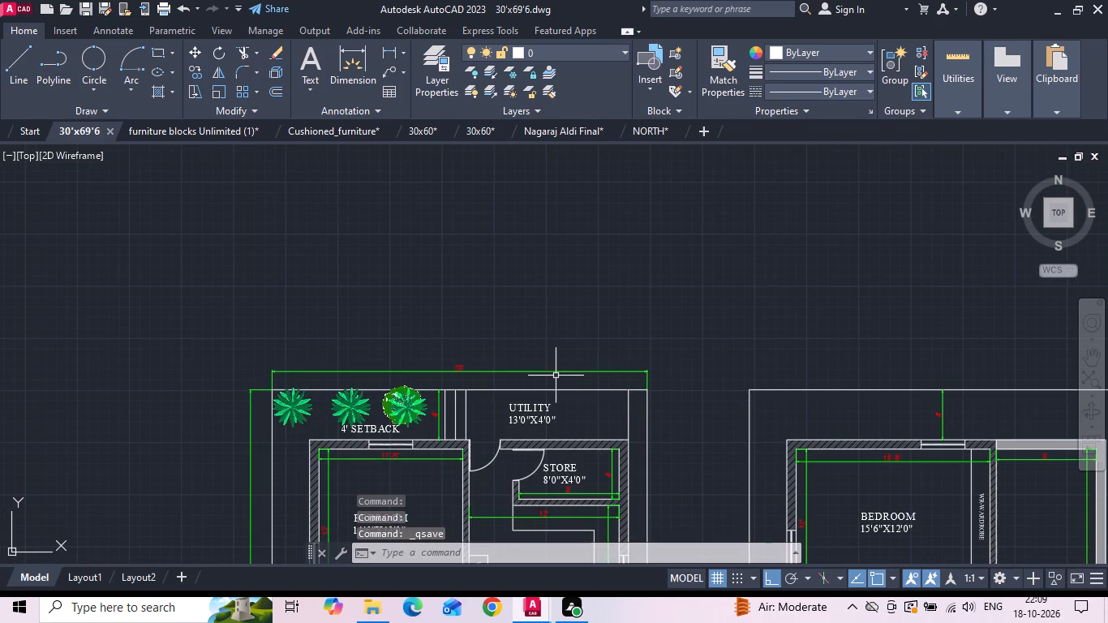
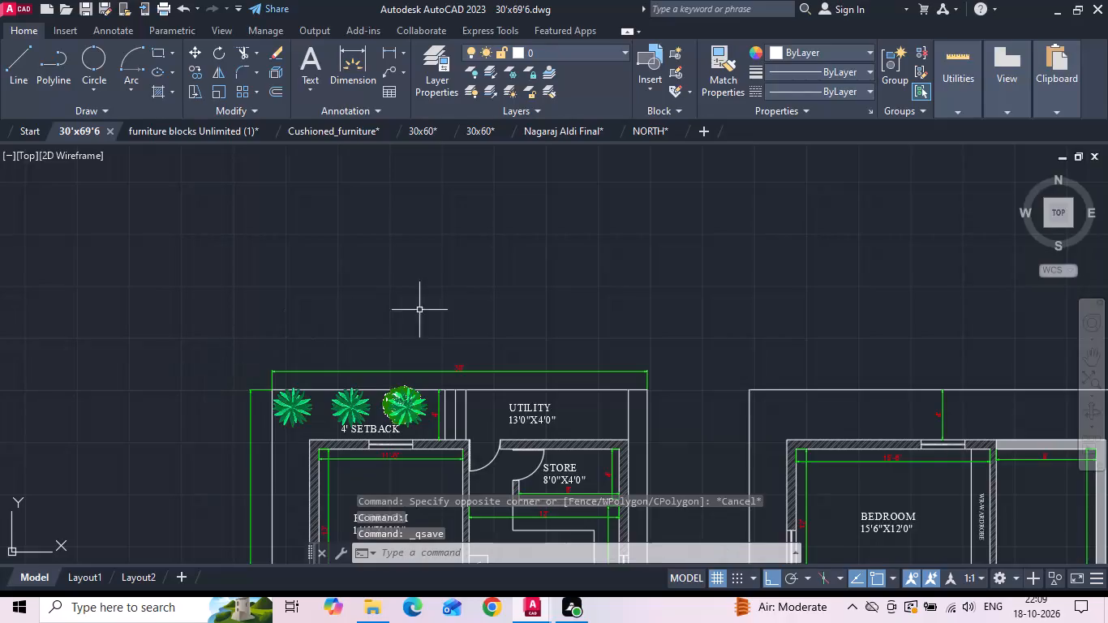
Set up a single-sheet plot with the previous plot settings, windowed around the furnished ground and first floor plans, and preview it.
{"action": "scroll", "coordinate": [493, 259], "scroll_direction": "down", "scroll_amount": 2}
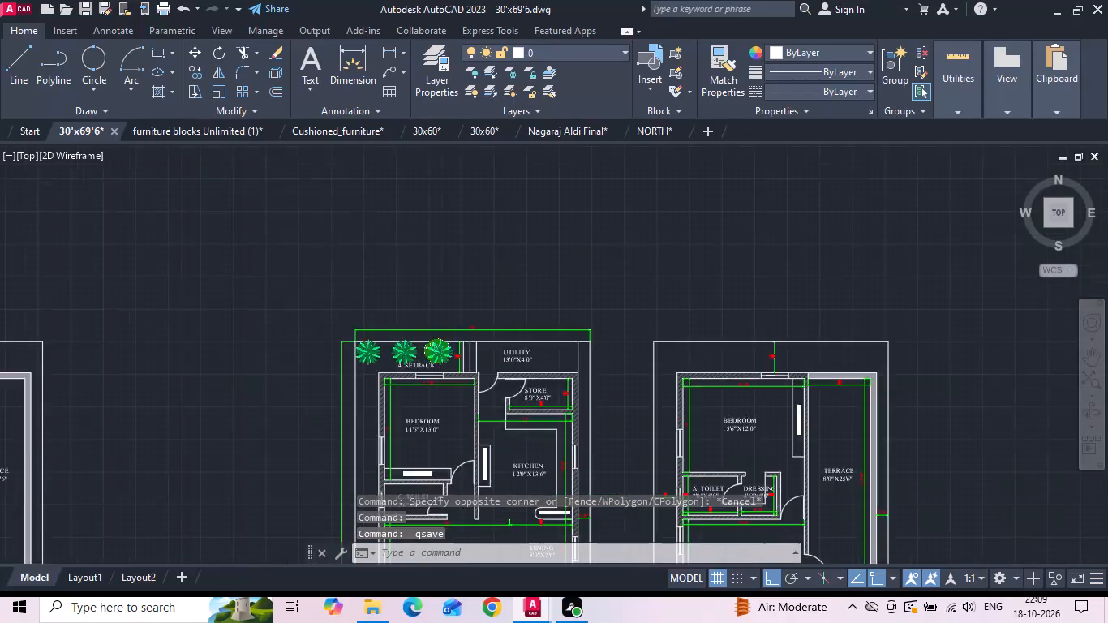
{"action": "scroll", "coordinate": [542, 244], "scroll_direction": "down", "scroll_amount": 1}
{"action": "scroll", "coordinate": [584, 306], "scroll_direction": "down", "scroll_amount": 1}
{"action": "middle_click_drag", "start_coordinate": [315, 344], "coordinate": [499, 333]}
{"action": "type", "text": "PLOT"}
{"action": "key", "text": "space"}
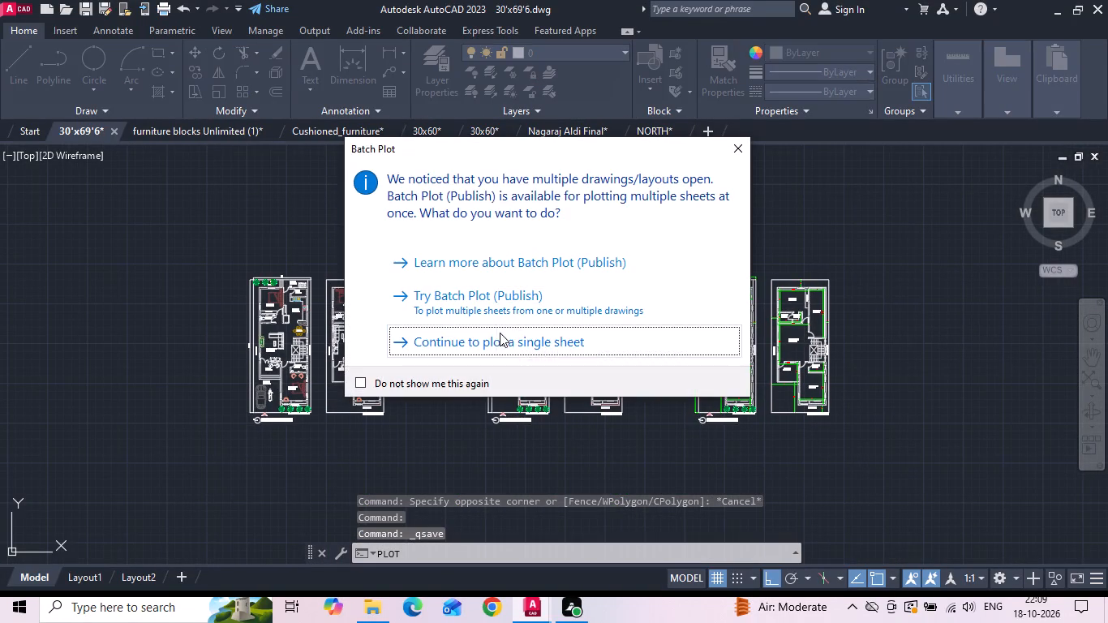
{"action": "left_click", "coordinate": [456, 337]}
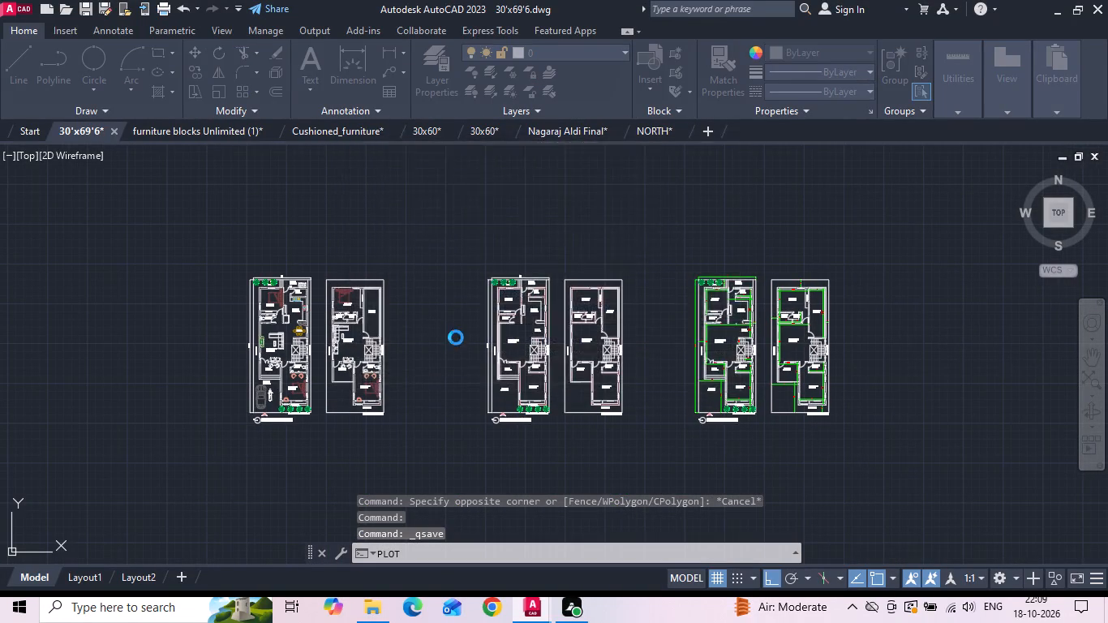
{"action": "left_click", "coordinate": [397, 134]}
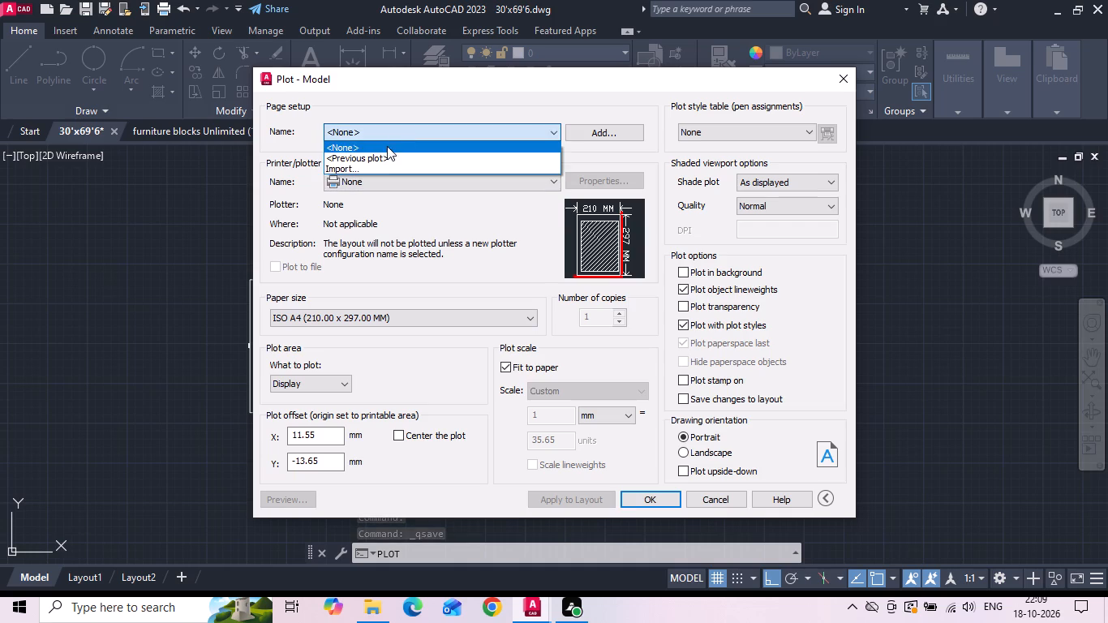
{"action": "left_click", "coordinate": [384, 156]}
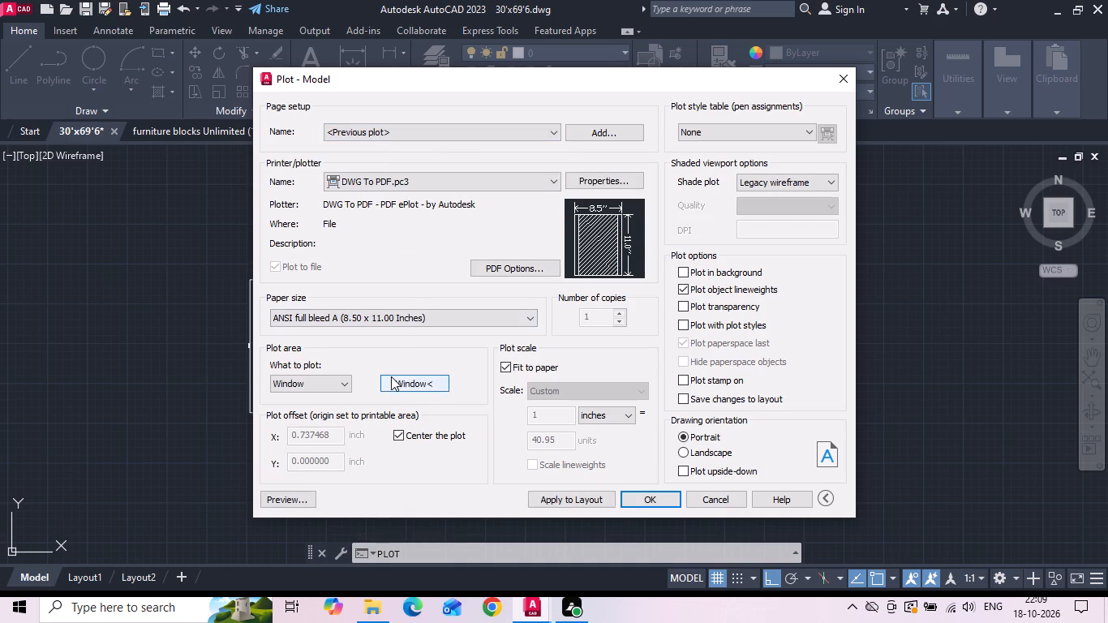
{"action": "left_click", "coordinate": [391, 376]}
{"action": "middle_click_drag", "start_coordinate": [229, 327], "coordinate": [245, 273]}
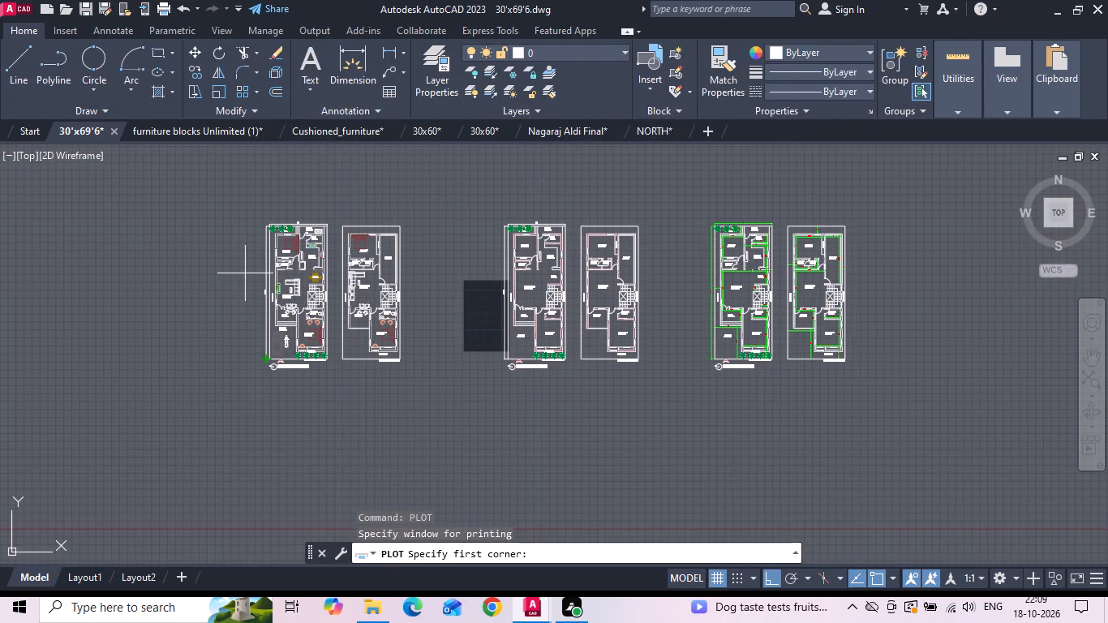
{"action": "scroll", "coordinate": [252, 274], "scroll_direction": "up", "scroll_amount": 1}
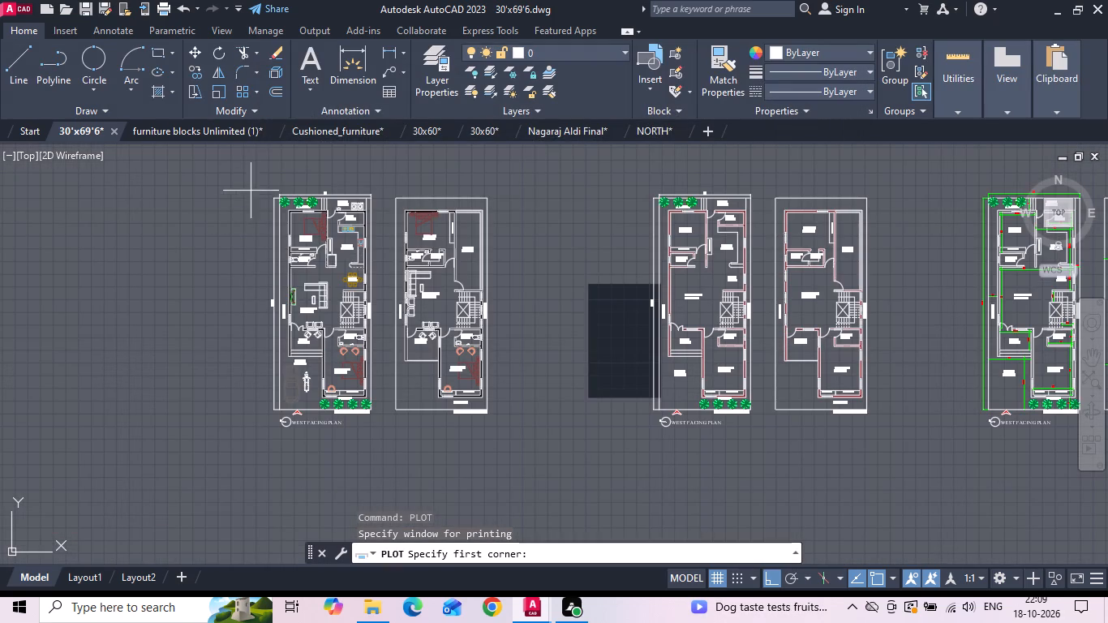
{"action": "left_click", "coordinate": [268, 183]}
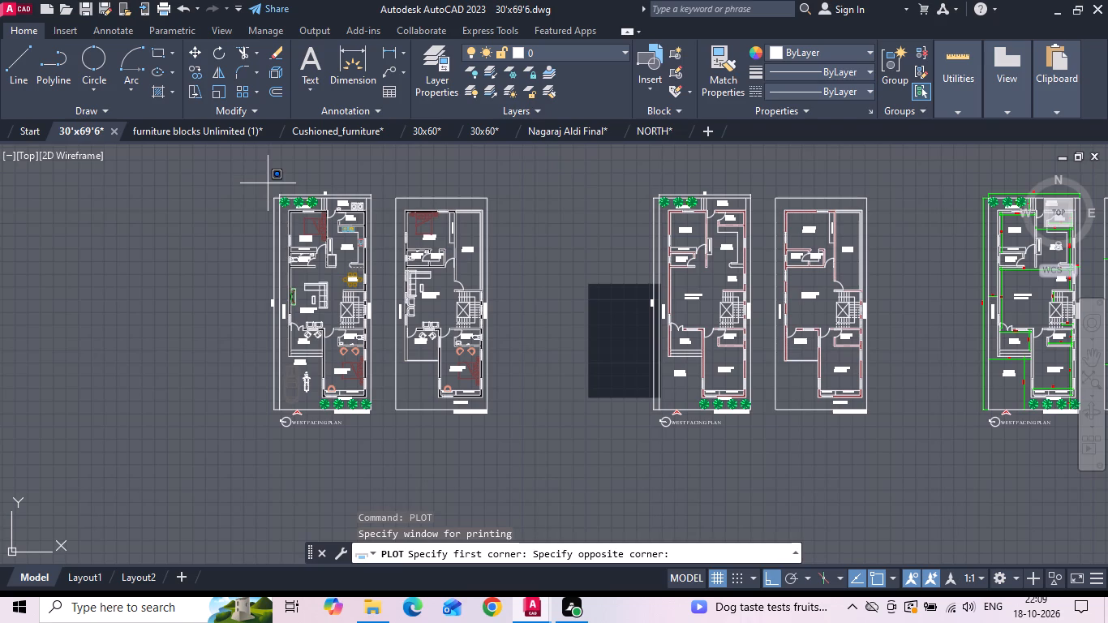
{"action": "left_click", "coordinate": [496, 432]}
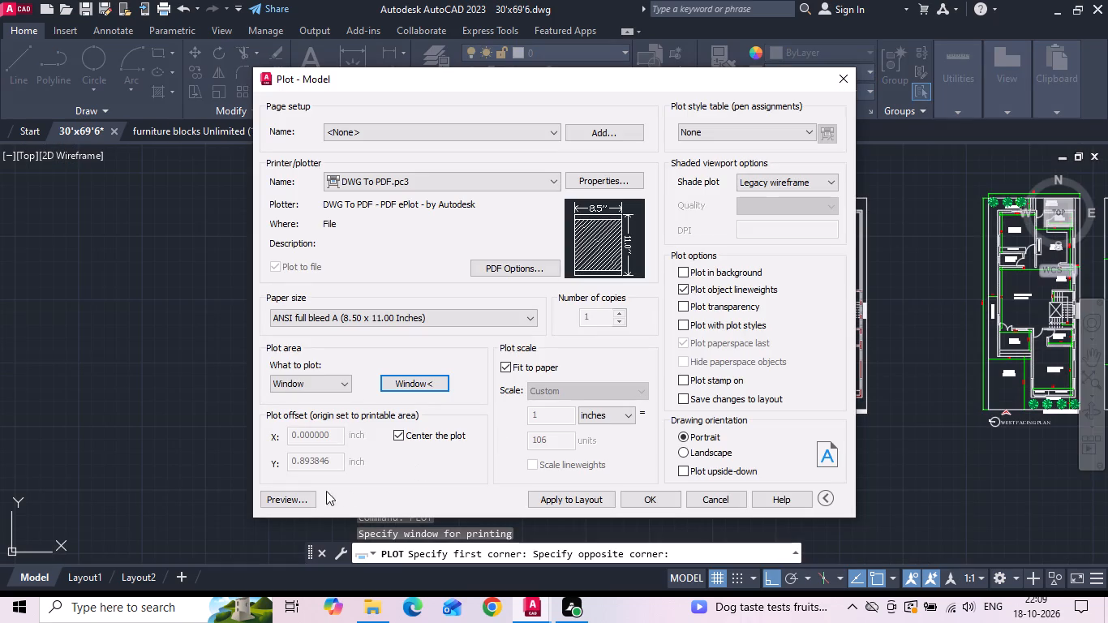
{"action": "left_click", "coordinate": [311, 490]}
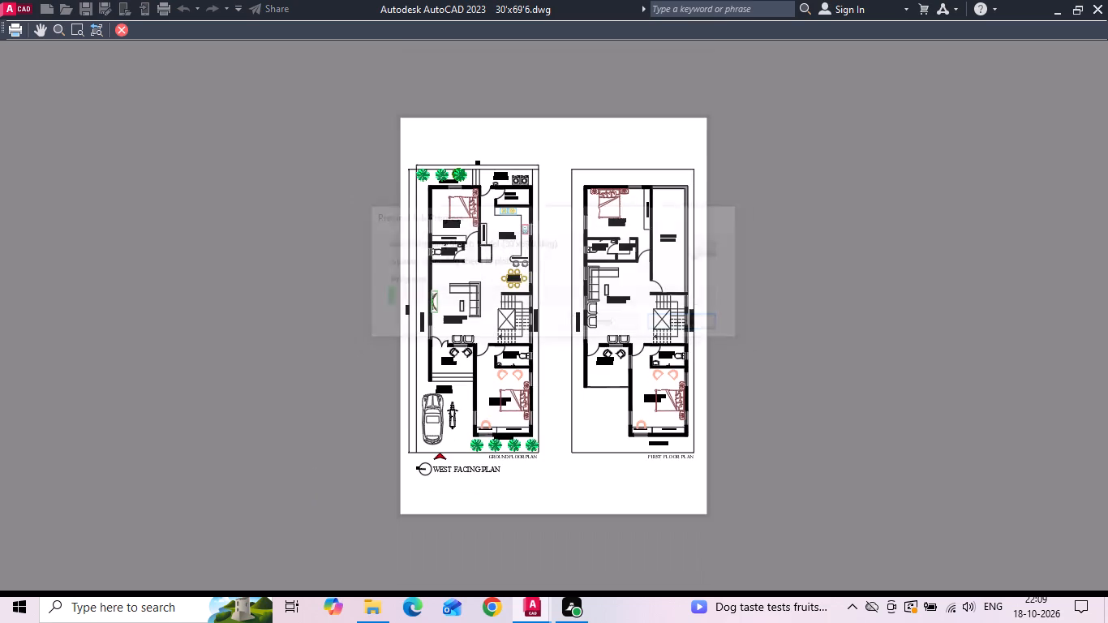
{"action": "scroll", "coordinate": [445, 313], "scroll_direction": "up", "scroll_amount": 2}
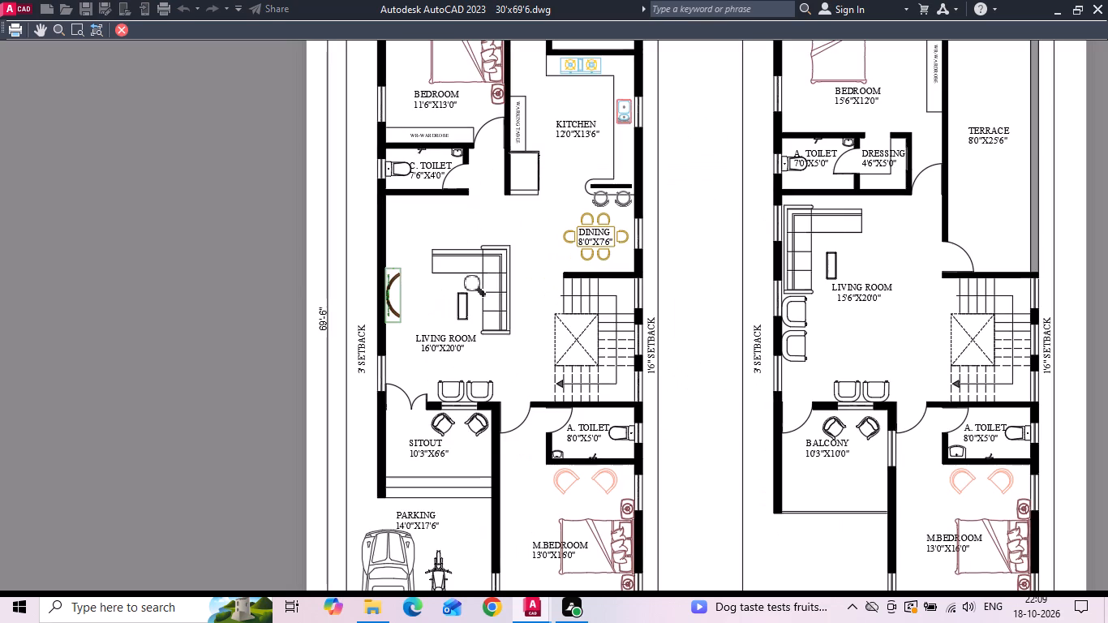
{"action": "key", "text": "Return"}
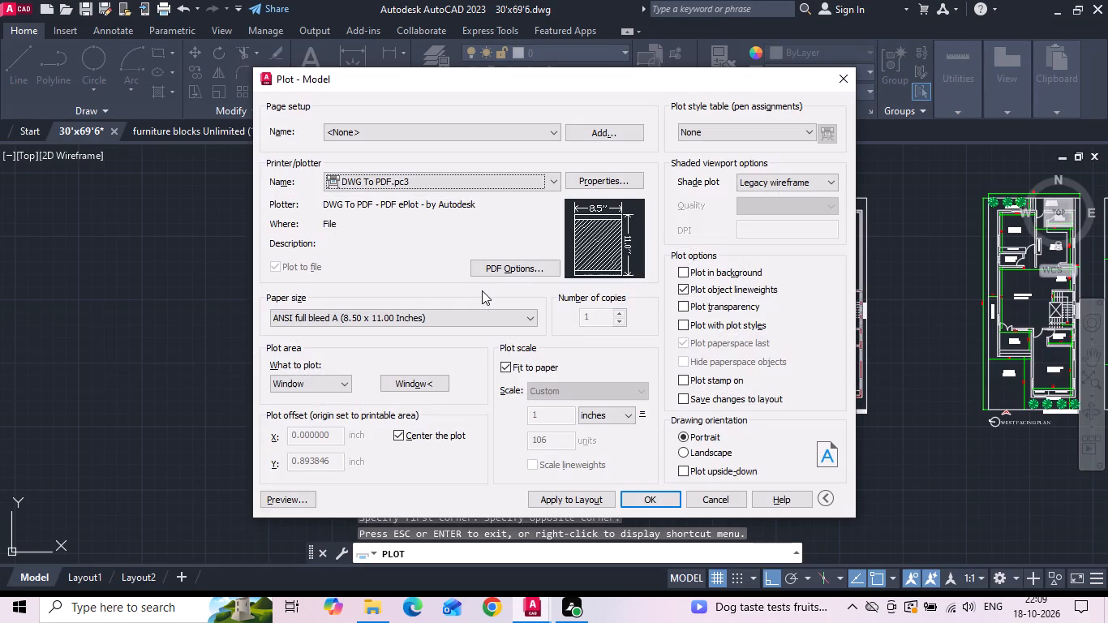
Plot the furnished plans to a PDF named 30'x69'6 PLAN in the desktop's INTERNSHIP/18102026 folder, and minimise the opened PDF.
{"action": "left_click", "coordinate": [639, 497]}
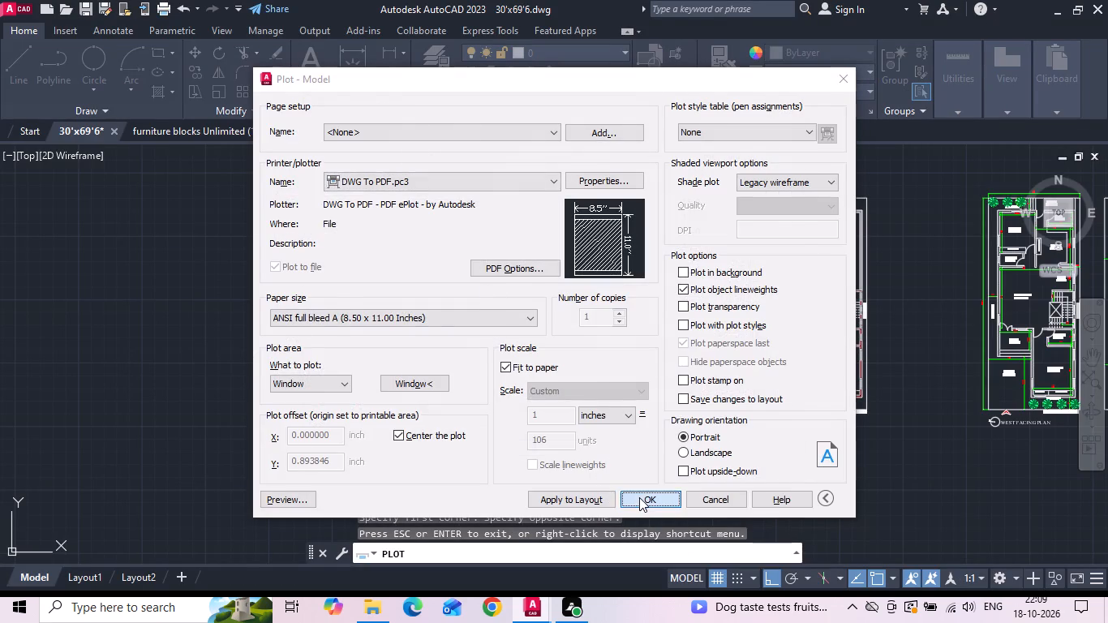
{"action": "left_click", "coordinate": [340, 256]}
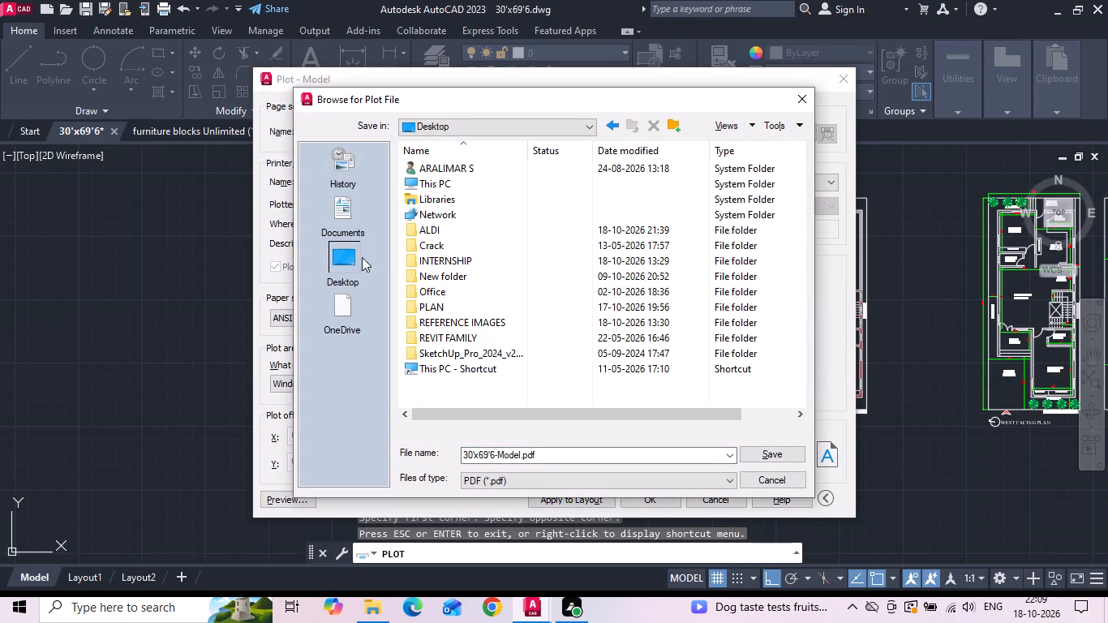
{"action": "double_click", "coordinate": [445, 260]}
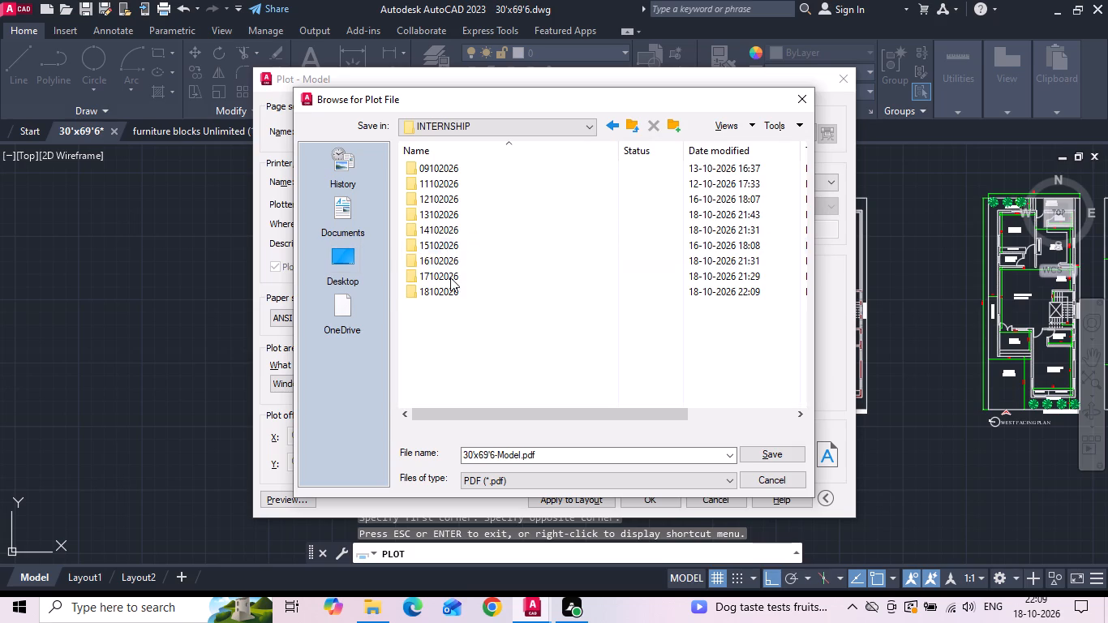
{"action": "double_click", "coordinate": [451, 289]}
{"action": "double_click", "coordinate": [591, 458]}
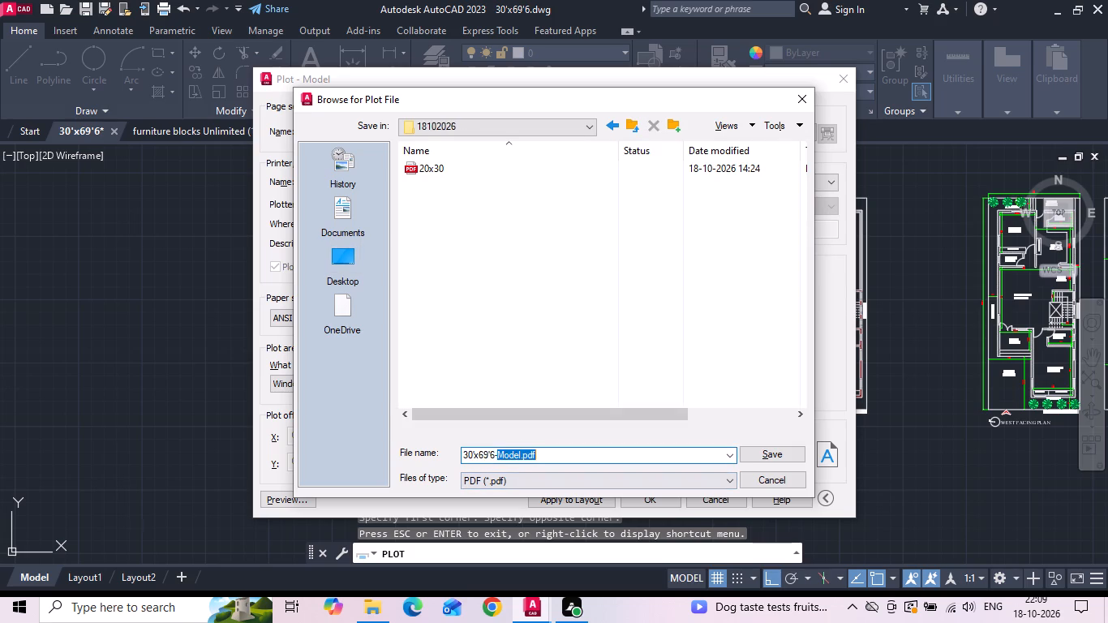
{"action": "key", "text": "BackSpace"}
{"action": "key", "text": "BackSpace"}
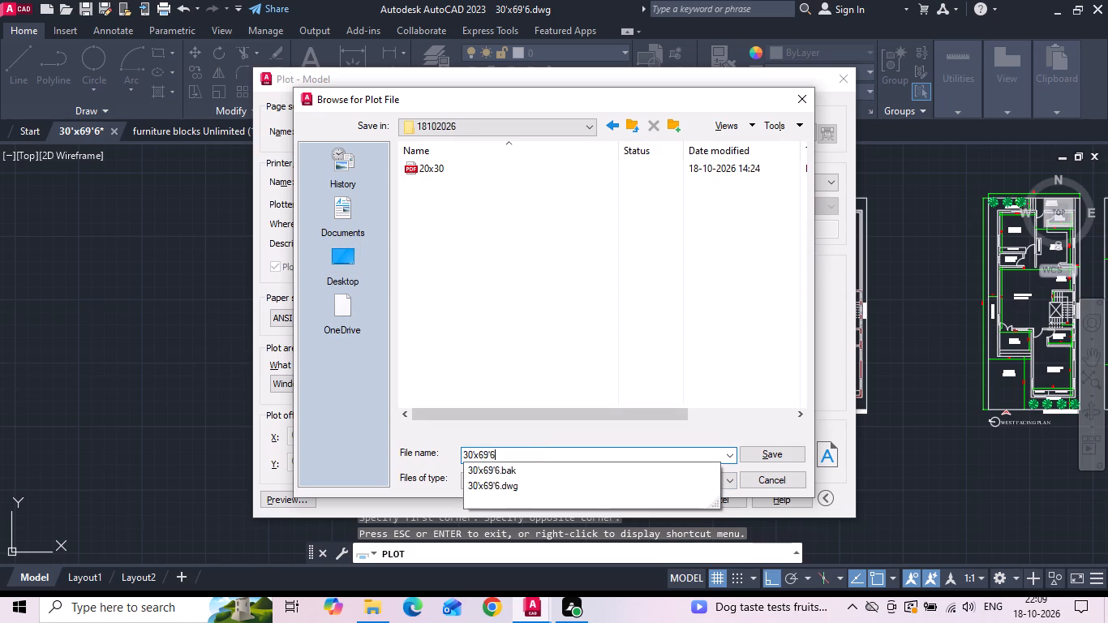
{"action": "key", "text": "space"}
{"action": "type", "text": "PLA"}
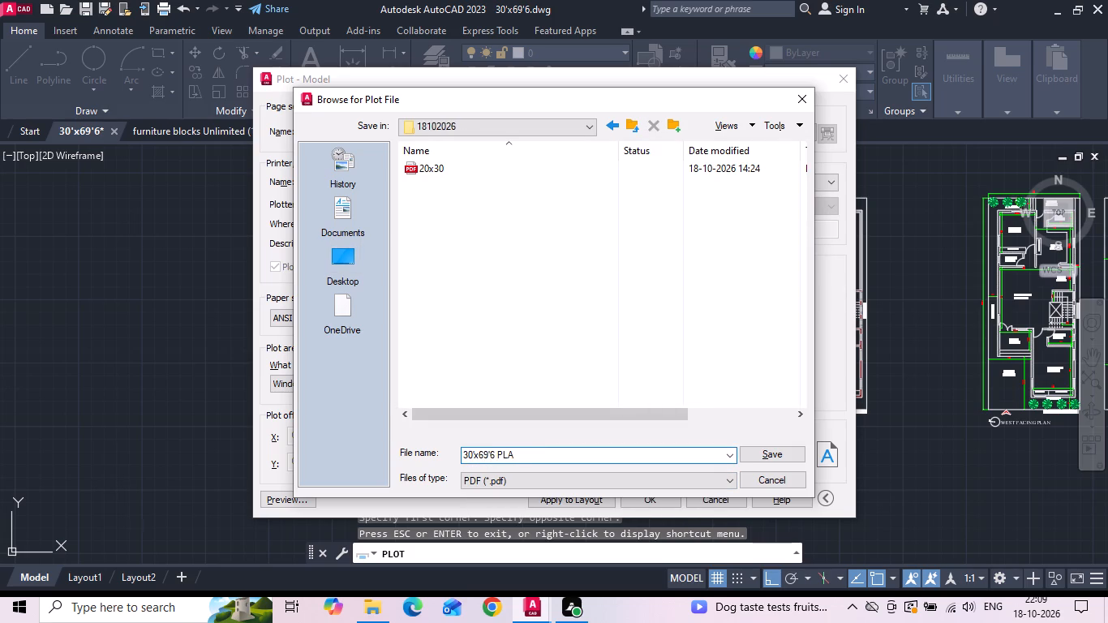
{"action": "key", "text": "n"}
{"action": "key", "text": "Return"}
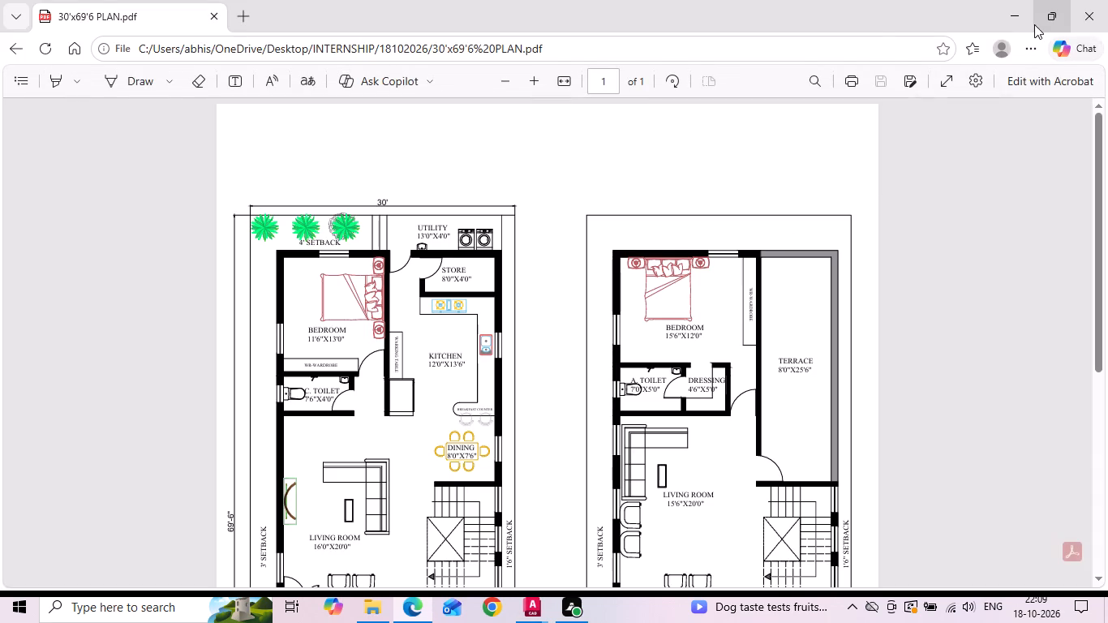
{"action": "left_click", "coordinate": [1026, 21]}
Set up another single-sheet plot with the previous plot settings, windowed around the two grey-hatched dimensioned floor plans, and preview it.
{"action": "scroll", "coordinate": [506, 339], "scroll_direction": "down", "scroll_amount": 2}
{"action": "scroll", "coordinate": [792, 311], "scroll_direction": "up", "scroll_amount": 2}
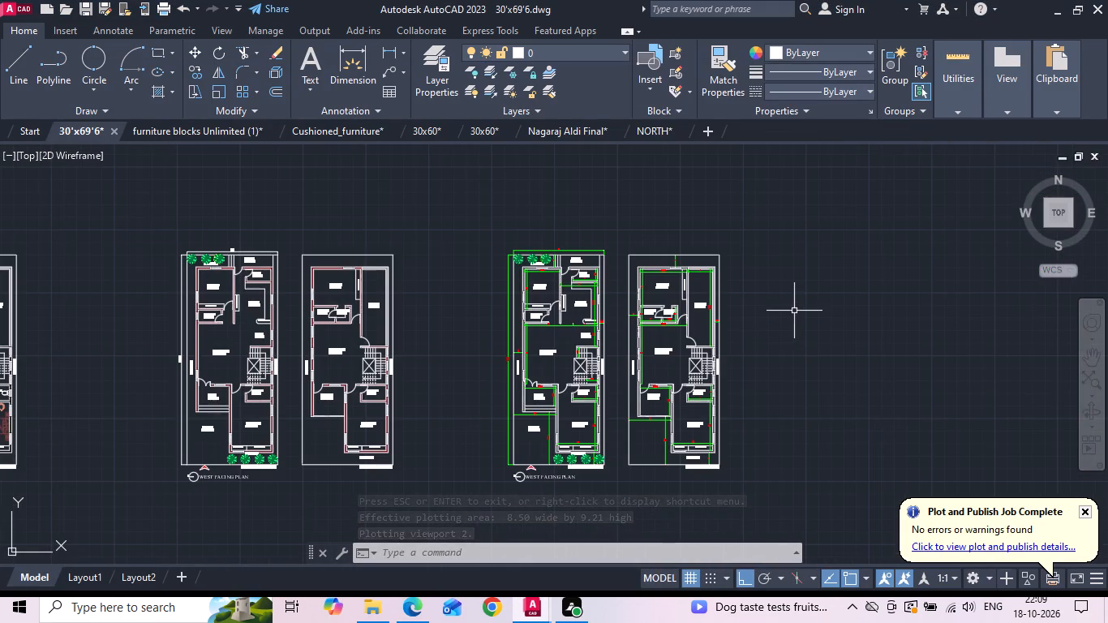
{"action": "key", "text": "Return"}
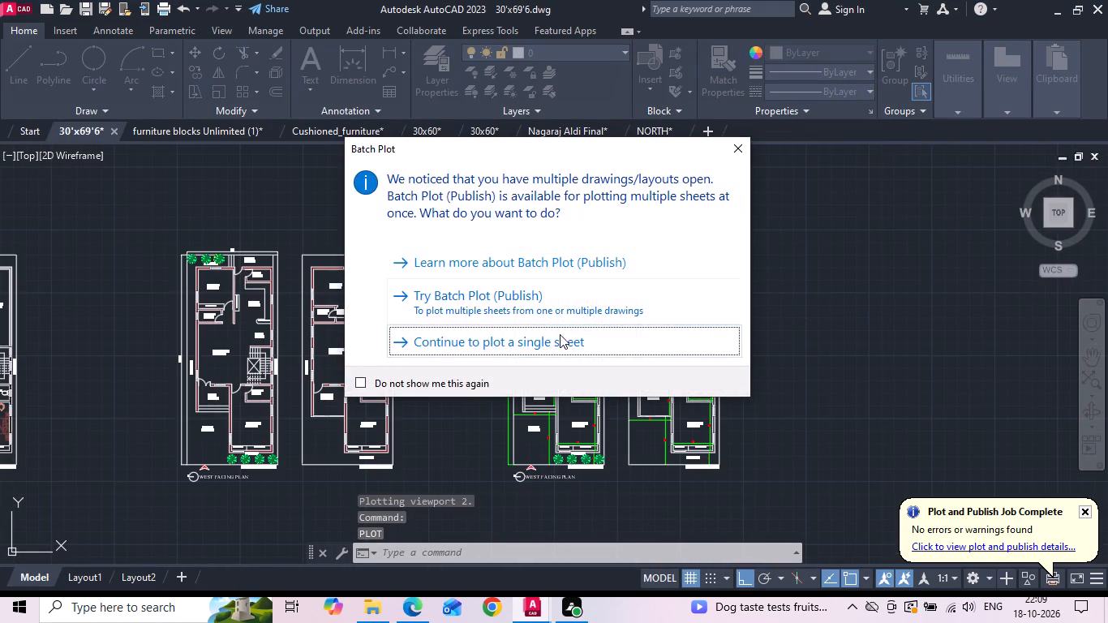
{"action": "left_click", "coordinate": [513, 339]}
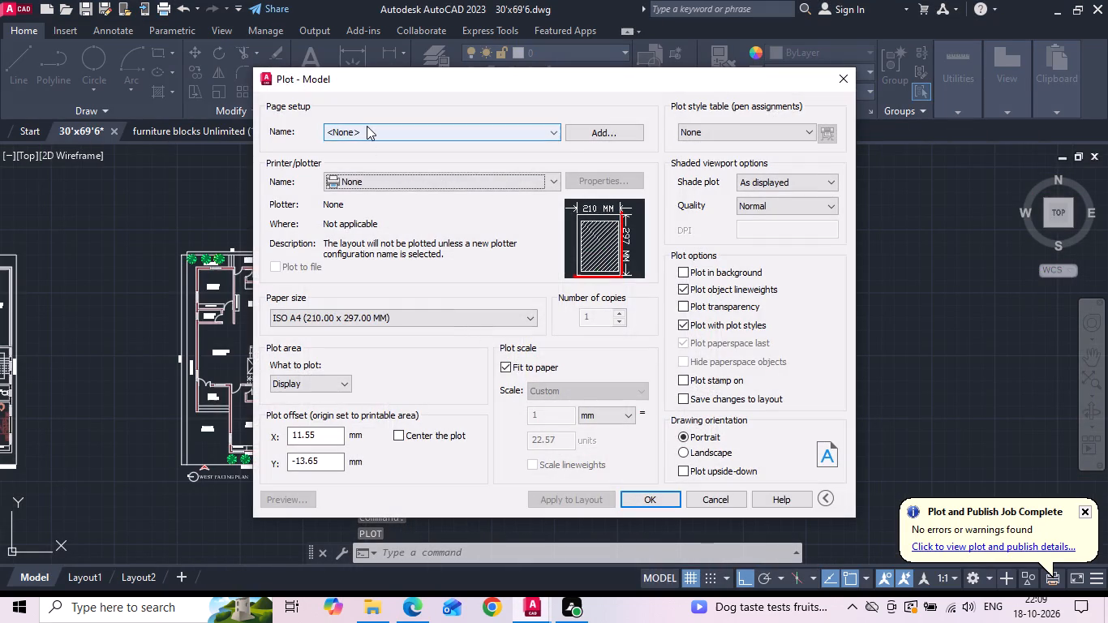
{"action": "left_click", "coordinate": [367, 126]}
{"action": "left_click", "coordinate": [350, 161]}
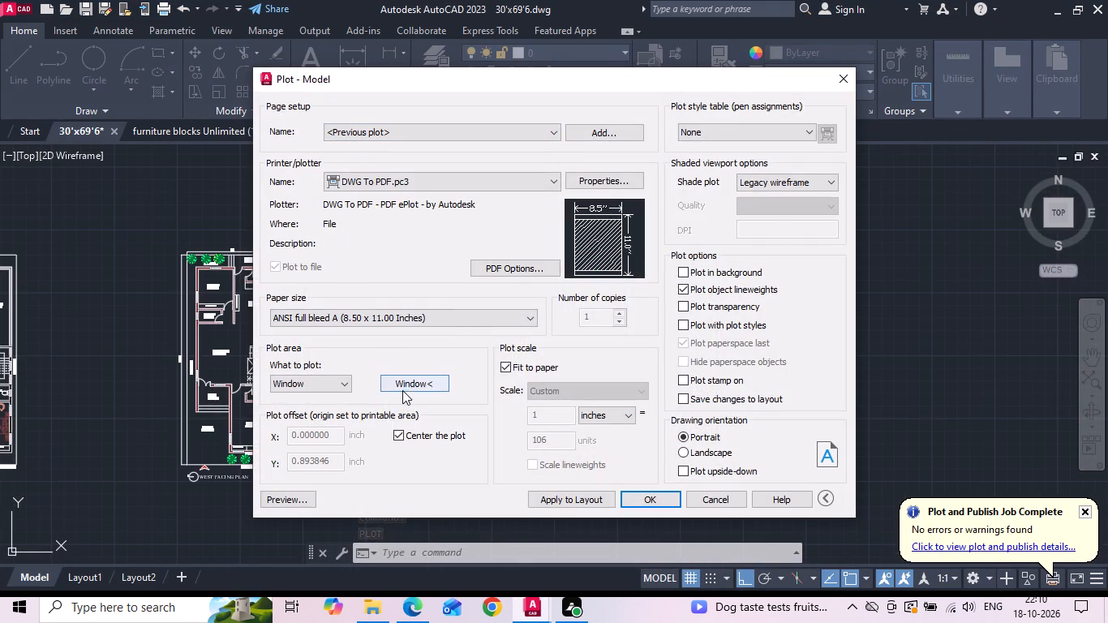
{"action": "left_click", "coordinate": [402, 386]}
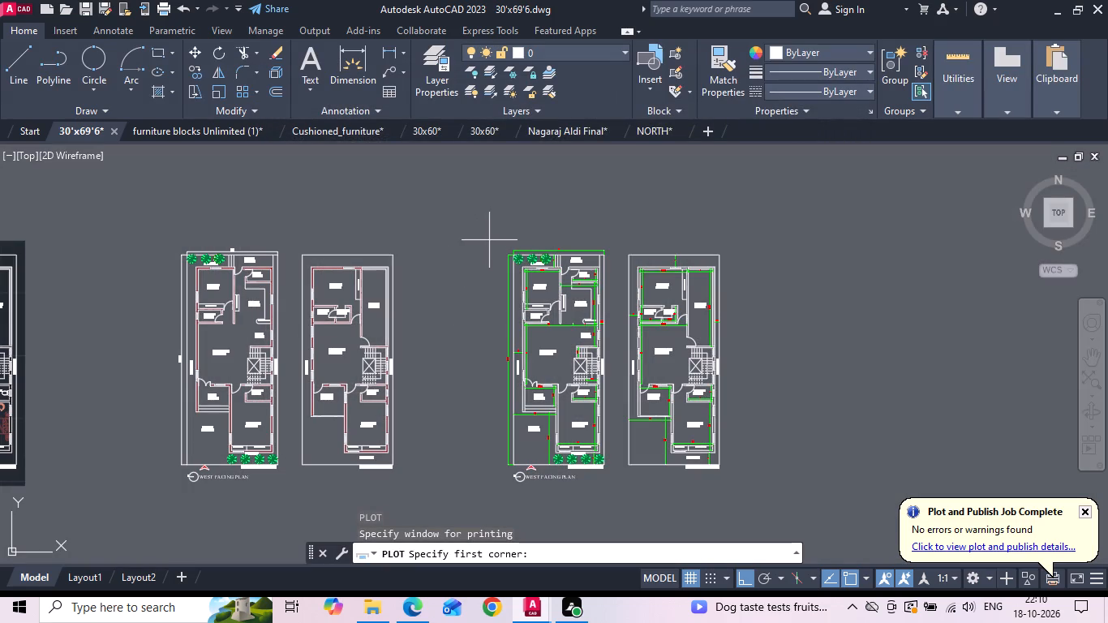
{"action": "left_click", "coordinate": [500, 242]}
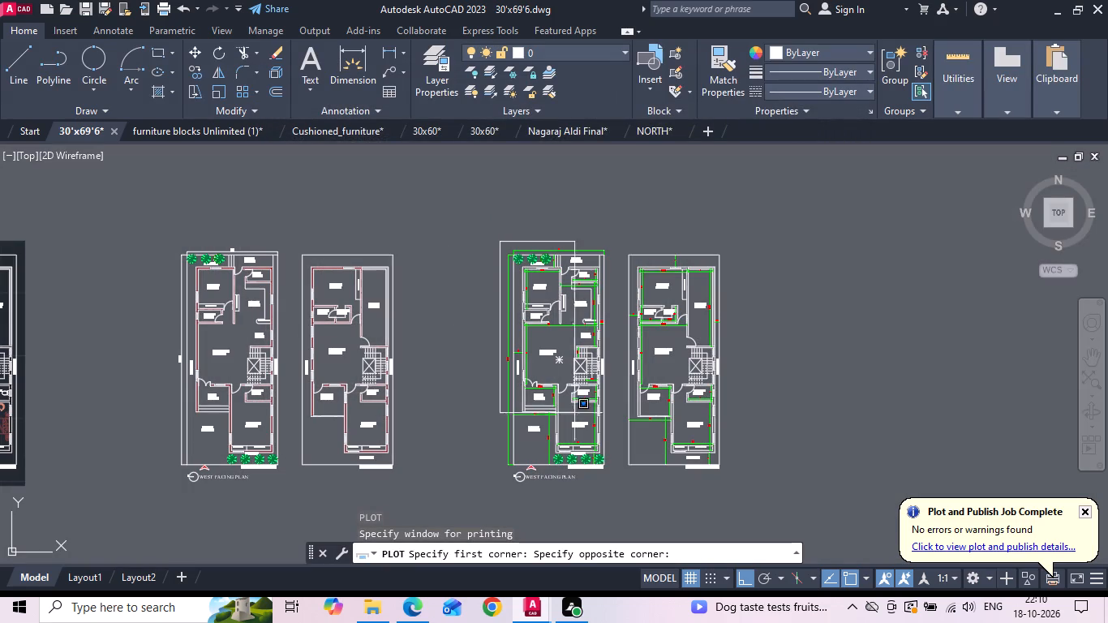
{"action": "left_click", "coordinate": [730, 486]}
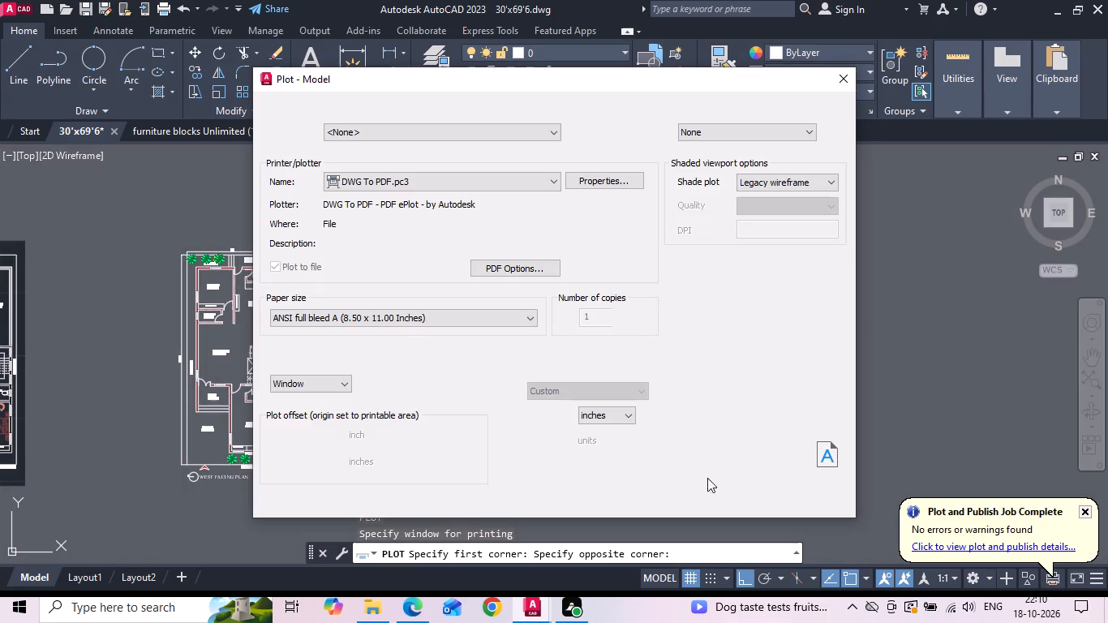
{"action": "left_click", "coordinate": [296, 499]}
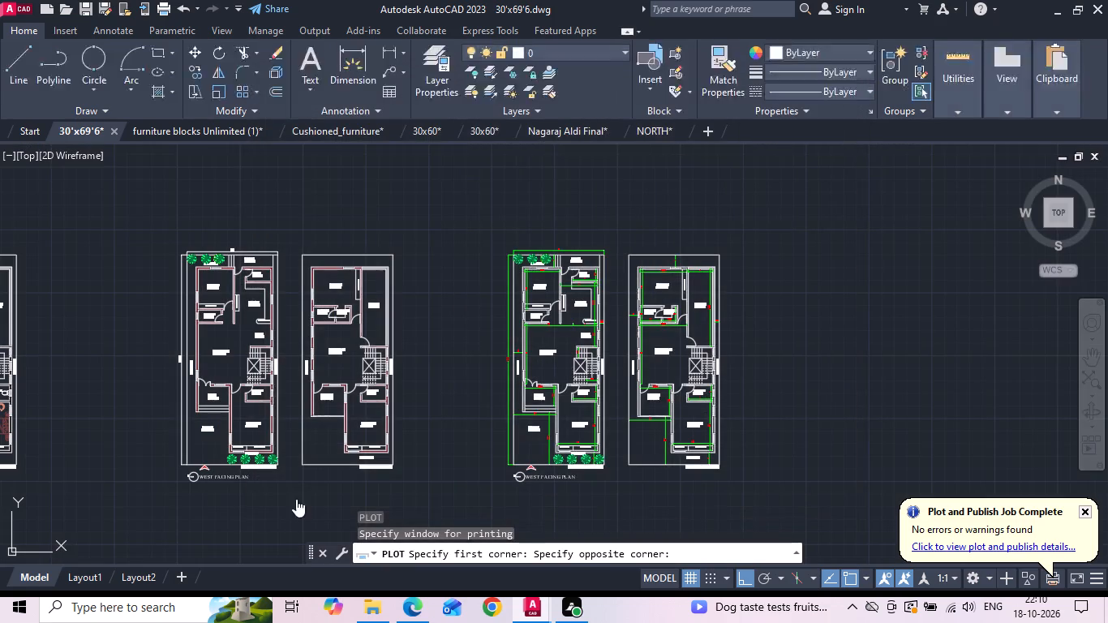
{"action": "key", "text": "Return"}
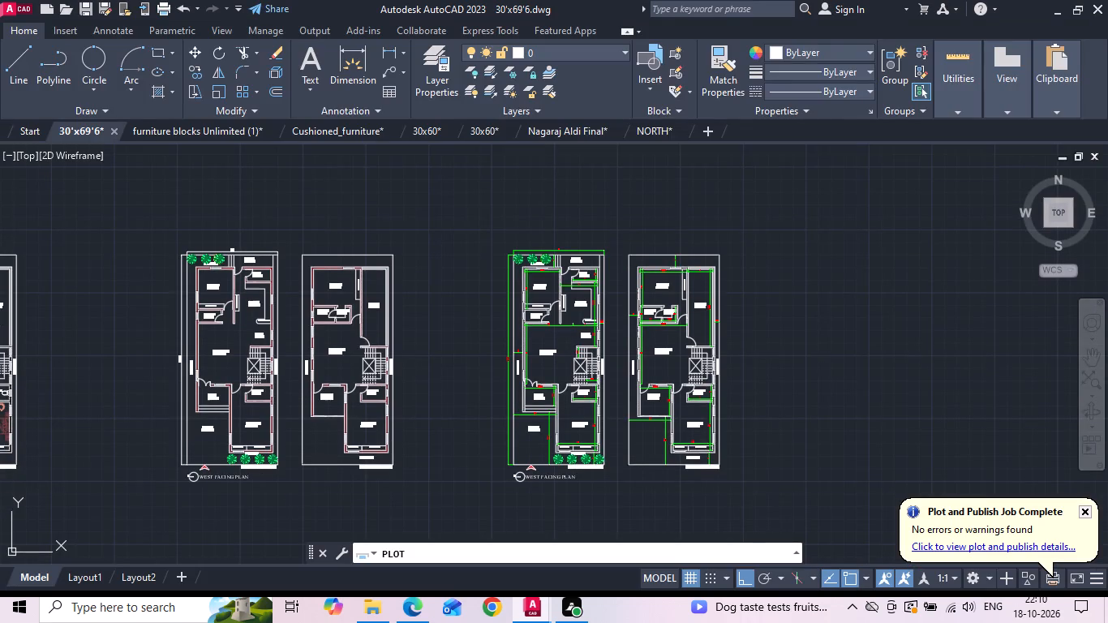
Plot the dimensioned plans to a PDF named 30'x69'6 DIM PLAN in the 18102026 folder, and close the PDF viewer.
{"action": "left_click", "coordinate": [639, 501]}
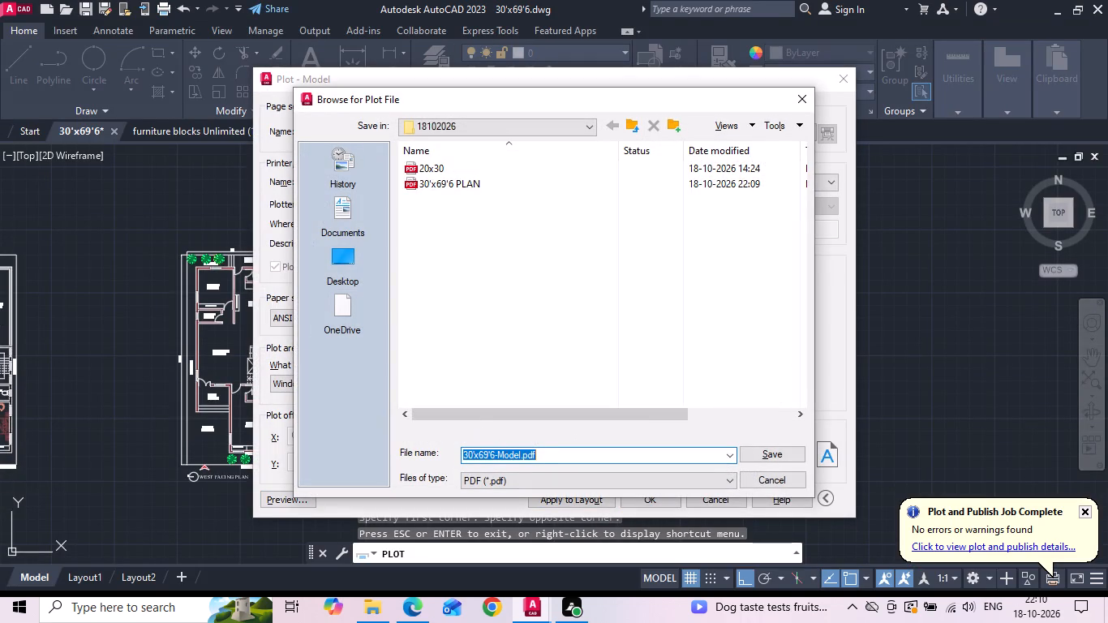
{"action": "left_click", "coordinate": [562, 458]}
{"action": "key", "text": "BackSpace"}
{"action": "key", "text": "BackSpace"}
{"action": "key", "text": "BackSpace"}
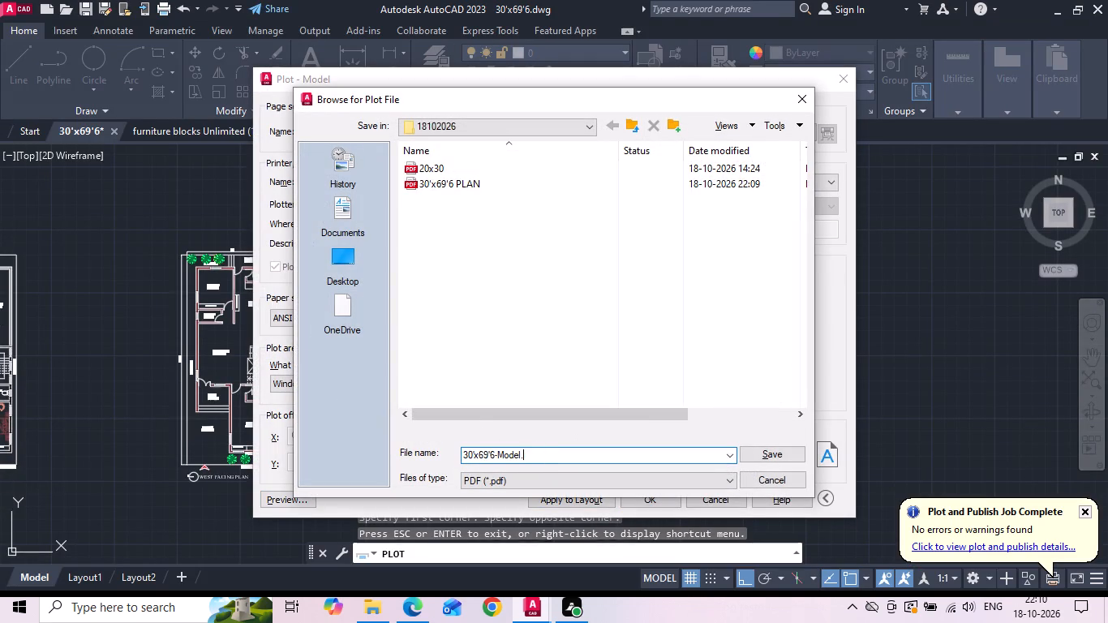
{"action": "key", "text": "BackSpace"}
{"action": "key", "text": "BackSpace"}
{"action": "key", "text": "BackSpace"}
{"action": "key", "text": "BackSpace"}
{"action": "key", "text": "BackSpace"}
{"action": "key", "text": "BackSpace"}
{"action": "key", "text": "BackSpace"}
{"action": "key", "text": "space"}
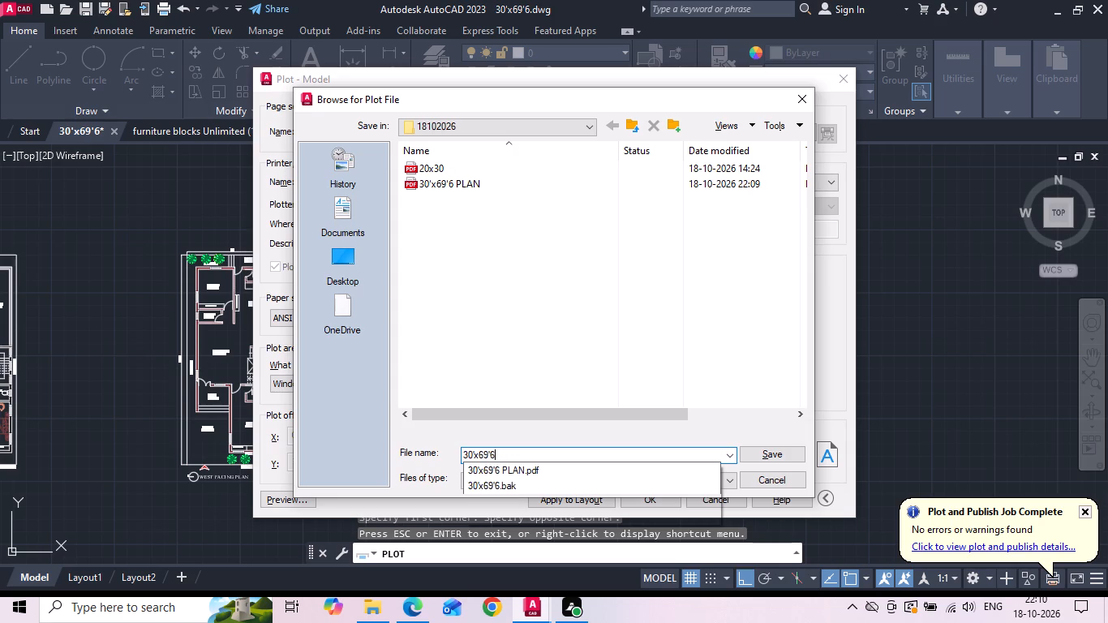
{"action": "type", "text": "DIM PL"}
{"action": "type", "text": "AN"}
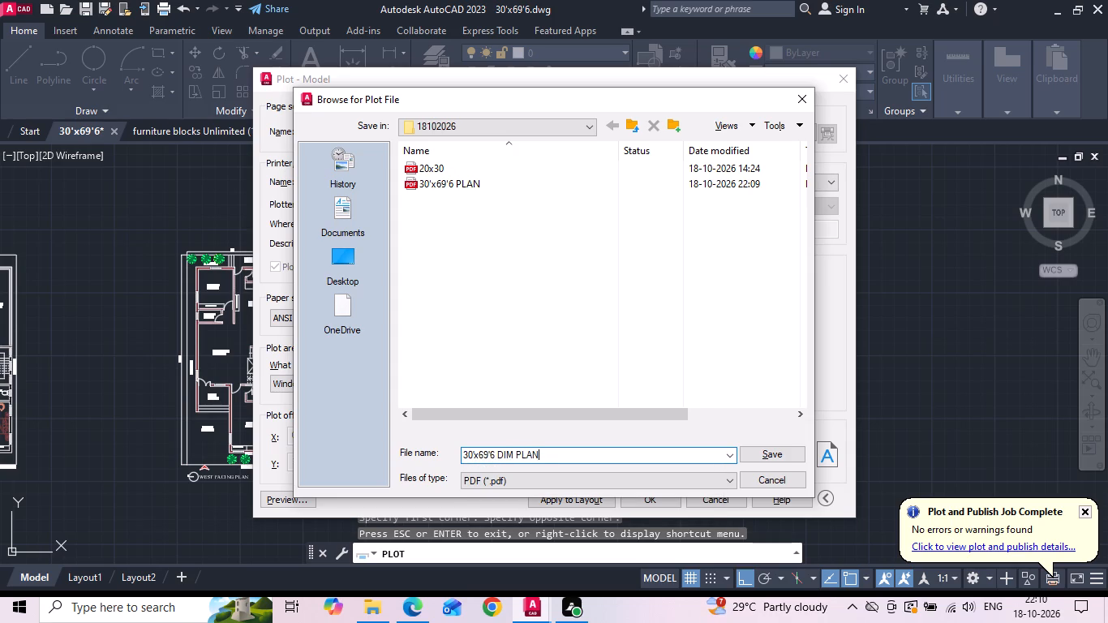
{"action": "key", "text": "Return"}
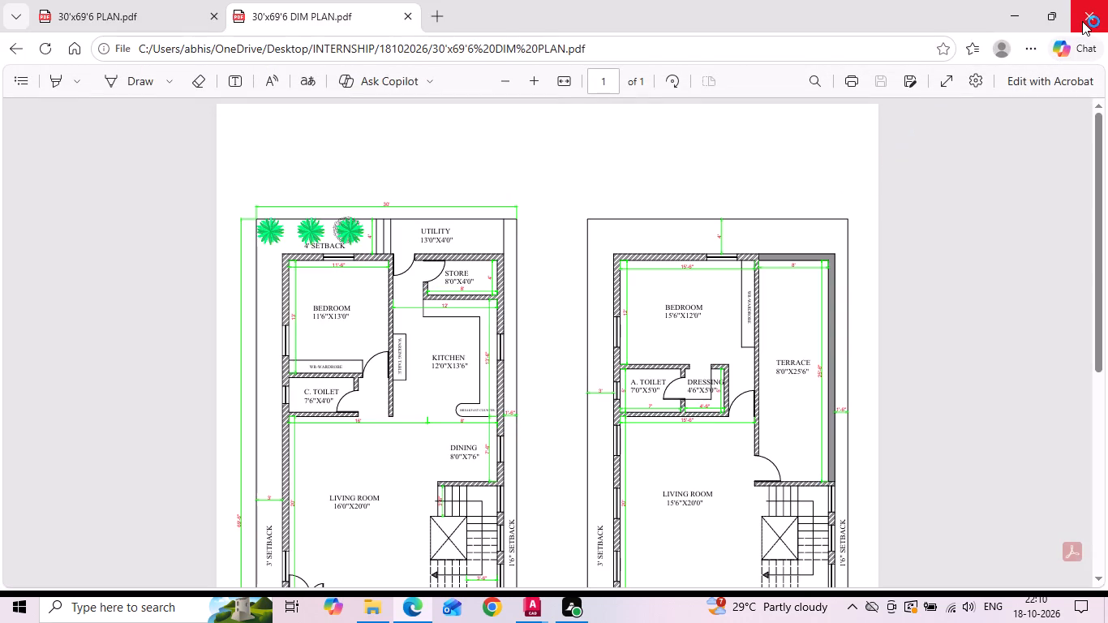
{"action": "left_click", "coordinate": [1084, 14]}
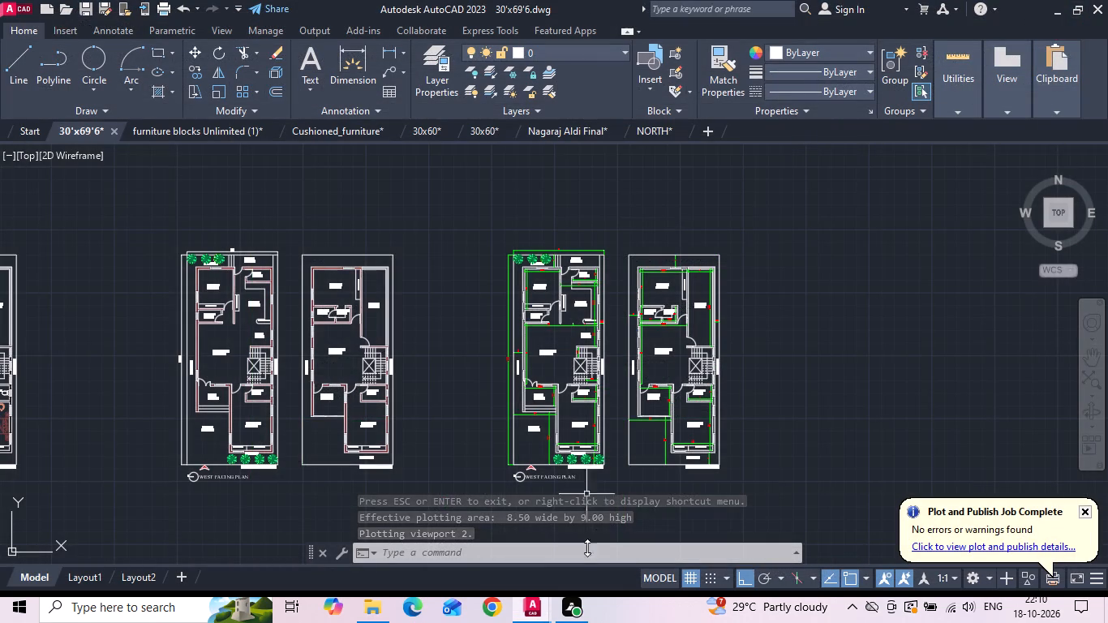
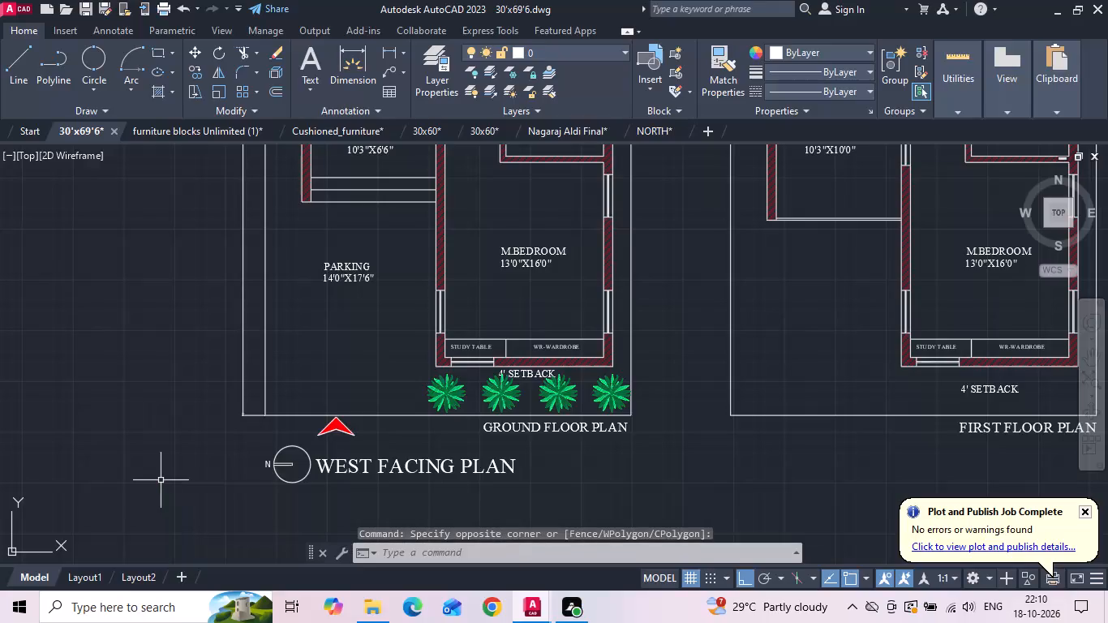
Review the plan sets, examining the first floor's attached toilet and dressing area in the furnished plan and the red-hatched unfurnished plan.
{"action": "scroll", "coordinate": [161, 480], "scroll_direction": "down", "scroll_amount": 3}
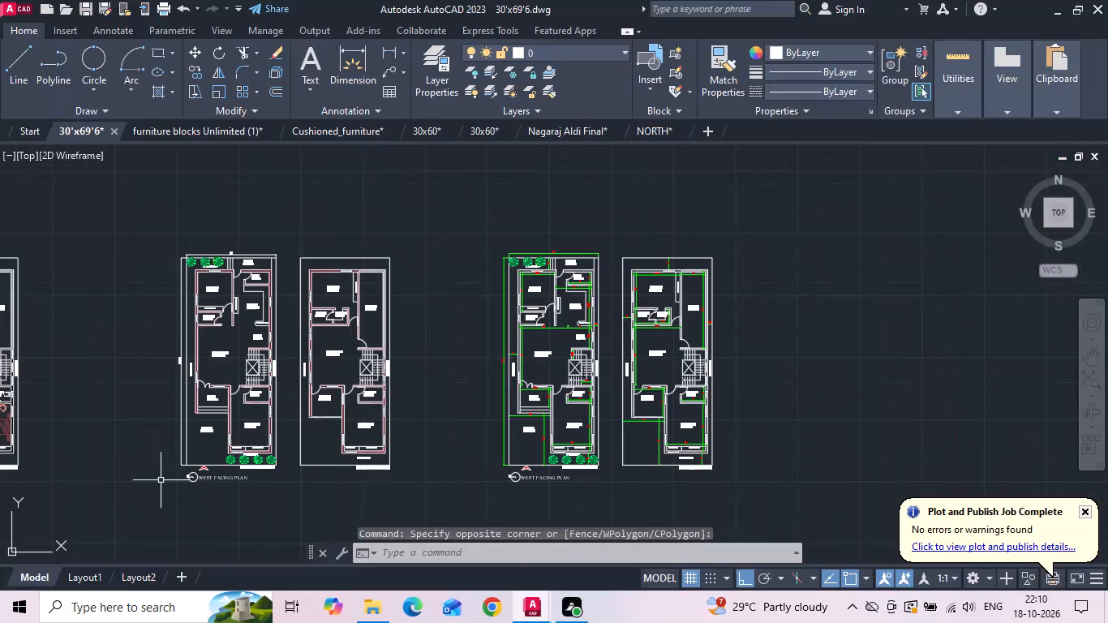
{"action": "middle_click_drag", "start_coordinate": [168, 476], "coordinate": [368, 390]}
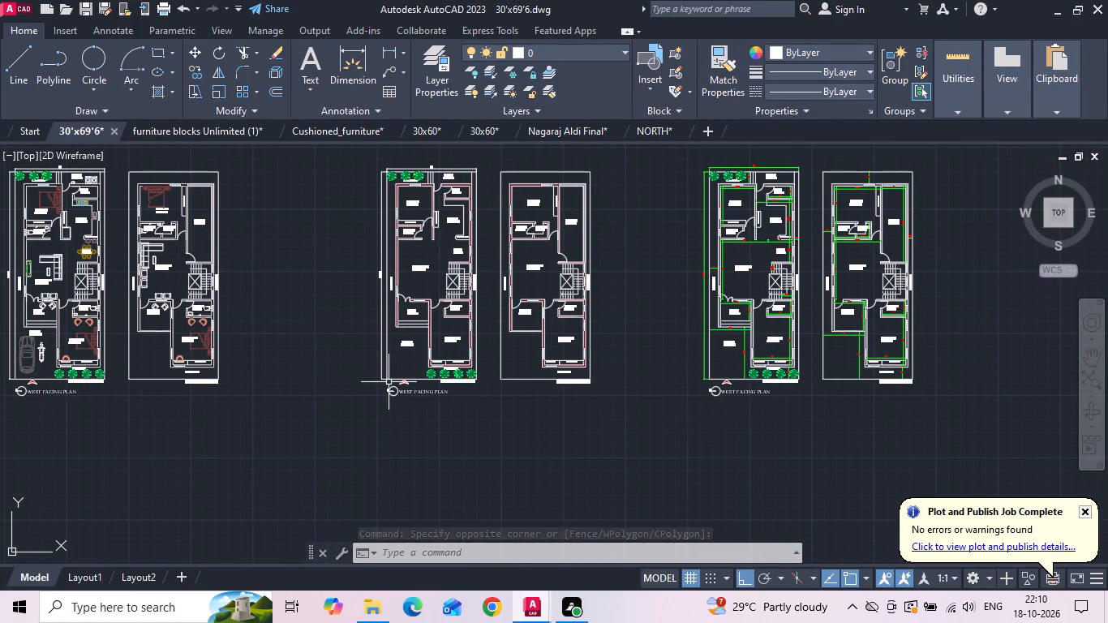
{"action": "middle_click_drag", "start_coordinate": [400, 386], "coordinate": [409, 392]}
{"action": "scroll", "coordinate": [409, 392], "scroll_direction": "down", "scroll_amount": 1}
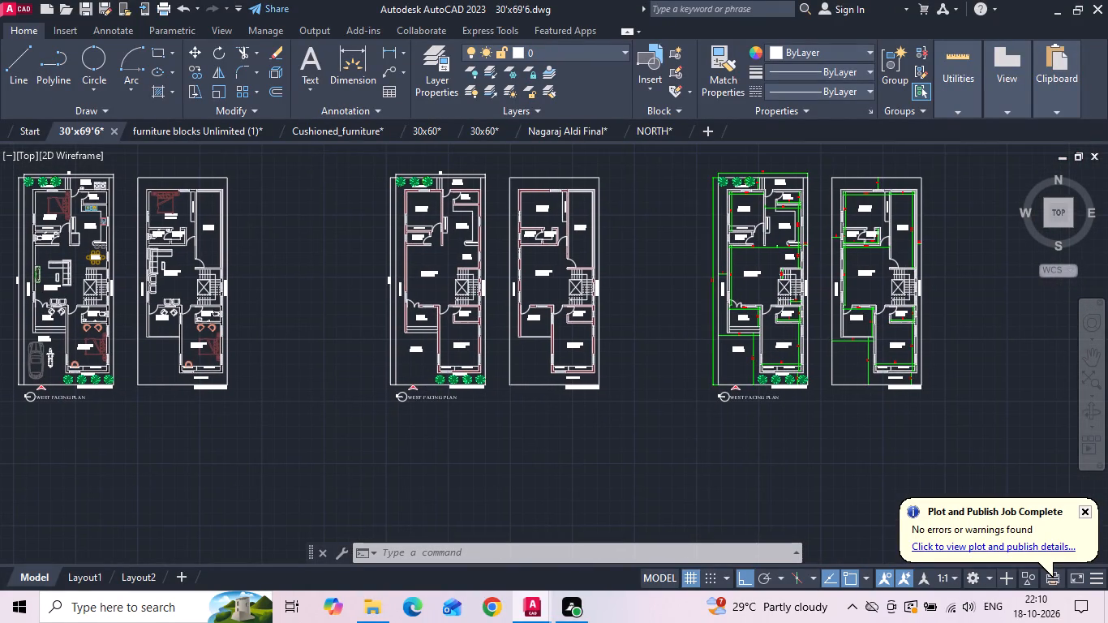
{"action": "scroll", "coordinate": [197, 312], "scroll_direction": "up", "scroll_amount": 1}
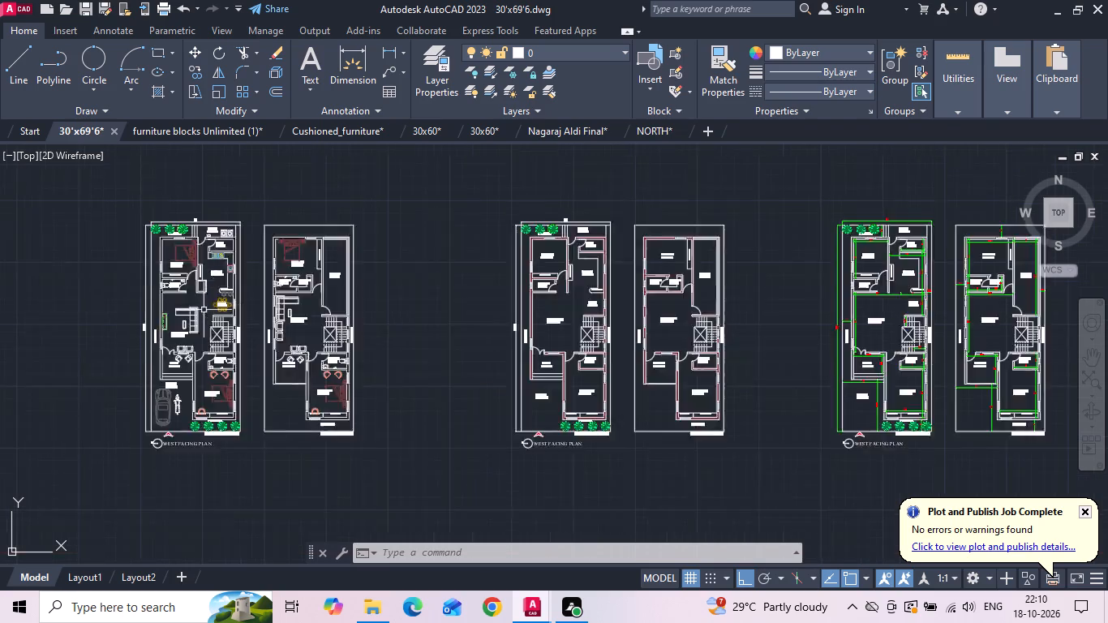
{"action": "scroll", "coordinate": [206, 308], "scroll_direction": "up", "scroll_amount": 1}
{"action": "scroll", "coordinate": [336, 274], "scroll_direction": "up", "scroll_amount": 2}
{"action": "middle_click_drag", "start_coordinate": [335, 208], "coordinate": [343, 349]}
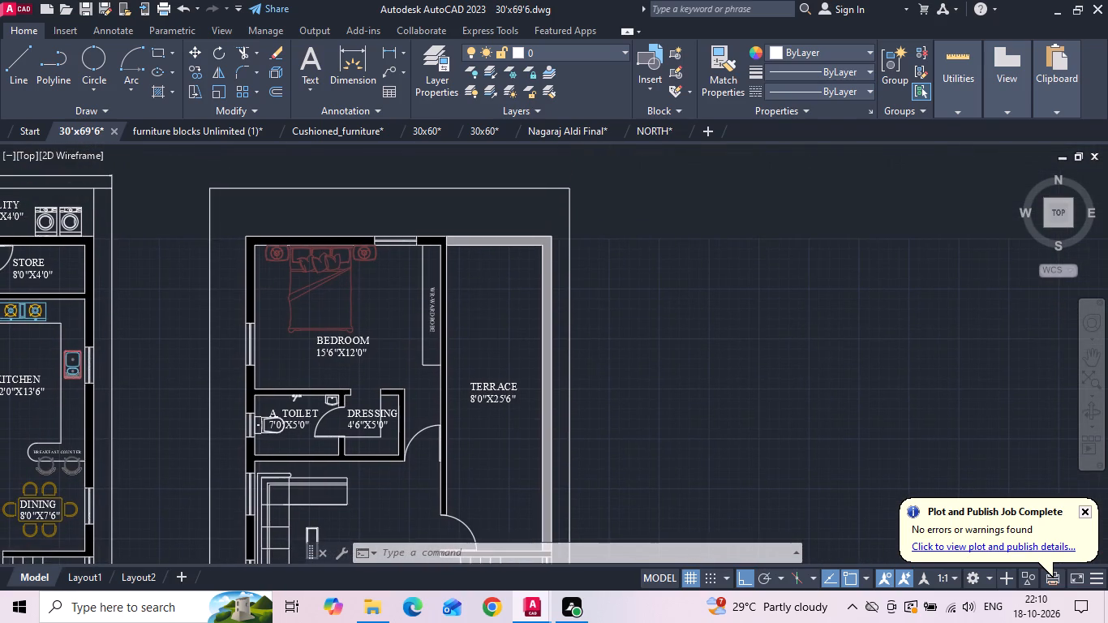
{"action": "scroll", "coordinate": [286, 421], "scroll_direction": "up", "scroll_amount": 2}
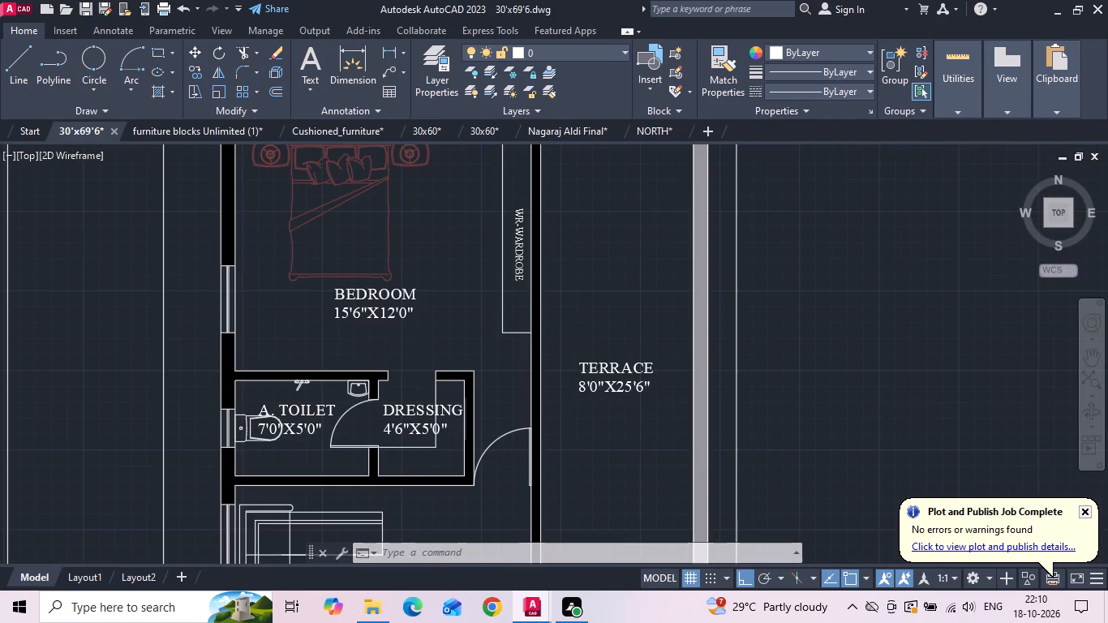
{"action": "middle_click_drag", "start_coordinate": [286, 421], "coordinate": [266, 361]}
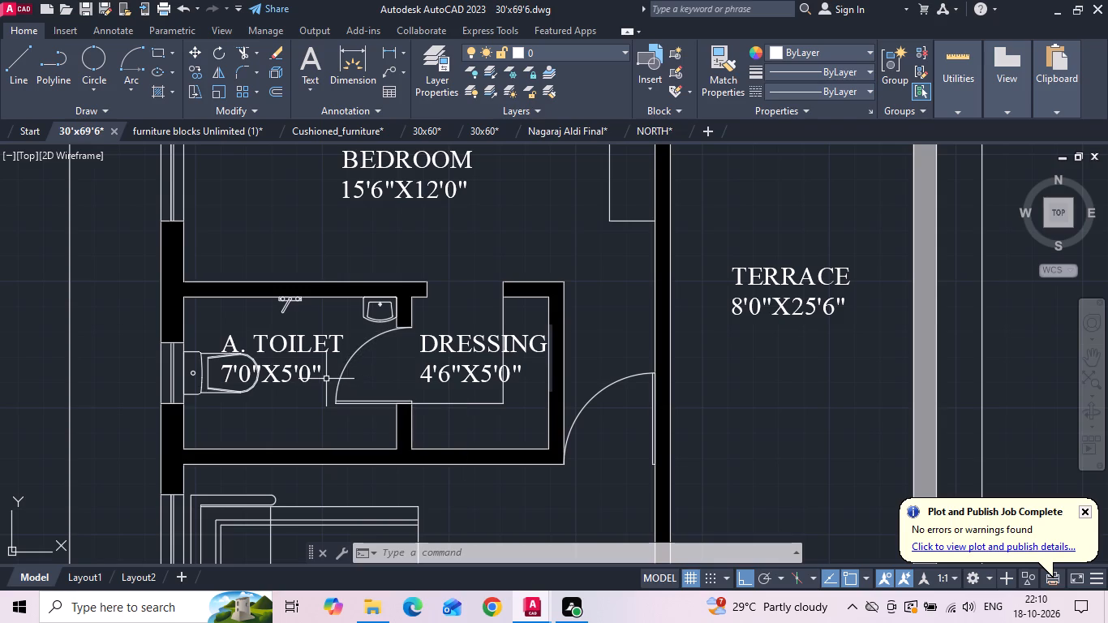
{"action": "middle_click_drag", "start_coordinate": [310, 382], "coordinate": [298, 350]}
{"action": "scroll", "coordinate": [298, 349], "scroll_direction": "down", "scroll_amount": 4}
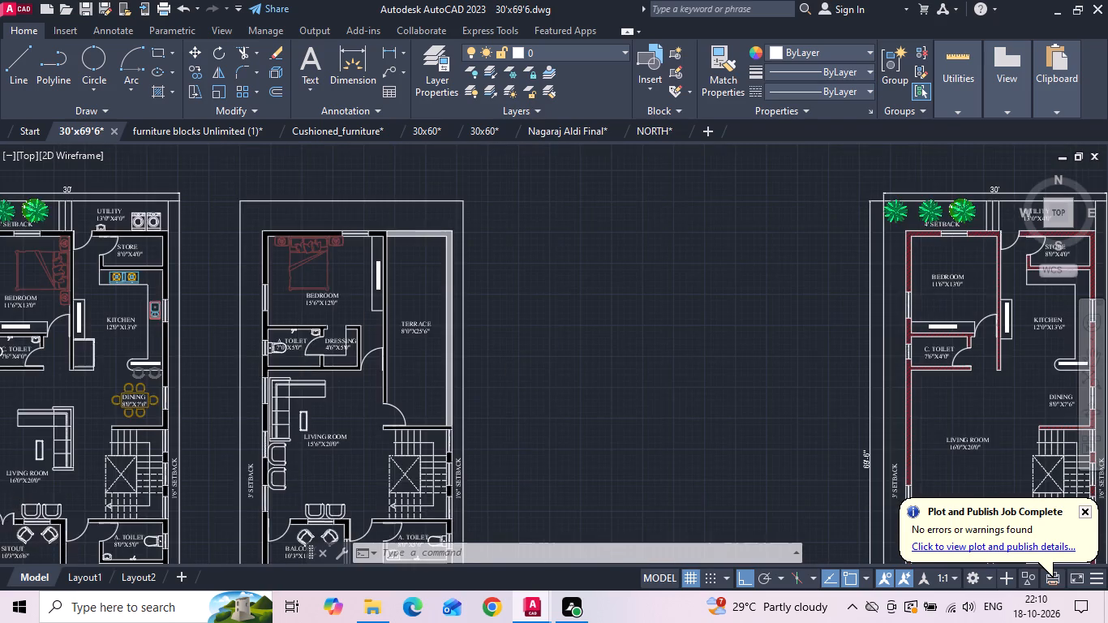
{"action": "scroll", "coordinate": [909, 352], "scroll_direction": "up", "scroll_amount": 3}
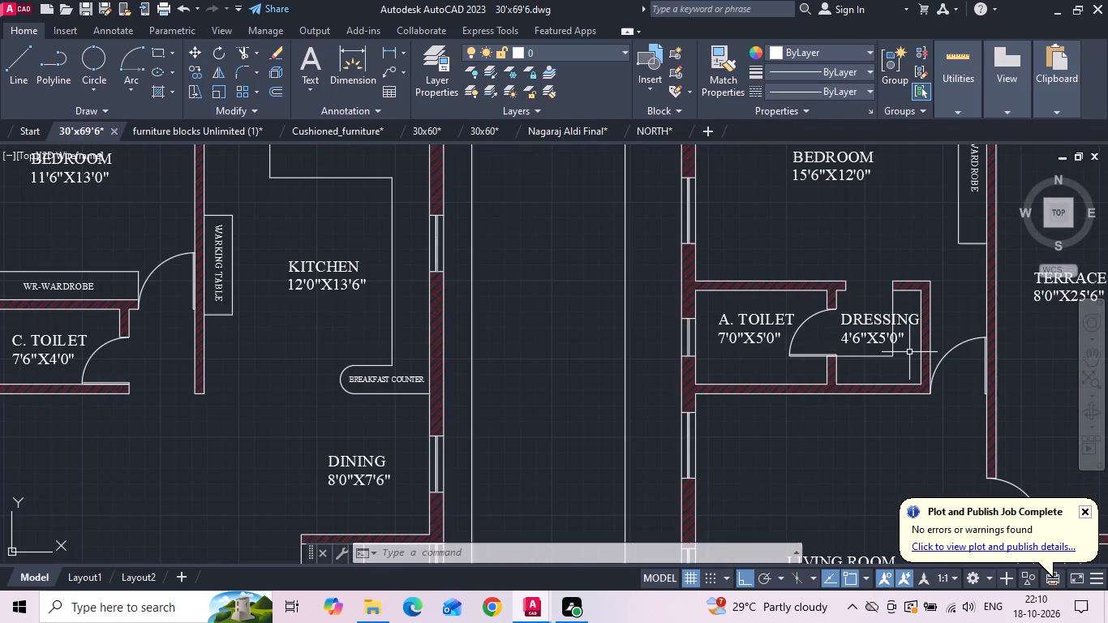
{"action": "scroll", "coordinate": [560, 352], "scroll_direction": "down", "scroll_amount": 2}
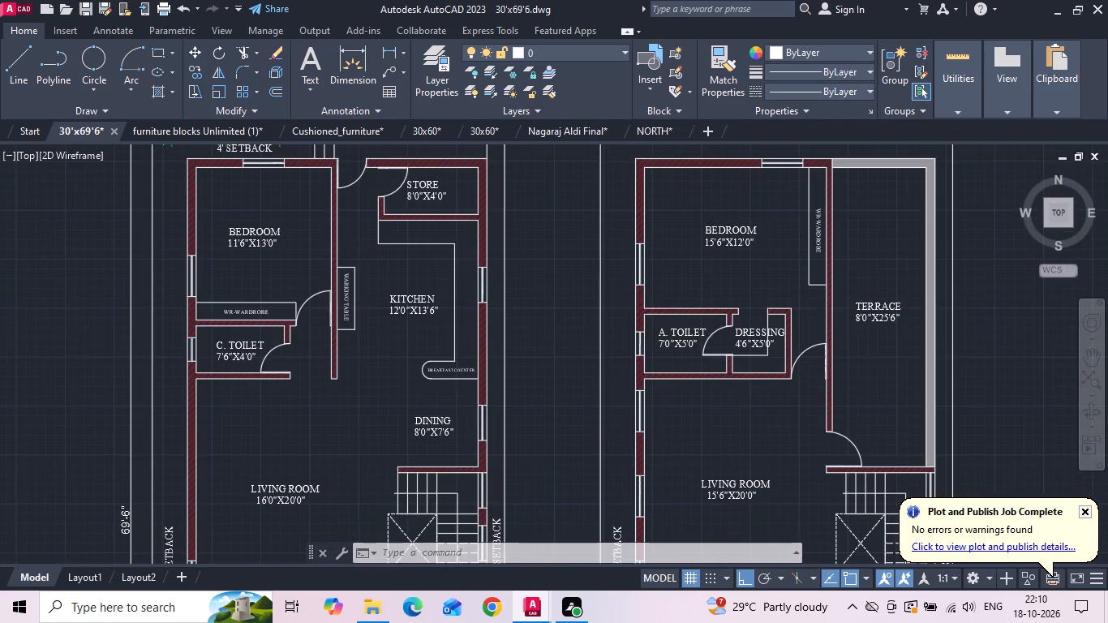
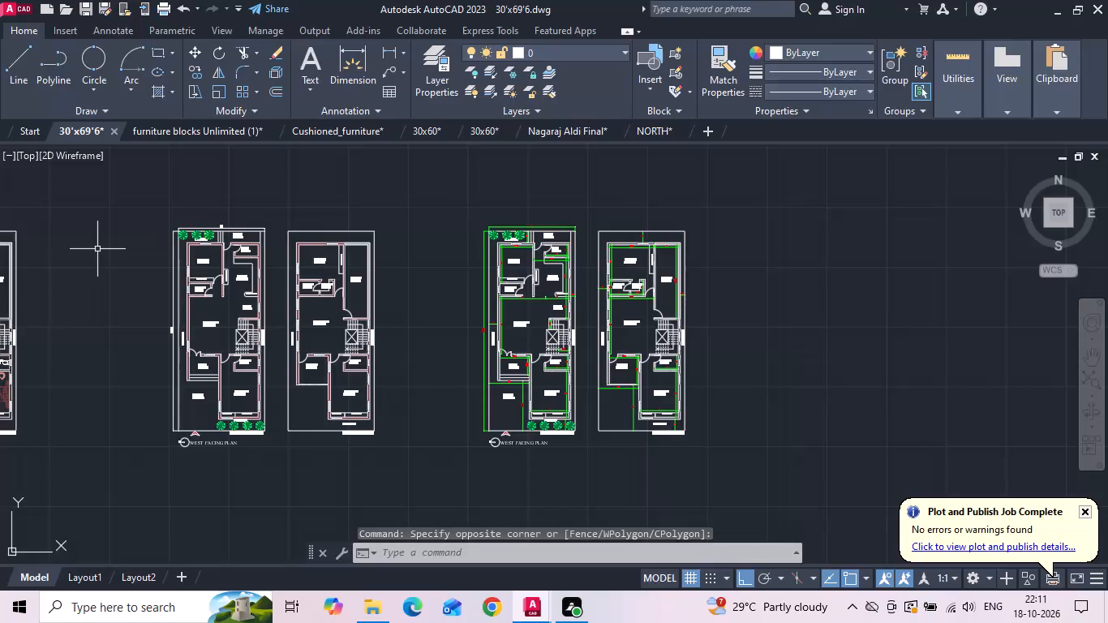
Delete all the plants from the rear 4' setback above the bedroom in the dimensioned ground floor plan.
{"action": "scroll", "coordinate": [491, 220], "scroll_direction": "up", "scroll_amount": 5}
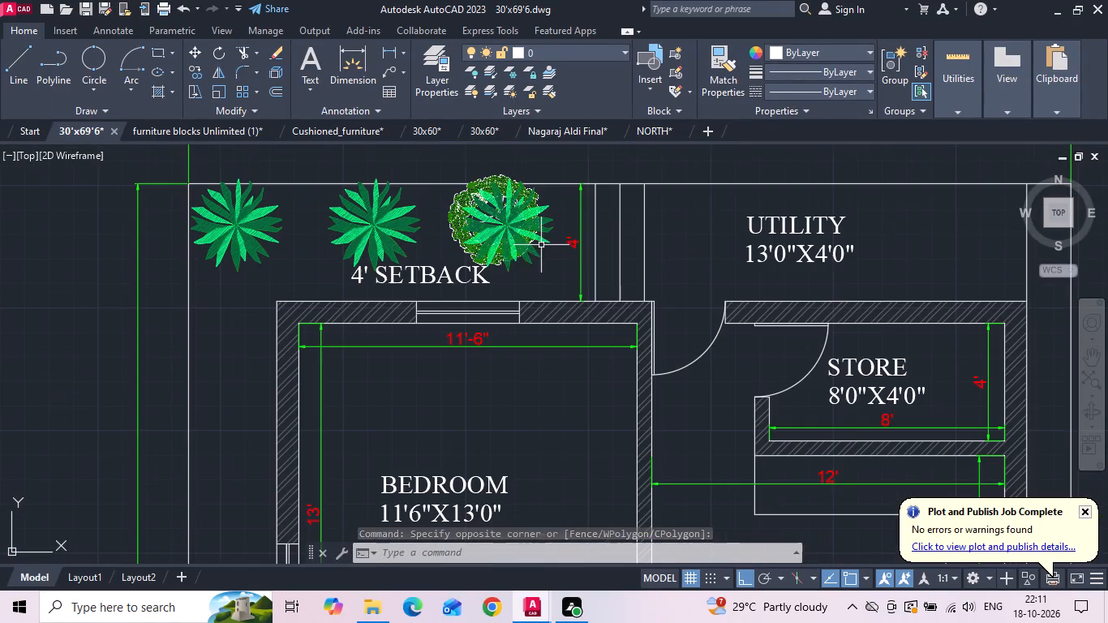
{"action": "left_click_drag", "start_coordinate": [550, 203], "coordinate": [536, 205]}
{"action": "left_click", "coordinate": [238, 219]}
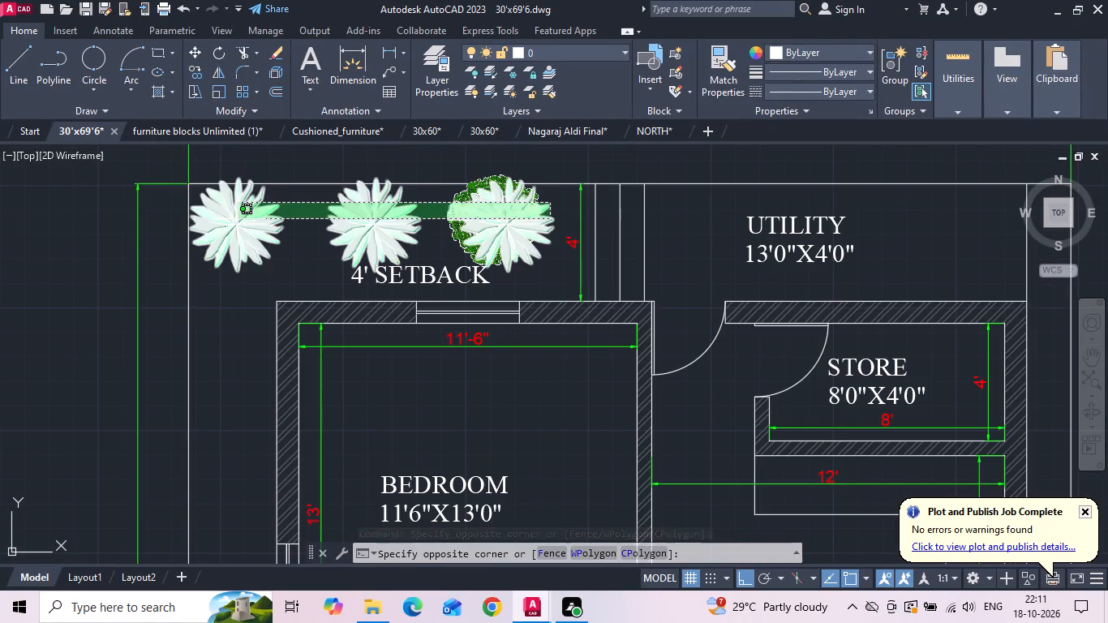
{"action": "key", "text": "Delete"}
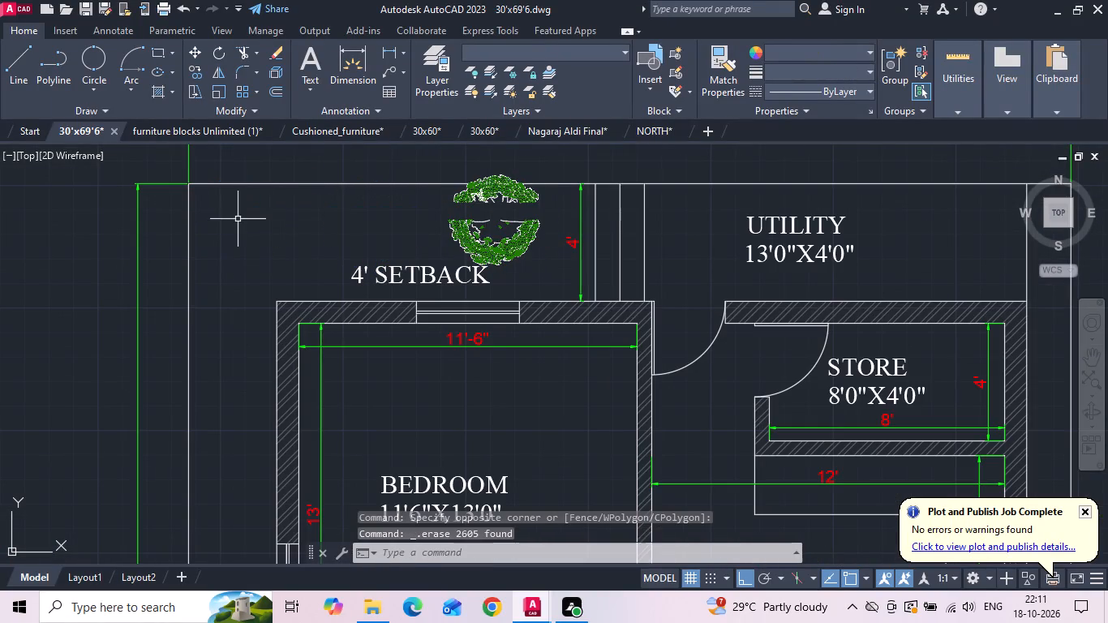
{"action": "scroll", "coordinate": [233, 203], "scroll_direction": "down", "scroll_amount": 3}
{"action": "scroll", "coordinate": [290, 219], "scroll_direction": "up", "scroll_amount": 3}
{"action": "scroll", "coordinate": [237, 165], "scroll_direction": "up", "scroll_amount": 1}
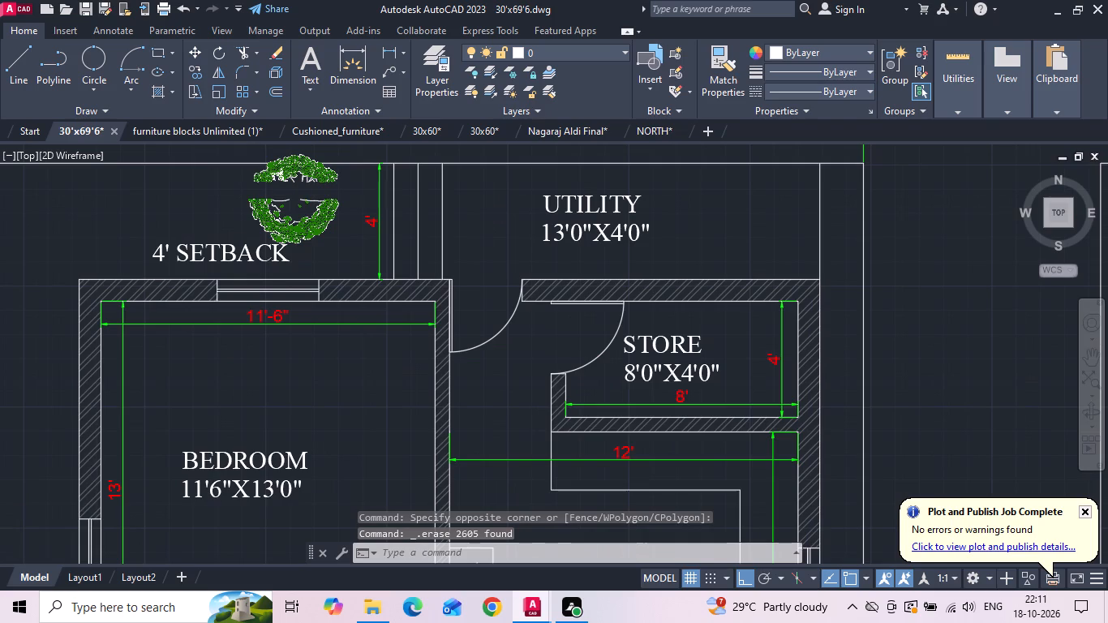
{"action": "middle_click_drag", "start_coordinate": [245, 195], "coordinate": [249, 223]}
{"action": "left_click_drag", "start_coordinate": [251, 159], "coordinate": [256, 181]}
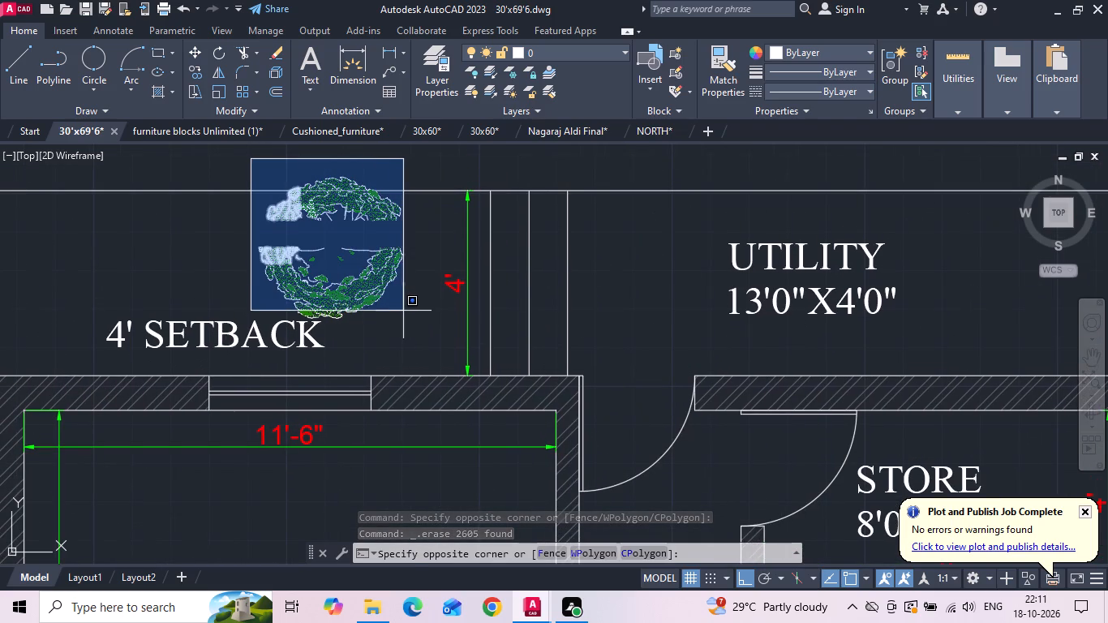
{"action": "left_click", "coordinate": [411, 321]}
{"action": "key", "text": "Delete"}
Delete the four plants from the 4' setback below the master bedroom in the dimensioned ground floor plan.
{"action": "scroll", "coordinate": [381, 238], "scroll_direction": "down", "scroll_amount": 2}
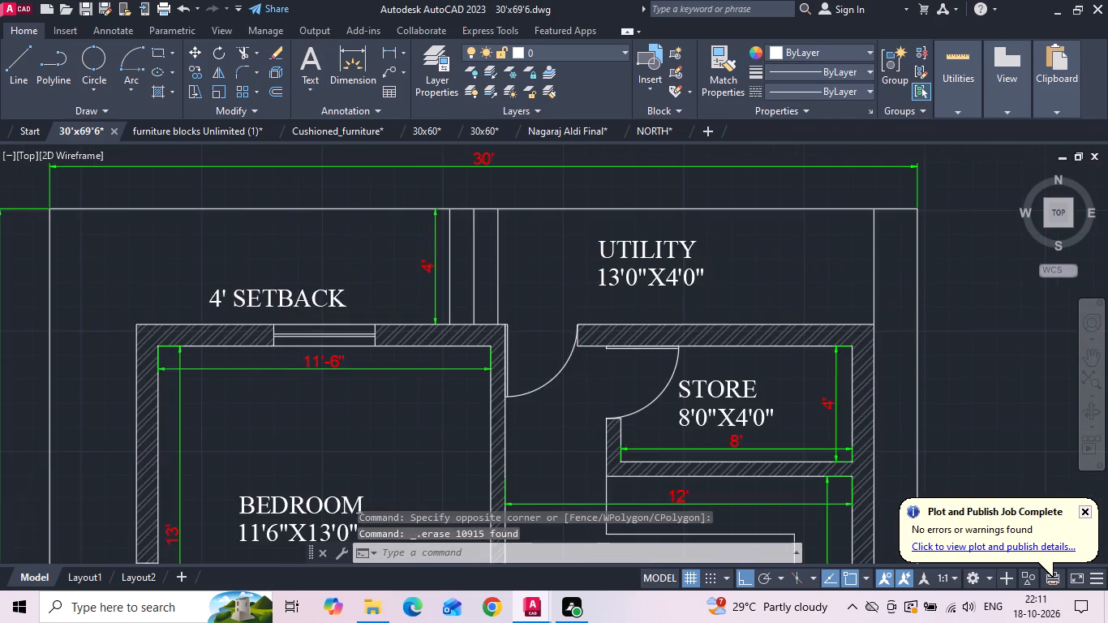
{"action": "scroll", "coordinate": [380, 228], "scroll_direction": "down", "scroll_amount": 3}
{"action": "middle_click_drag", "start_coordinate": [377, 427], "coordinate": [349, 313]}
{"action": "scroll", "coordinate": [354, 433], "scroll_direction": "up", "scroll_amount": 2}
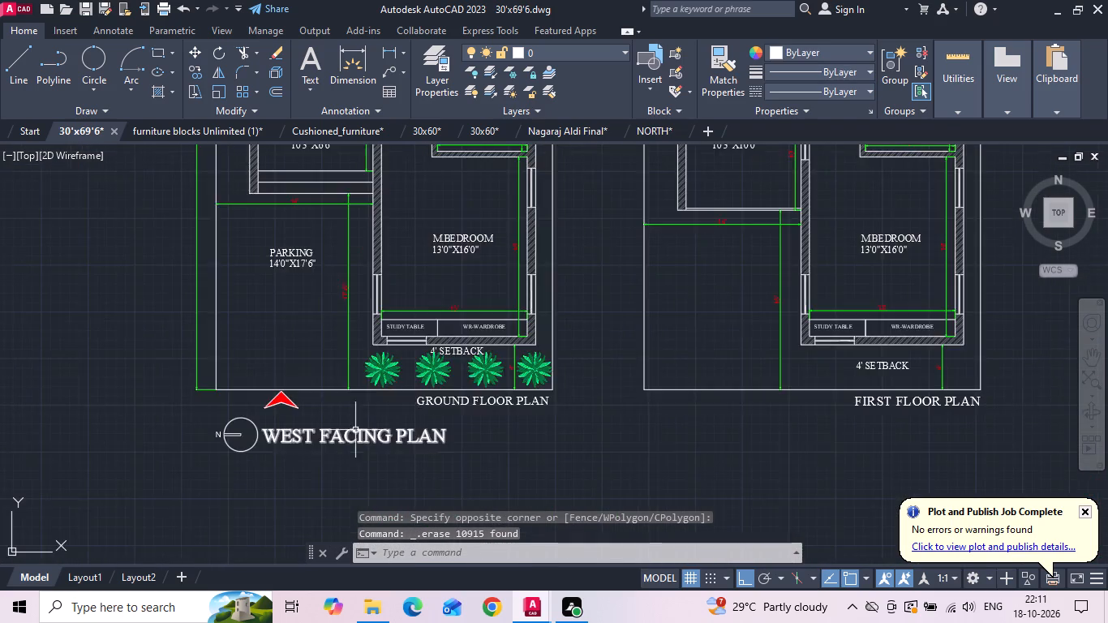
{"action": "scroll", "coordinate": [472, 370], "scroll_direction": "up", "scroll_amount": 3}
{"action": "left_click", "coordinate": [652, 370]}
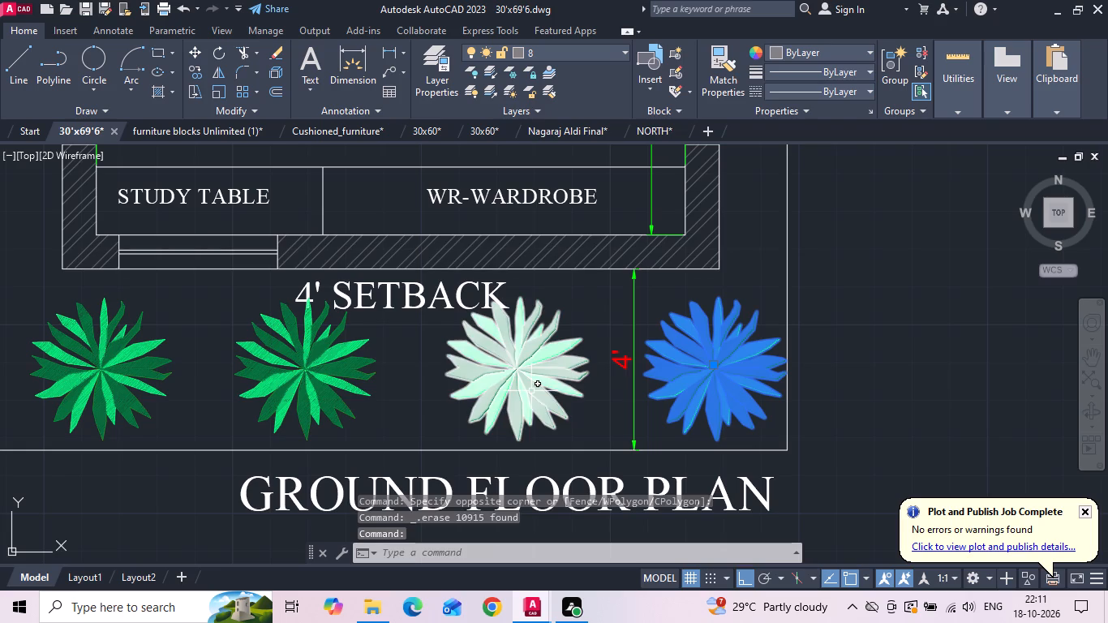
{"action": "left_click", "coordinate": [525, 392]}
{"action": "left_click_drag", "start_coordinate": [444, 393], "coordinate": [350, 393]}
{"action": "left_click", "coordinate": [114, 360]}
{"action": "key", "text": "Delete"}
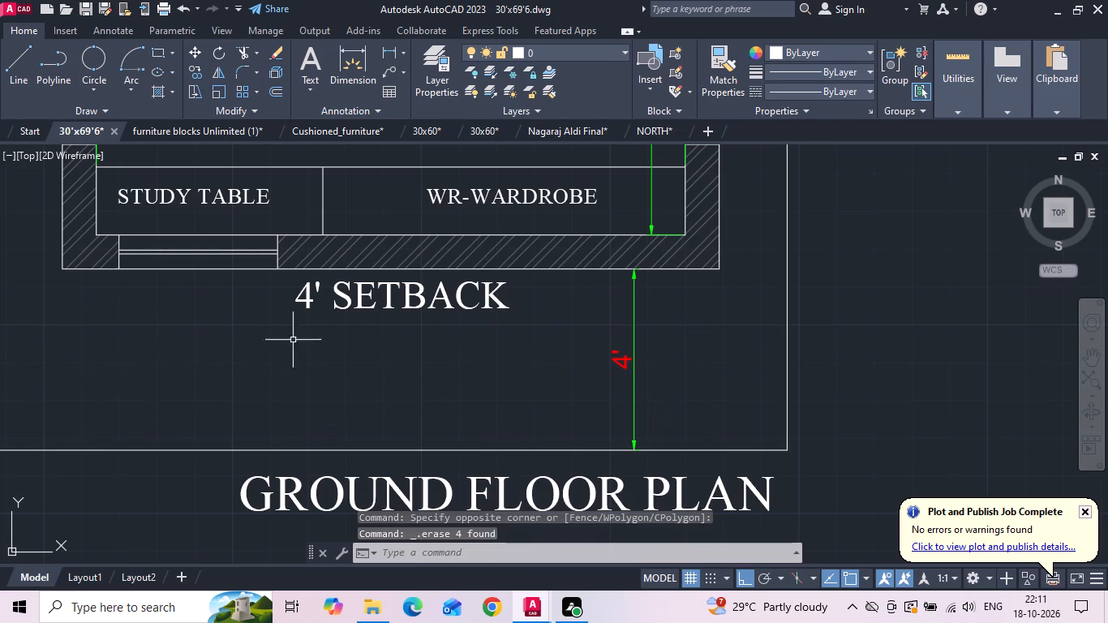
Move the 4' SETBACK label below the master bedroom straight down, toward the middle of the setback strip.
{"action": "left_click", "coordinate": [355, 306]}
{"action": "right_click", "coordinate": [355, 306]}
{"action": "left_click", "coordinate": [378, 294]}
{"action": "left_click_drag", "start_coordinate": [381, 327], "coordinate": [374, 380]}
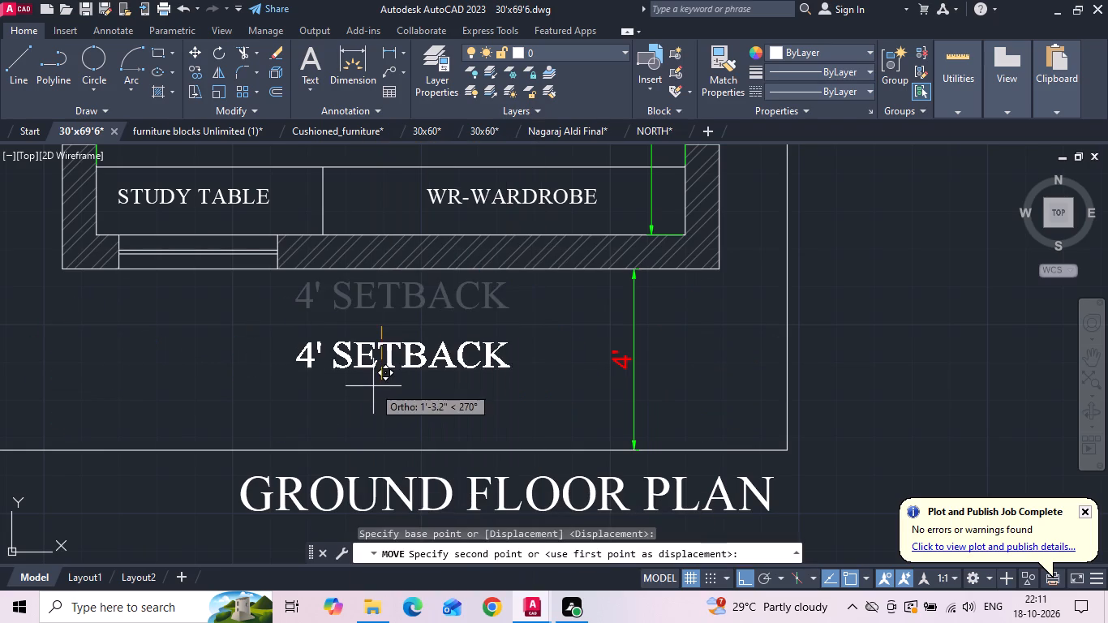
{"action": "left_click", "coordinate": [370, 402]}
Move the 4' SETBACK label above the ground floor bedroom straight up within the rear setback strip.
{"action": "scroll", "coordinate": [424, 389], "scroll_direction": "down", "scroll_amount": 5}
{"action": "middle_click_drag", "start_coordinate": [359, 325], "coordinate": [333, 413]}
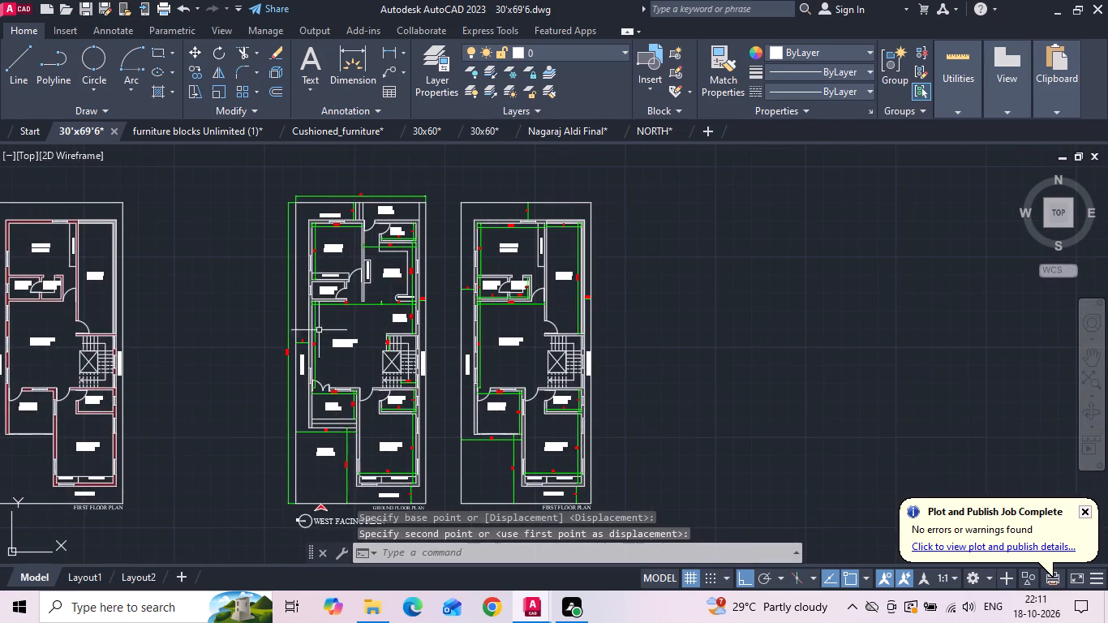
{"action": "scroll", "coordinate": [337, 209], "scroll_direction": "up", "scroll_amount": 3}
{"action": "left_click", "coordinate": [303, 243]}
{"action": "right_click", "coordinate": [303, 243]}
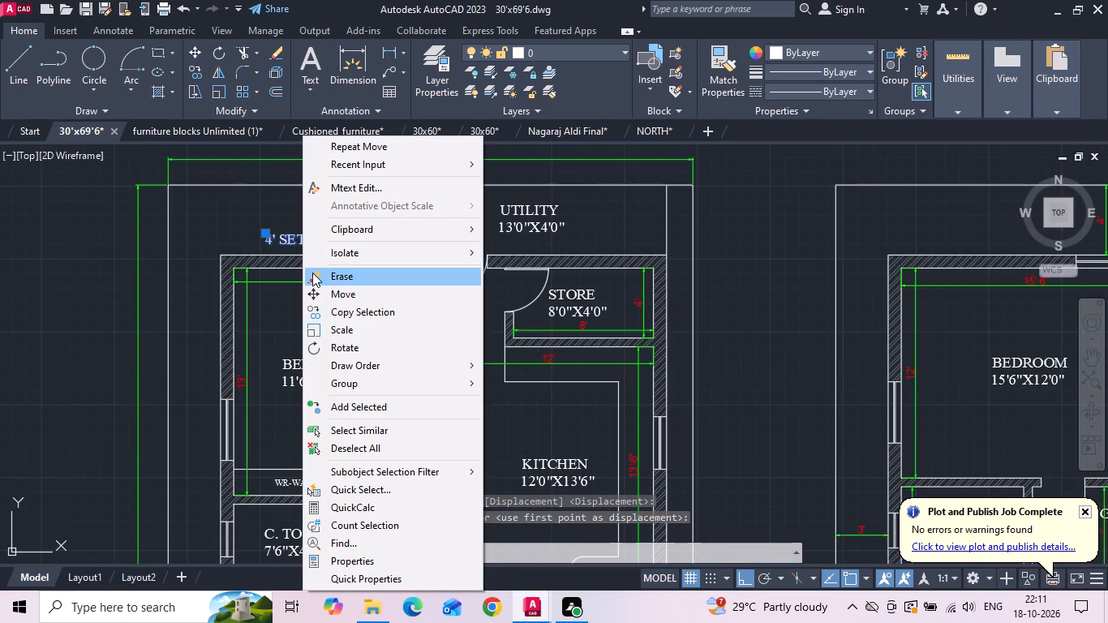
{"action": "left_click", "coordinate": [316, 289]}
{"action": "left_click", "coordinate": [316, 439]}
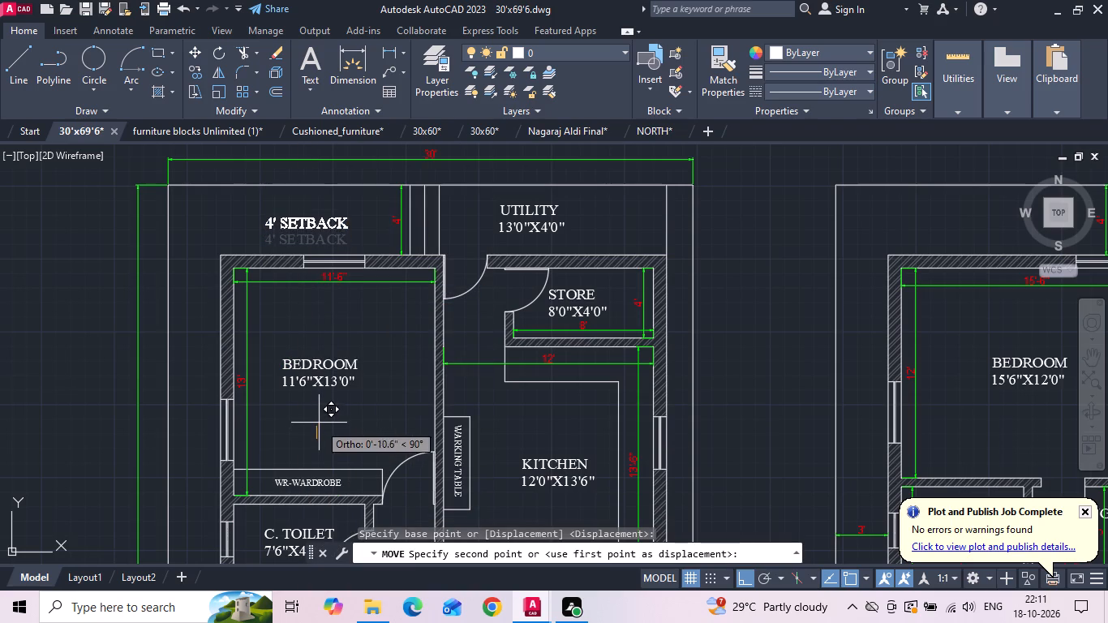
{"action": "left_click", "coordinate": [319, 419]}
Set up a single-sheet plot with the previous plot settings, window both dimensioned floor plans including the title, and preview it.
{"action": "type", "text": "PLOT"}
{"action": "key", "text": "space"}
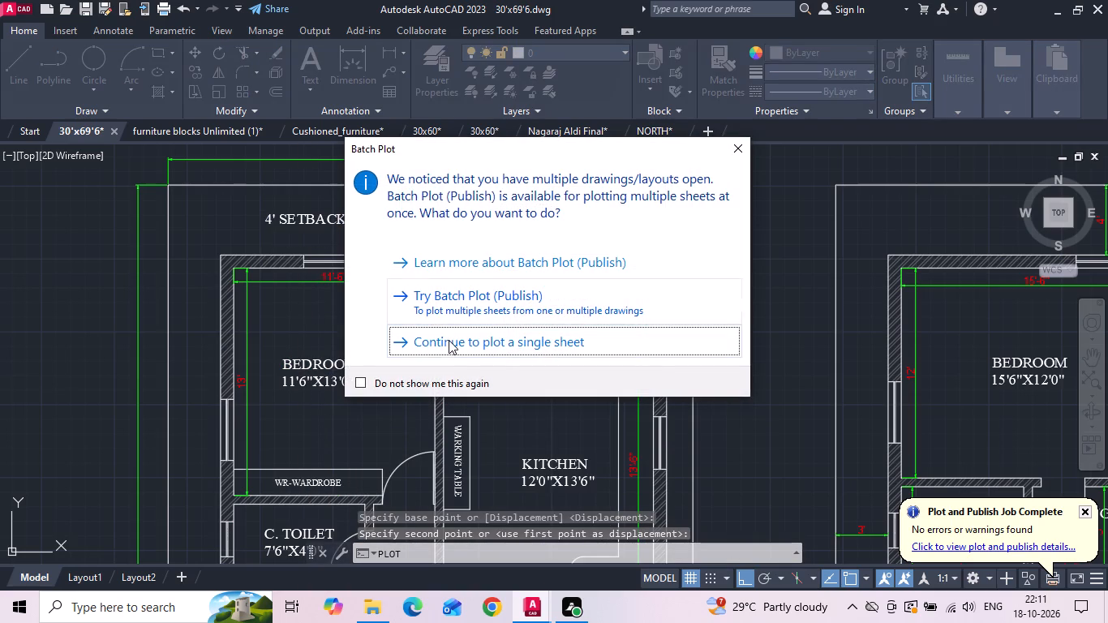
{"action": "left_click", "coordinate": [449, 341]}
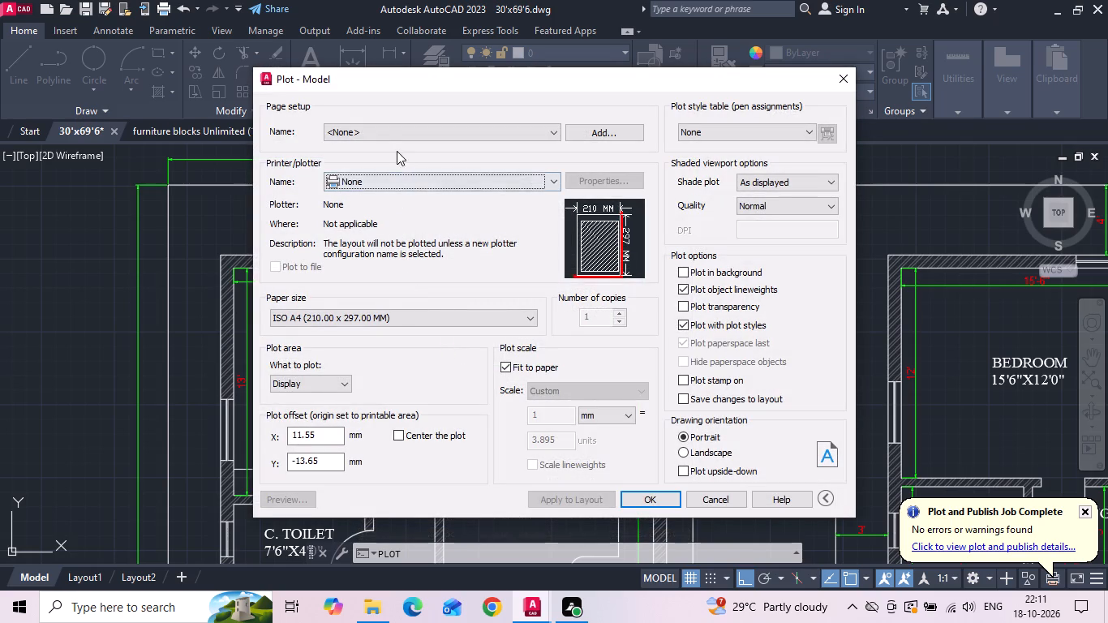
{"action": "left_click", "coordinate": [400, 134]}
{"action": "left_click", "coordinate": [397, 161]}
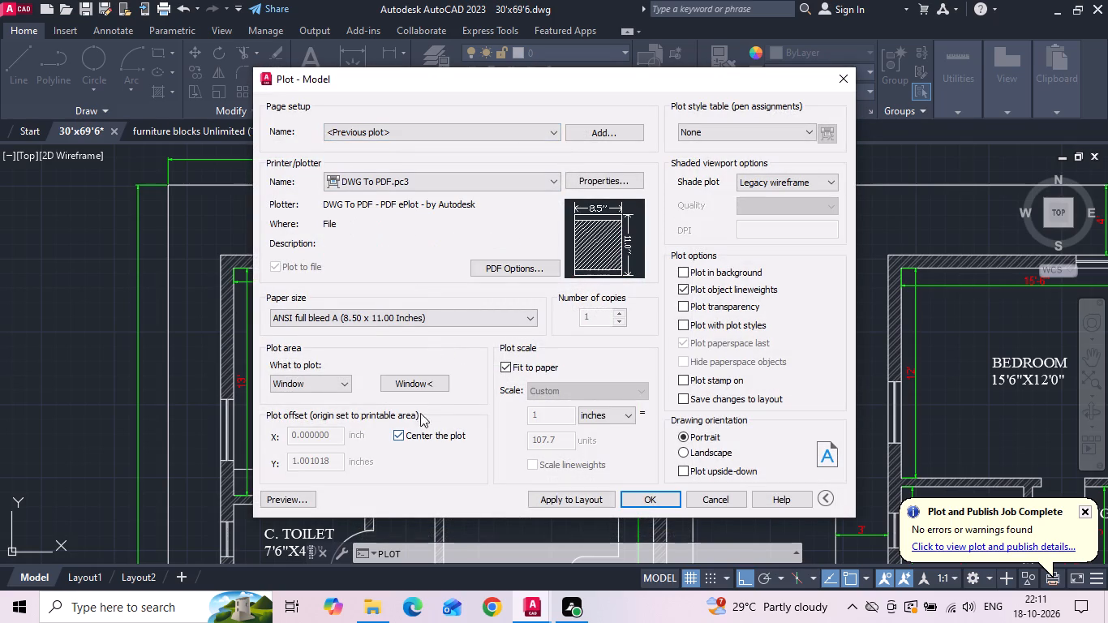
{"action": "left_click", "coordinate": [420, 383]}
{"action": "scroll", "coordinate": [389, 273], "scroll_direction": "down", "scroll_amount": 2}
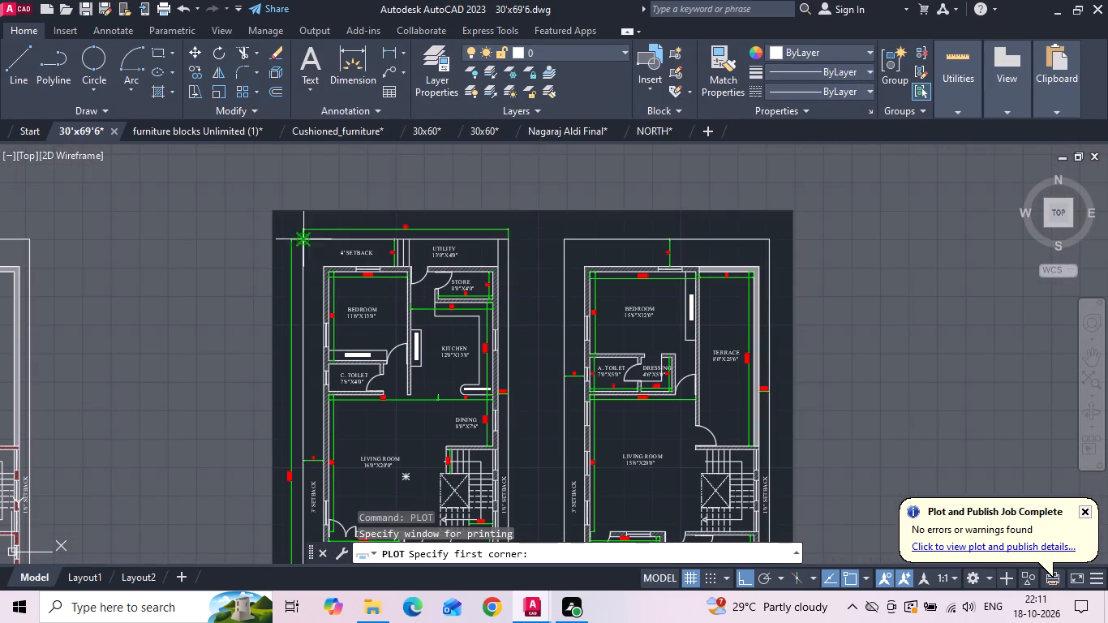
{"action": "left_click", "coordinate": [270, 215]}
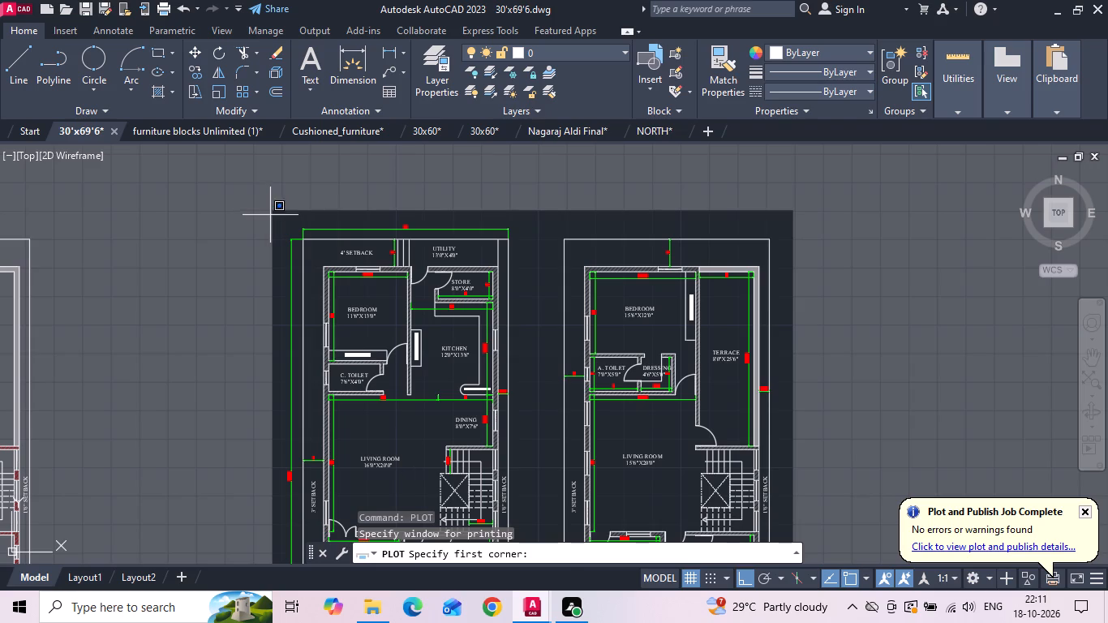
{"action": "scroll", "coordinate": [276, 207], "scroll_direction": "down", "scroll_amount": 1}
{"action": "middle_click_drag", "start_coordinate": [432, 446], "coordinate": [440, 320]}
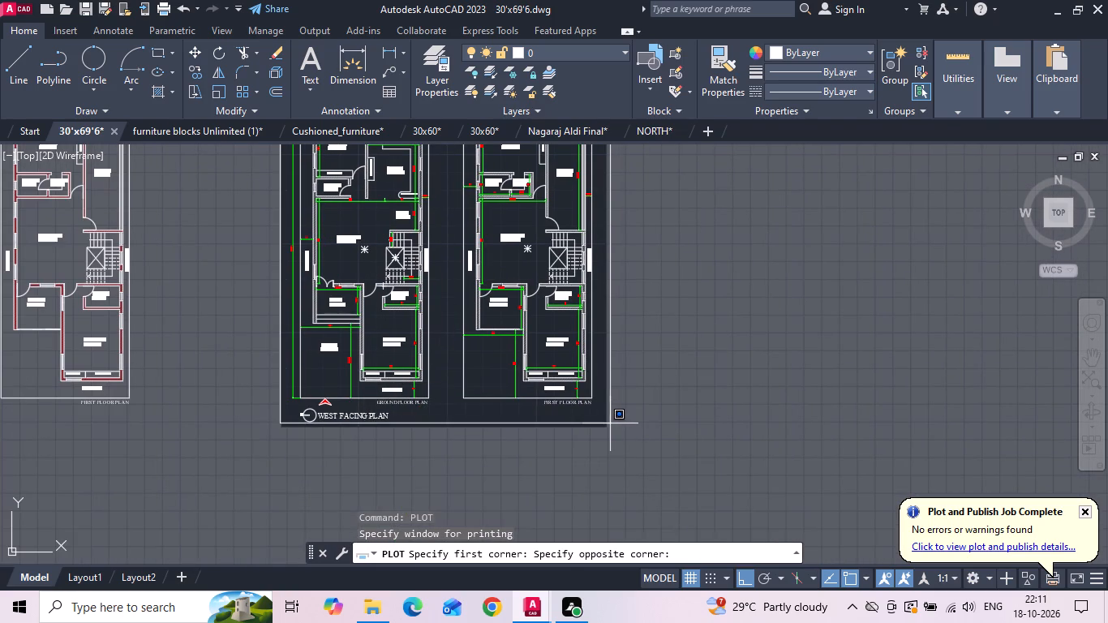
{"action": "left_click", "coordinate": [601, 428]}
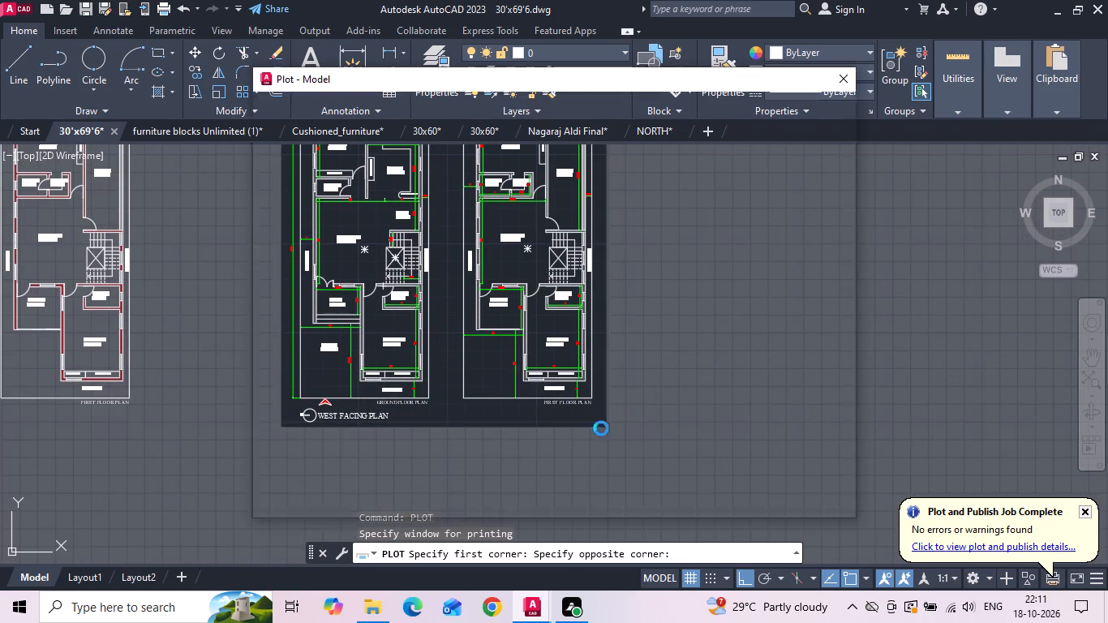
{"action": "left_click", "coordinate": [302, 501]}
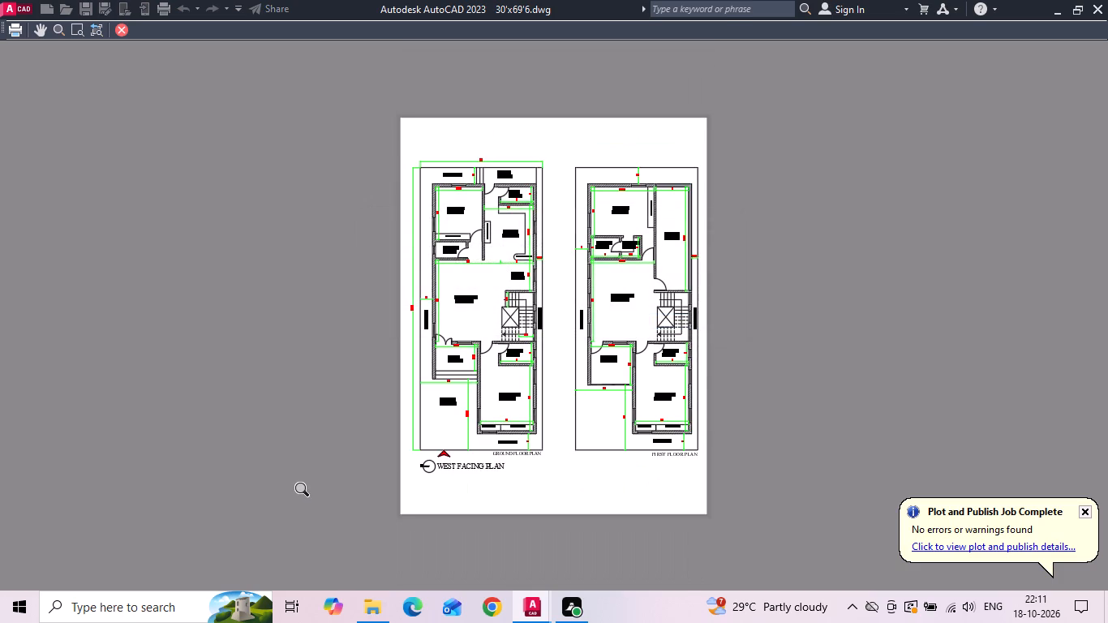
{"action": "key", "text": "Return"}
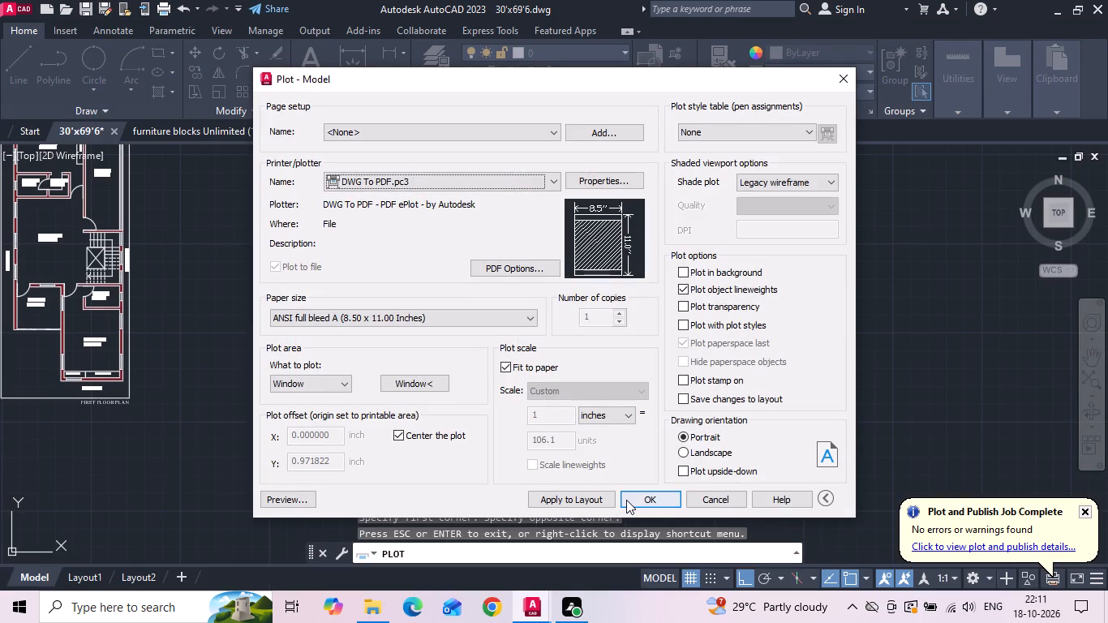
Plot the windowed plans to a PDF named 30'x69'6 DIMENTION PLAN in the 18102026 folder.
{"action": "left_click", "coordinate": [626, 500]}
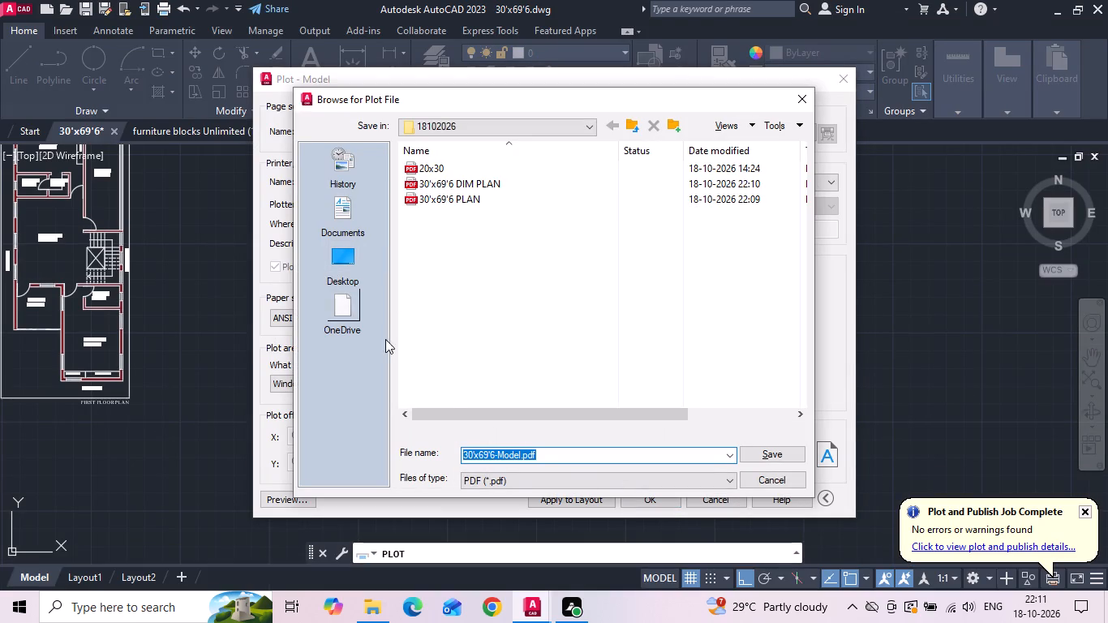
{"action": "left_click", "coordinate": [548, 455]}
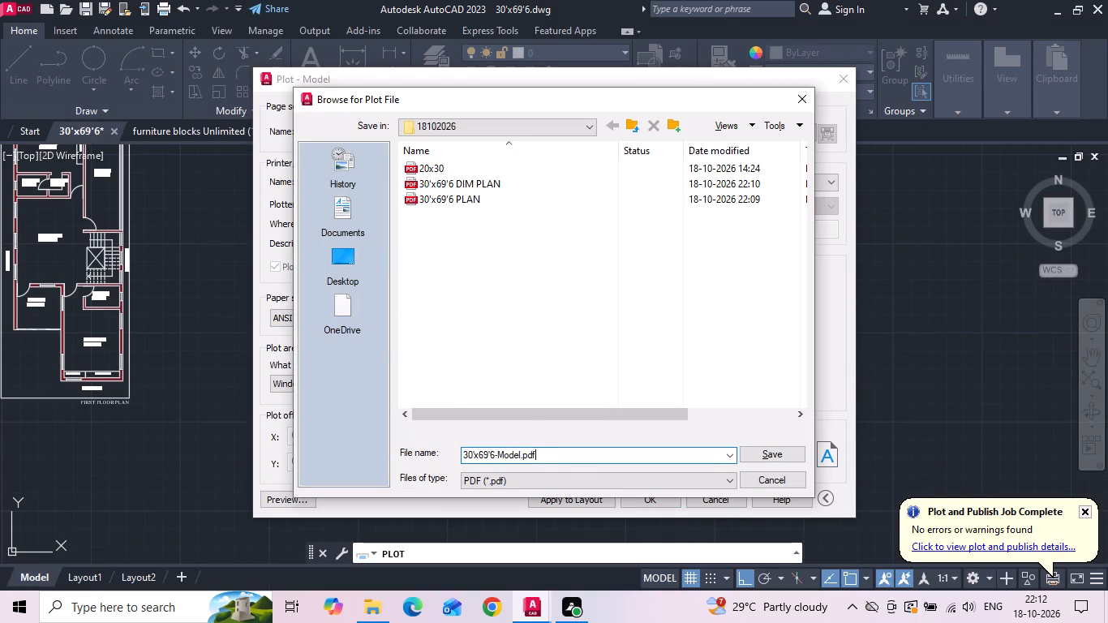
{"action": "key", "text": "BackSpace"}
{"action": "key", "text": "BackSpace"}
{"action": "key", "text": "BackSpace"}
{"action": "key", "text": "BackSpace"}
{"action": "key", "text": "BackSpace"}
{"action": "key", "text": "BackSpace"}
{"action": "key", "text": "BackSpace"}
{"action": "key", "text": "BackSpace"}
{"action": "key", "text": "BackSpace"}
{"action": "key", "text": "BackSpace"}
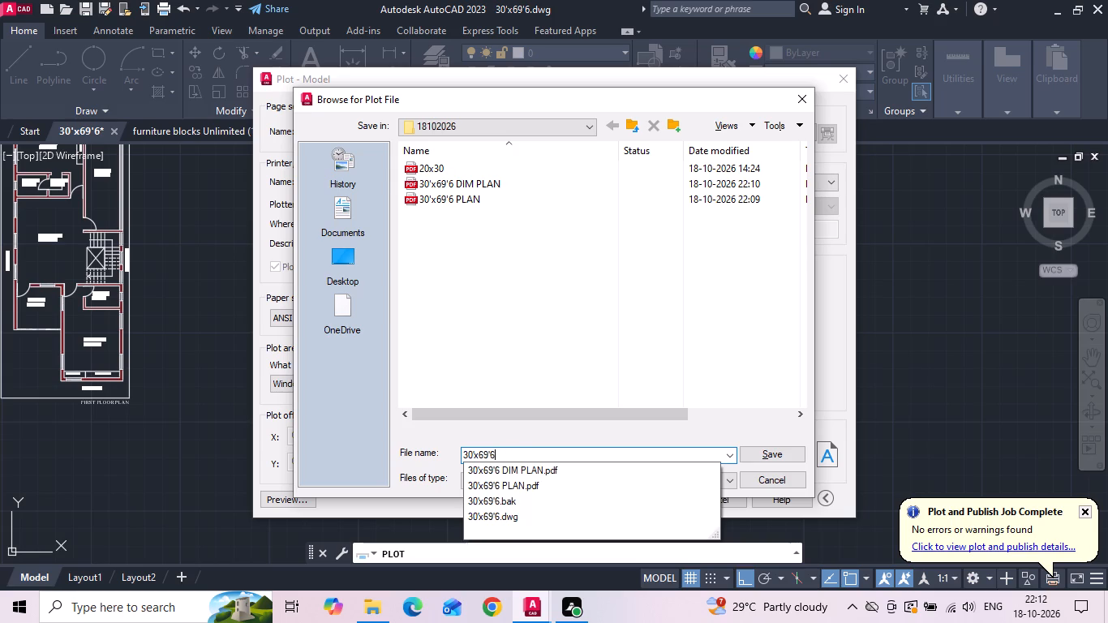
{"action": "key", "text": "space"}
{"action": "type", "text": "DIMENTION"}
{"action": "key", "text": "space"}
{"action": "type", "text": "PLAN"}
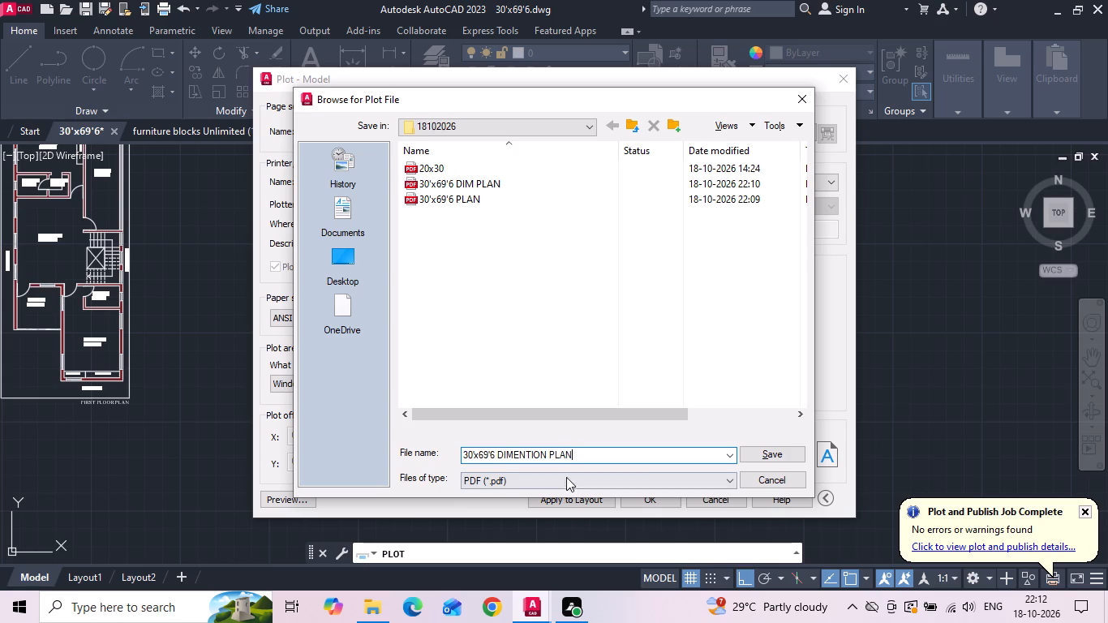
{"action": "left_click", "coordinate": [767, 447]}
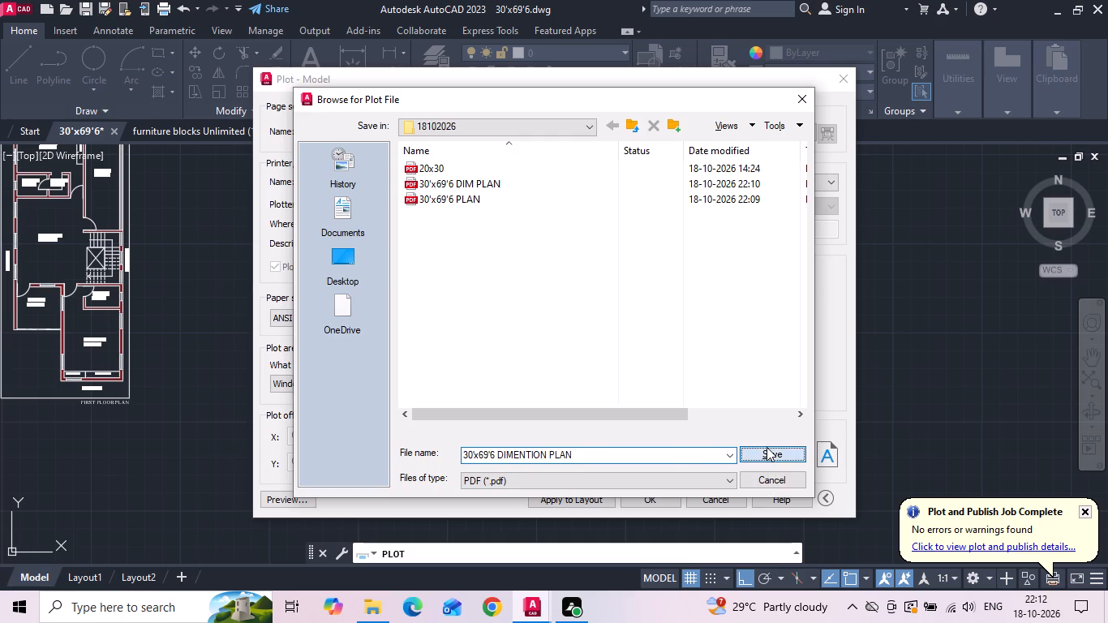